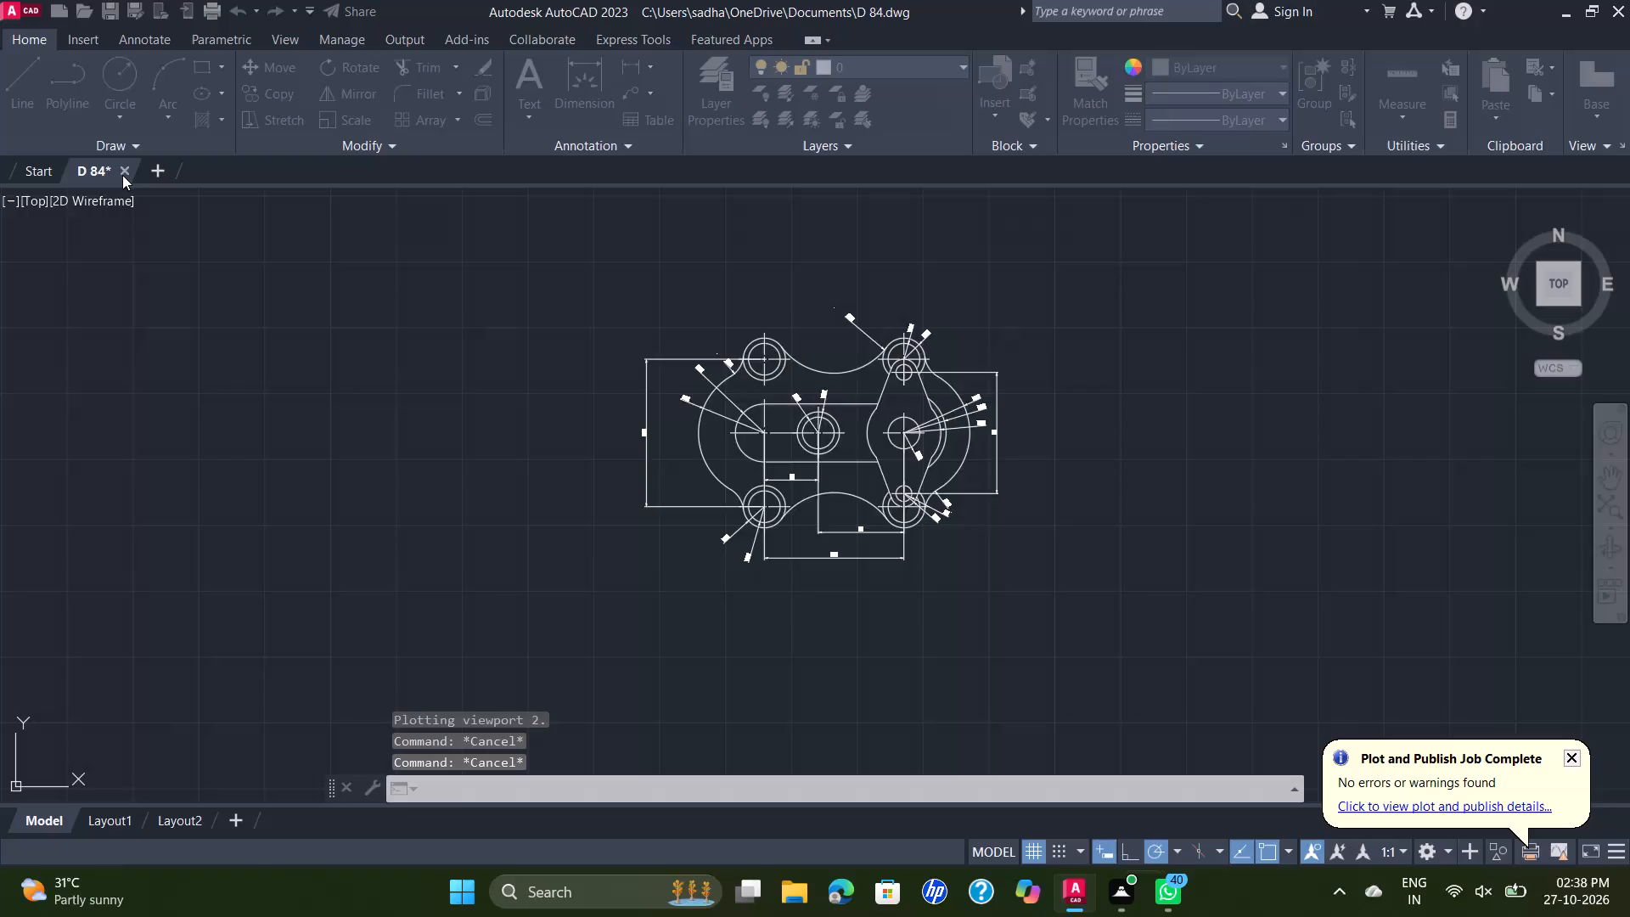
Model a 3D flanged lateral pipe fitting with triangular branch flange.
Finish closing the D 84 drawing and create a new drawing from the acadiso.dwt template.
{"action": "left_click", "coordinate": [874, 491]}
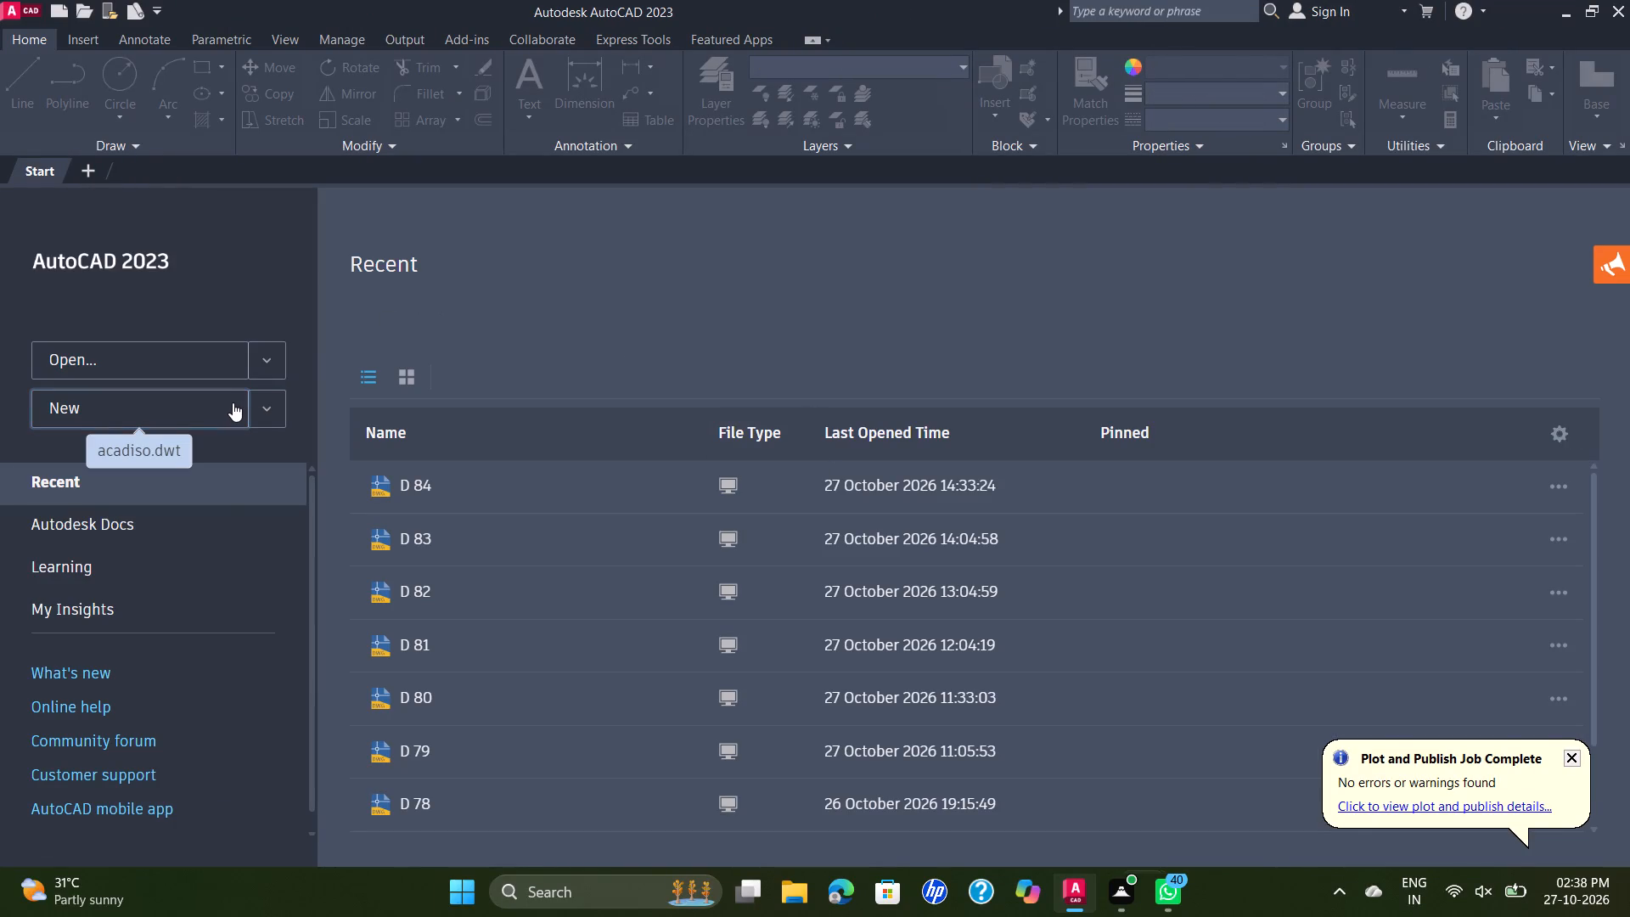
{"action": "left_click", "coordinate": [233, 402]}
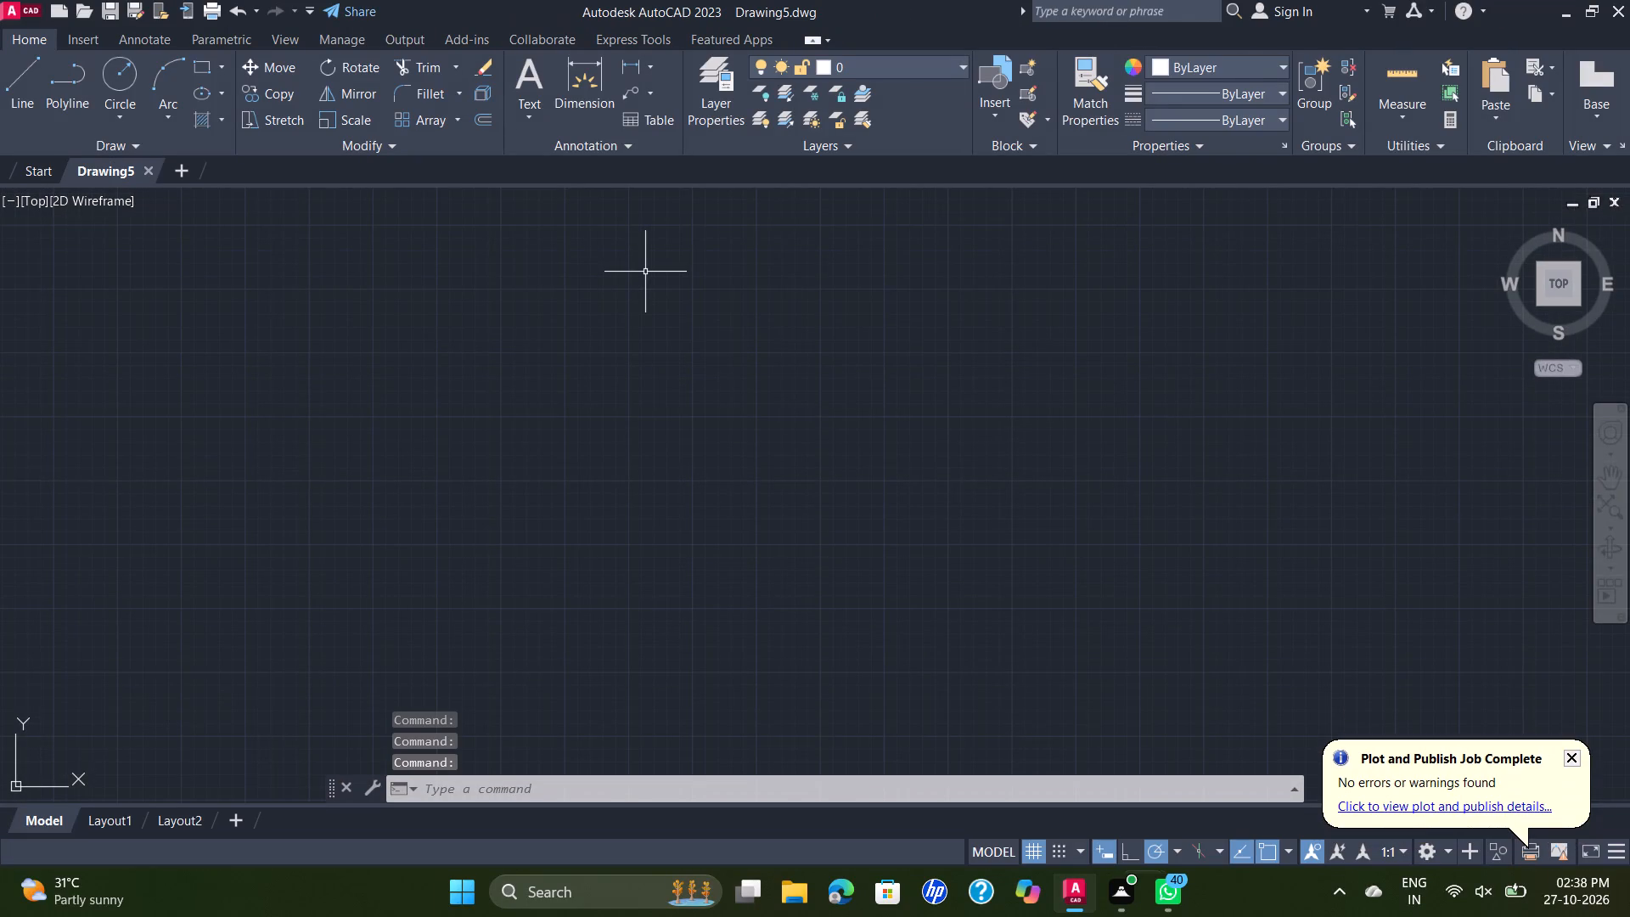
Set the length precision of the drawing units to two decimal places (0.00).
{"action": "type", "text": "UN"}
{"action": "key", "text": "Return"}
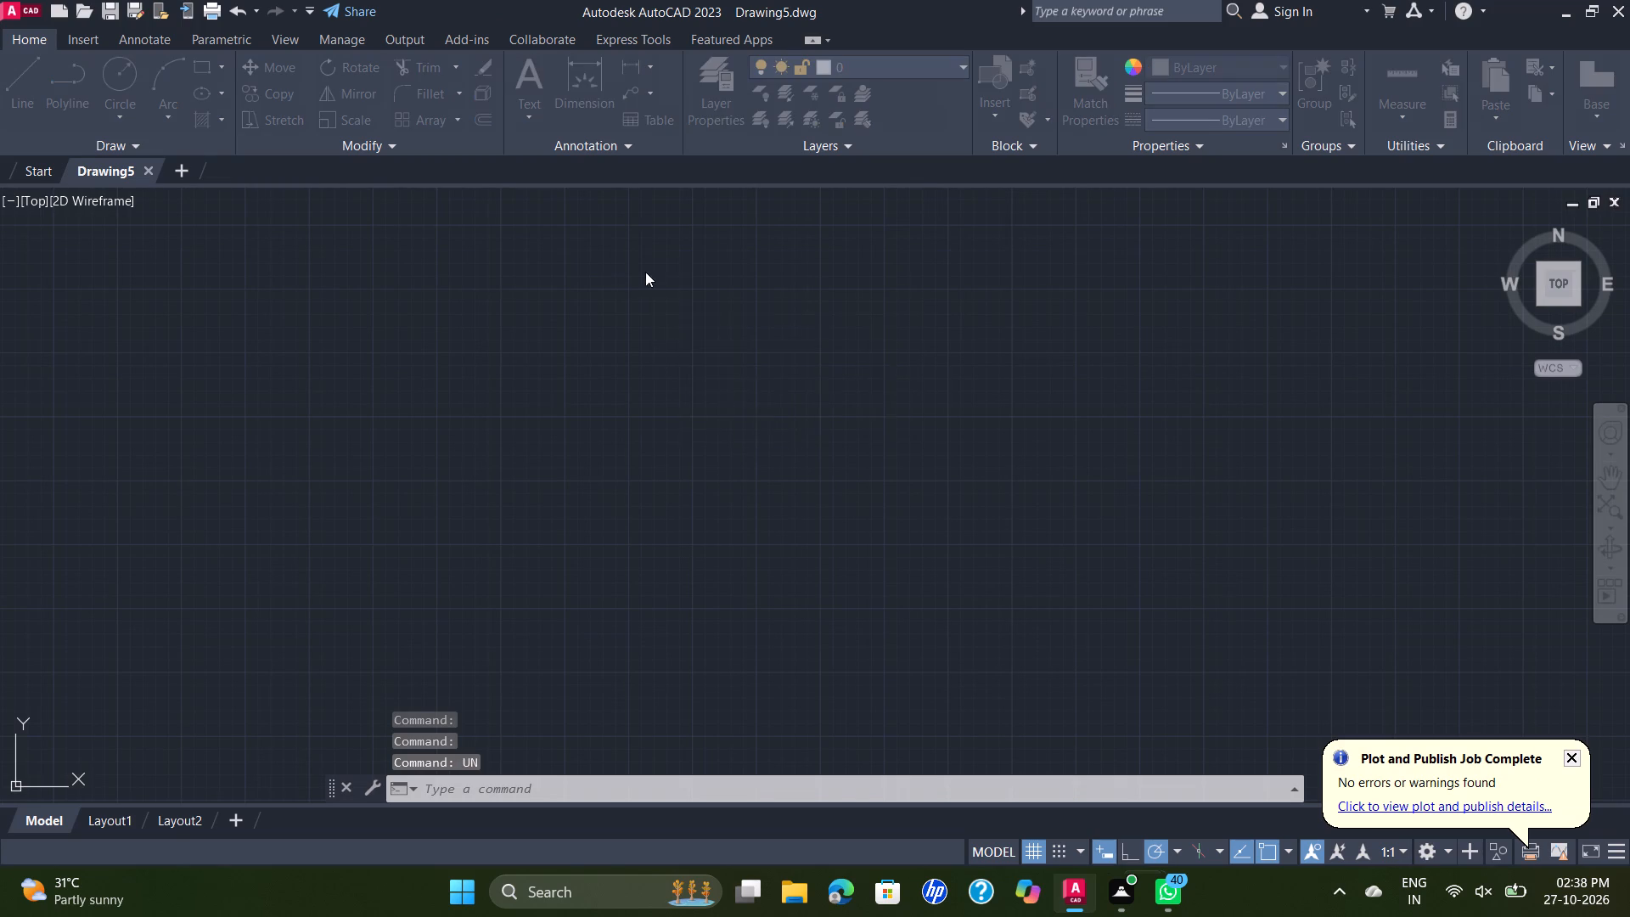
{"action": "left_click", "coordinate": [791, 333]}
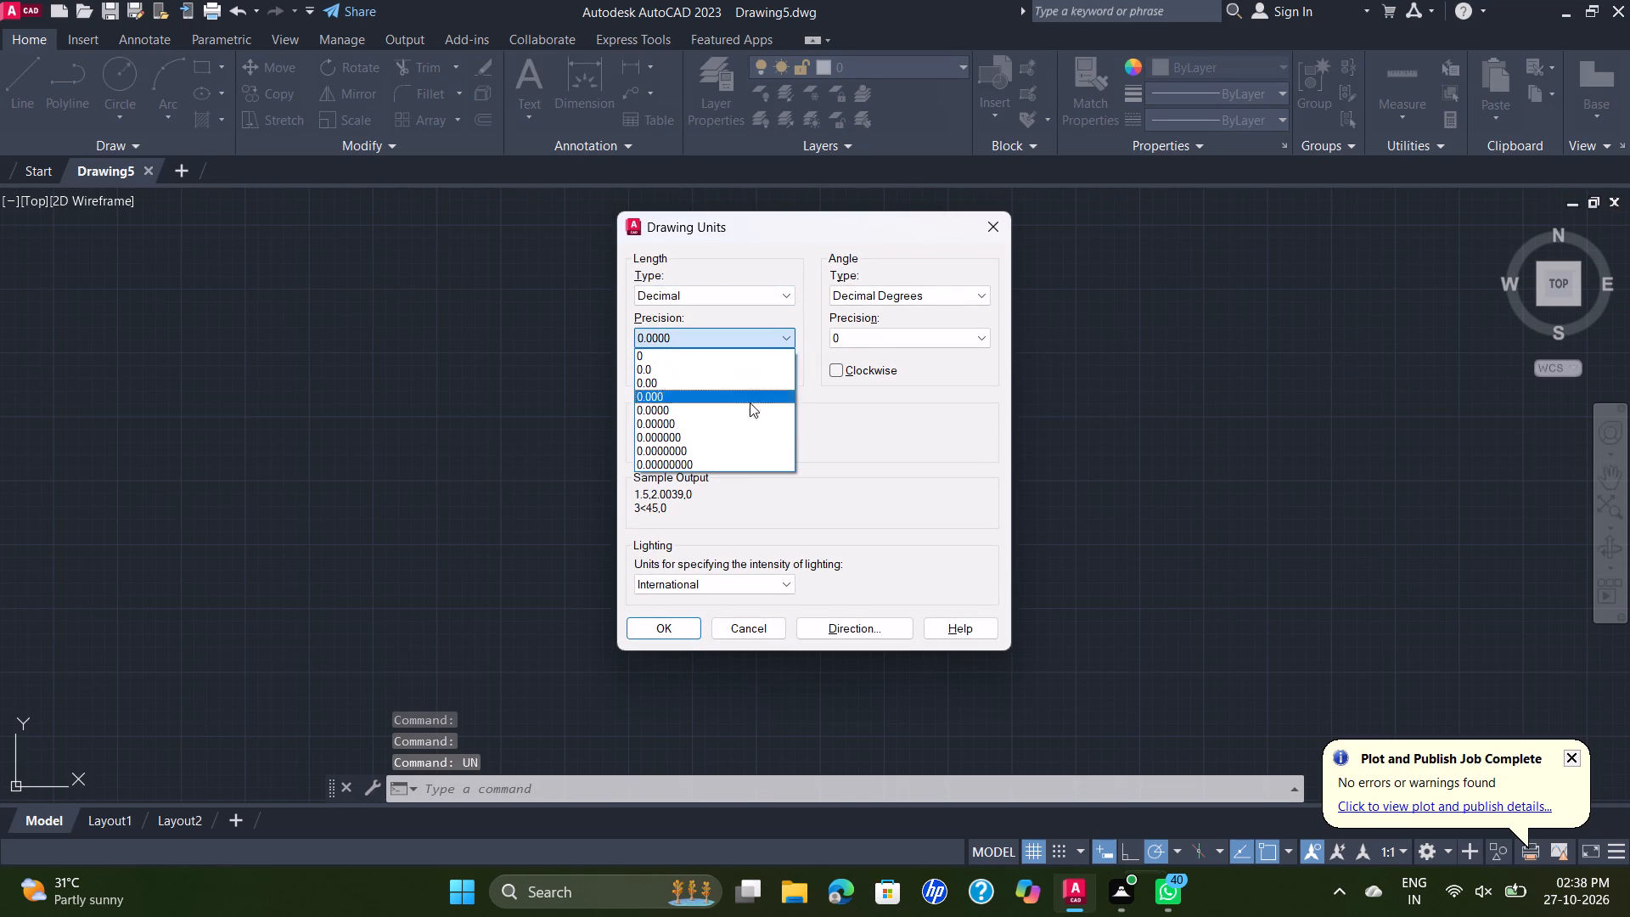
{"action": "left_click", "coordinate": [731, 381]}
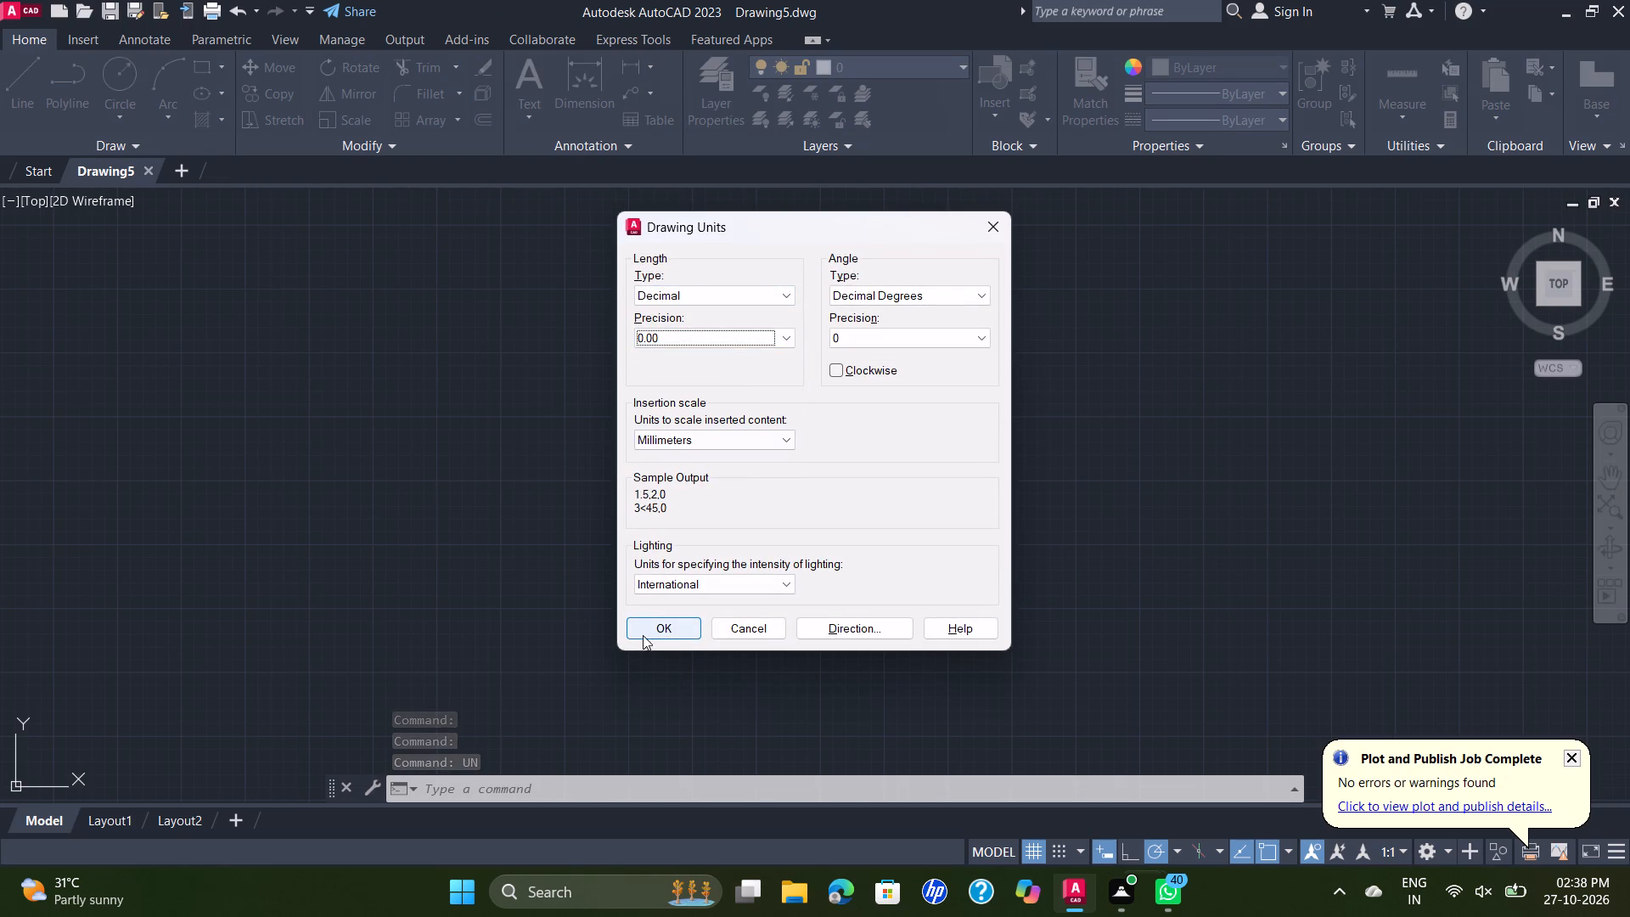
{"action": "left_click", "coordinate": [645, 622]}
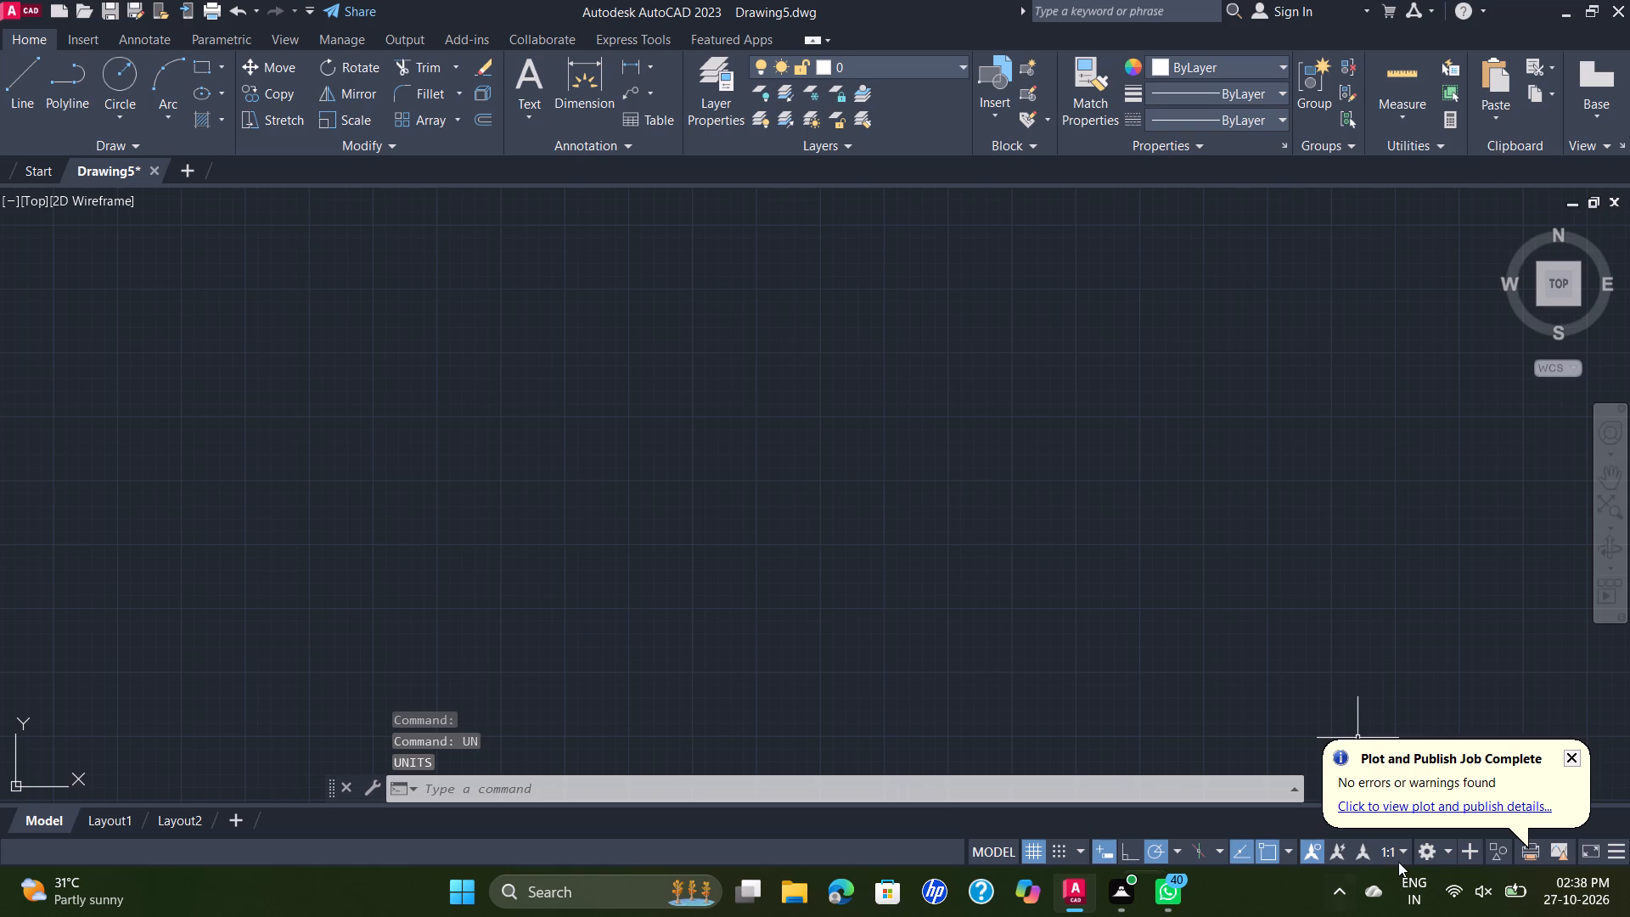
Switch the workspace to 3D Modeling.
{"action": "left_click", "coordinate": [1434, 853]}
{"action": "left_click", "coordinate": [1517, 710]}
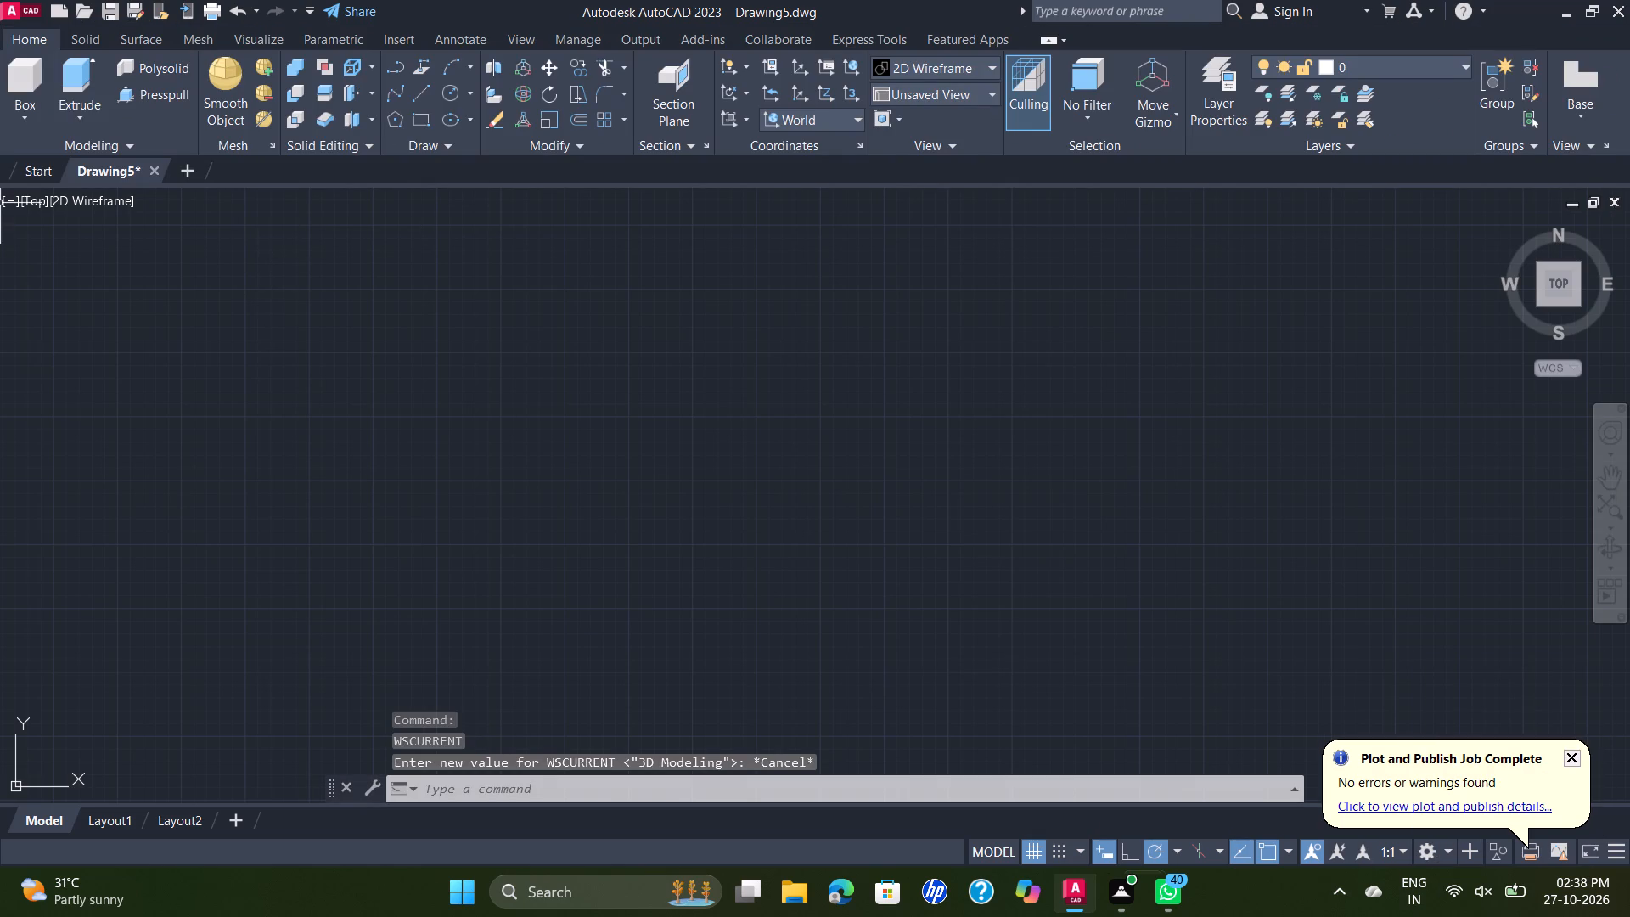
Change the model viewport from the top view to SE Isometric.
{"action": "left_click", "coordinate": [26, 197]}
{"action": "left_click", "coordinate": [33, 200]}
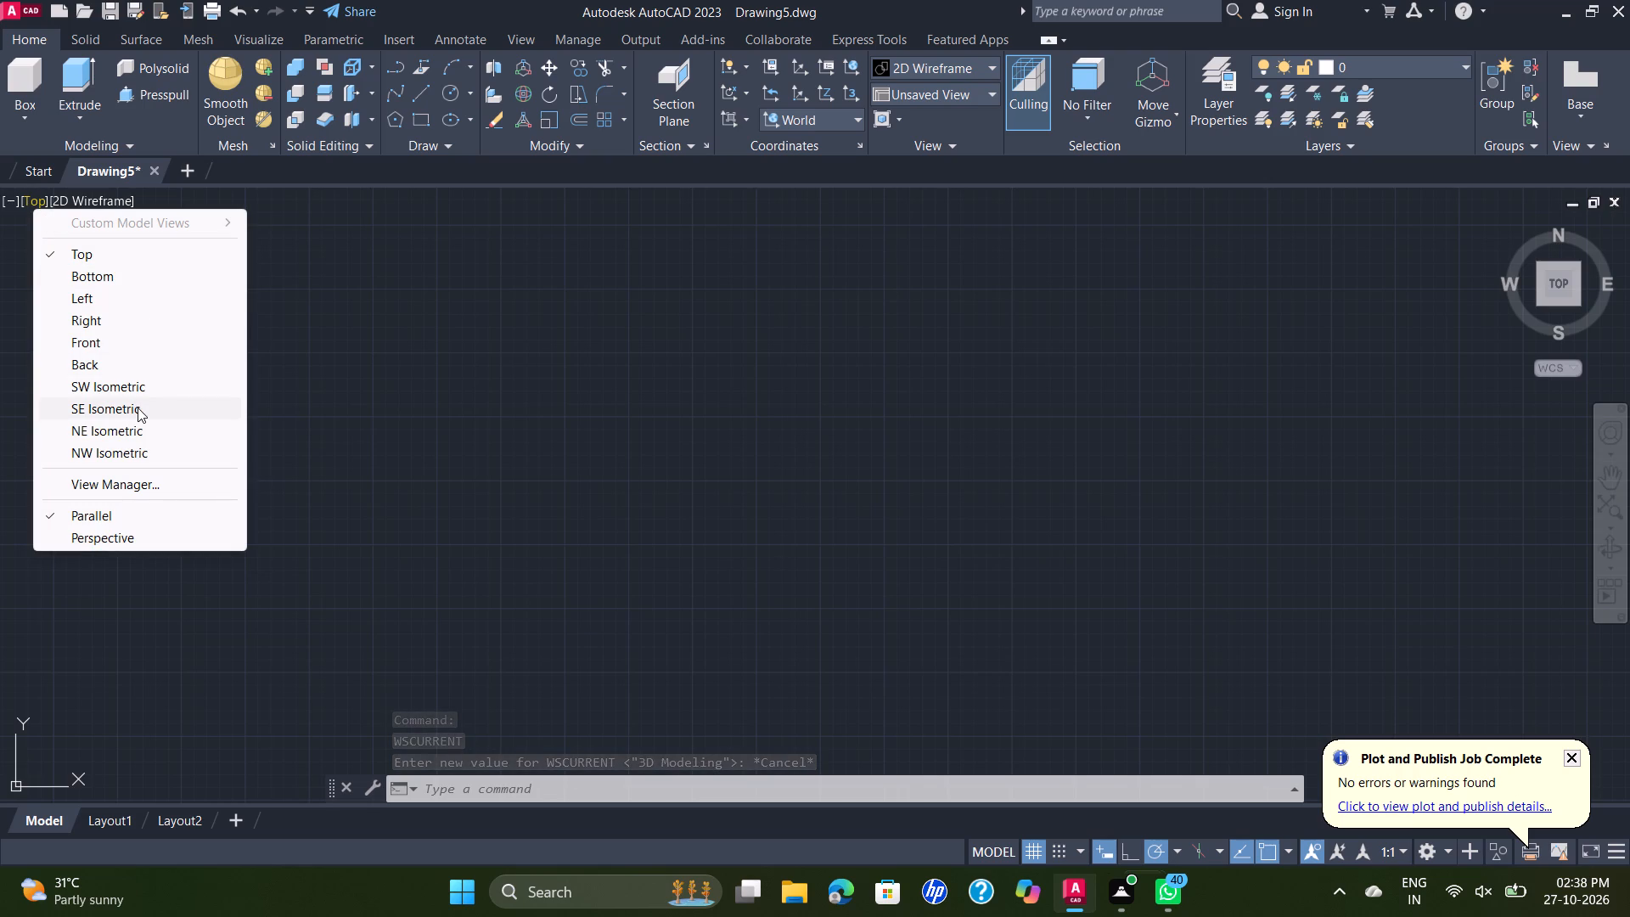
{"action": "left_click", "coordinate": [135, 408]}
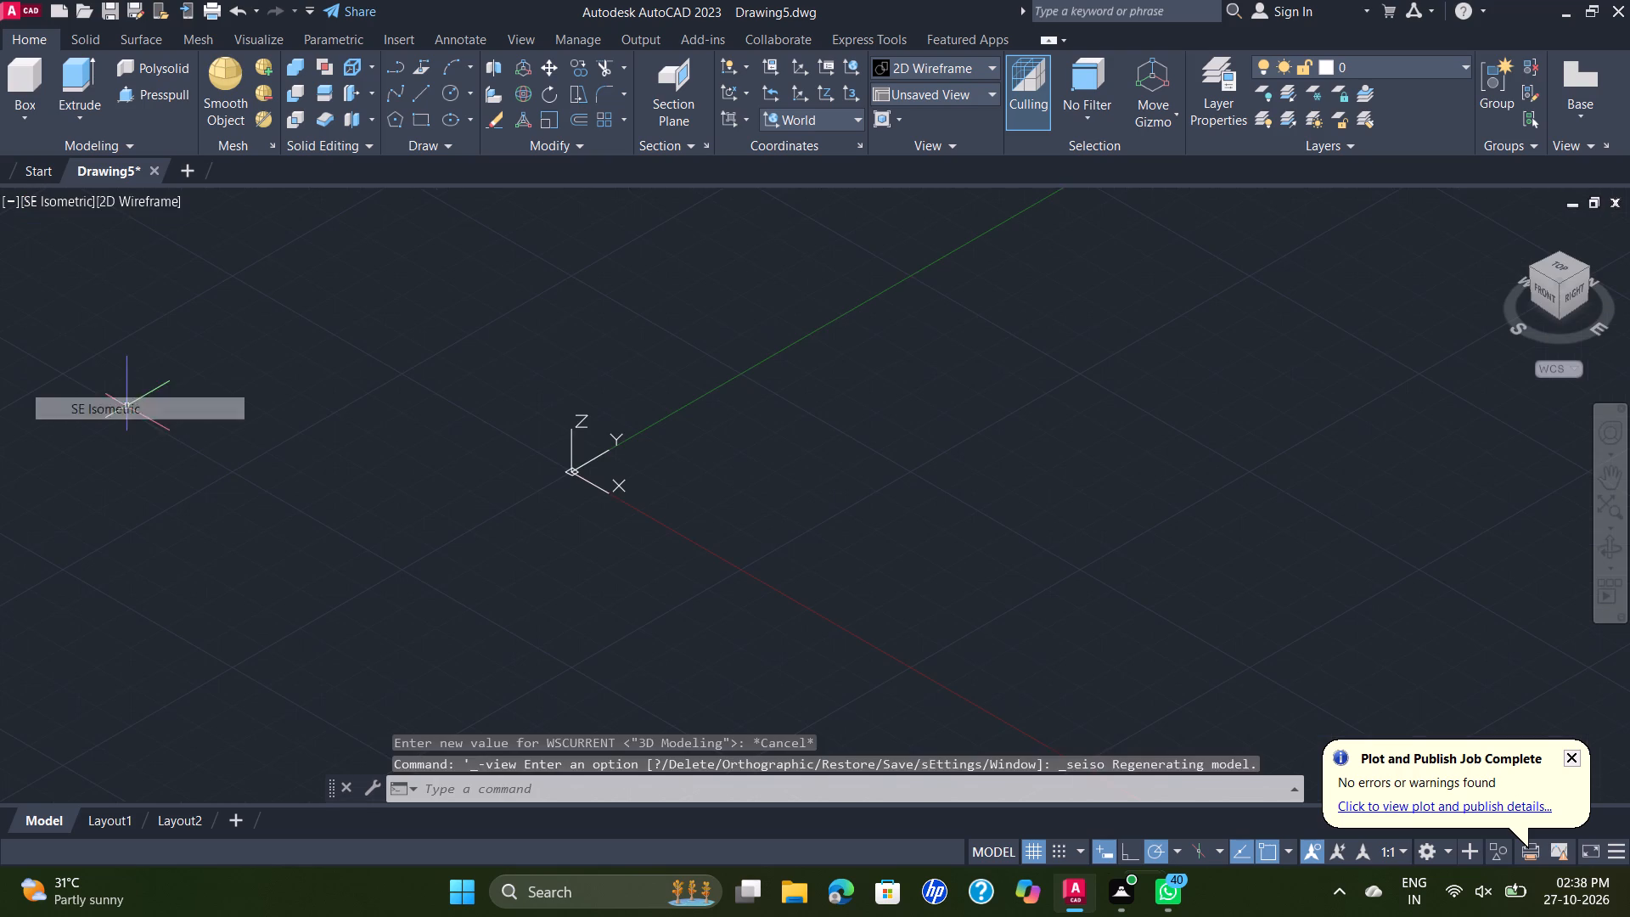
{"action": "middle_click_drag", "start_coordinate": [973, 342], "coordinate": [893, 366]}
{"action": "scroll", "coordinate": [887, 366], "scroll_direction": "down", "scroll_amount": 1}
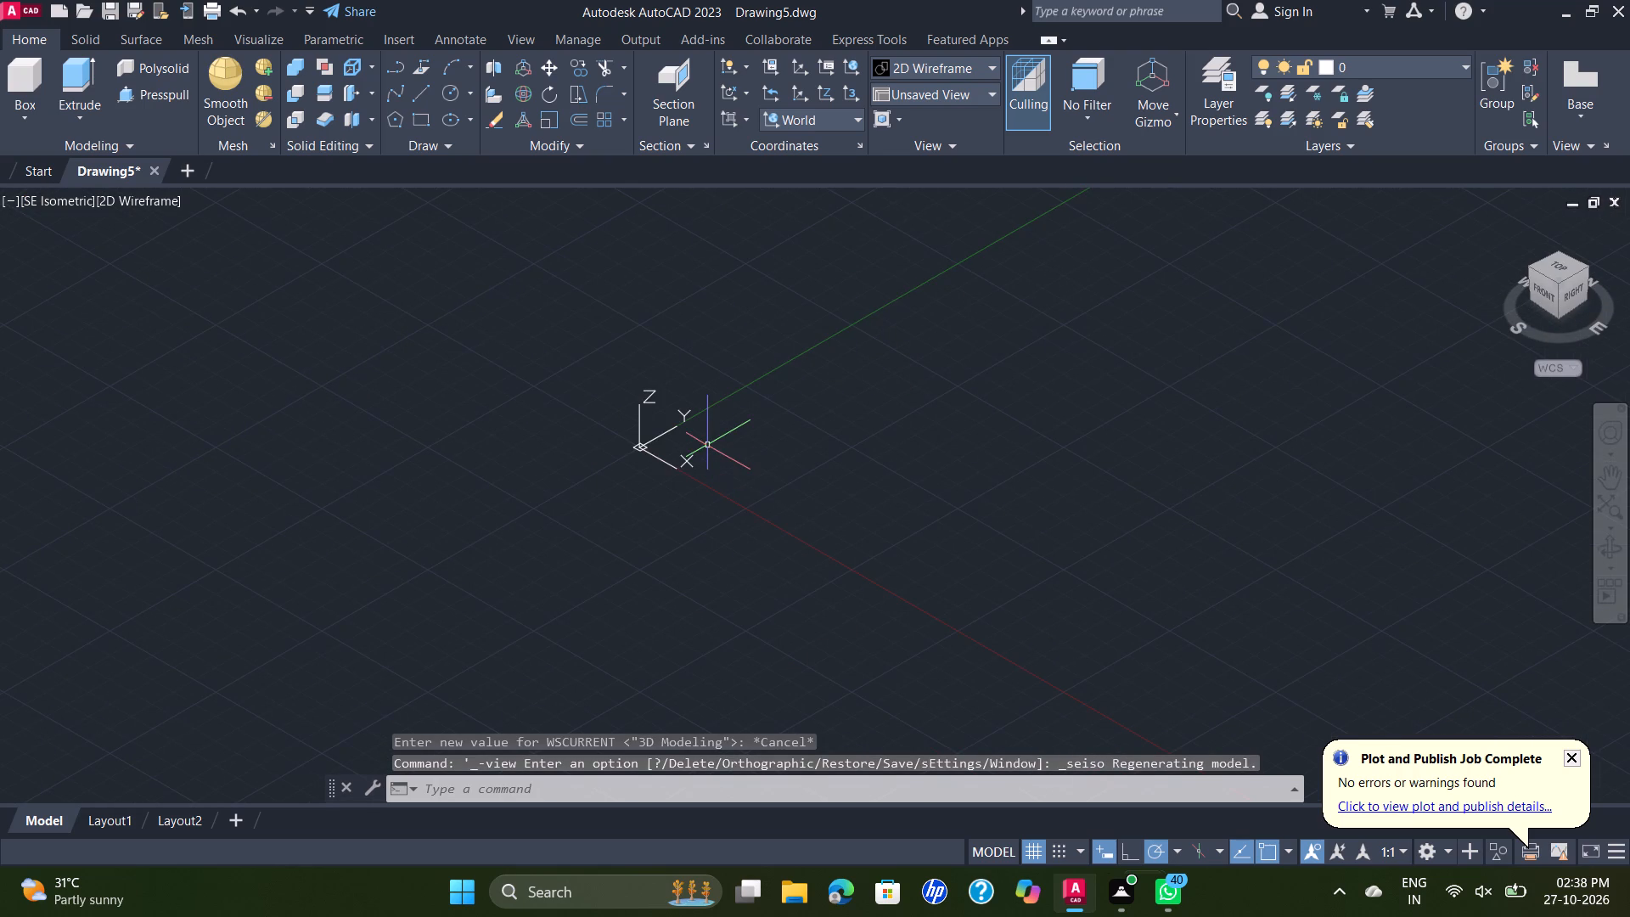
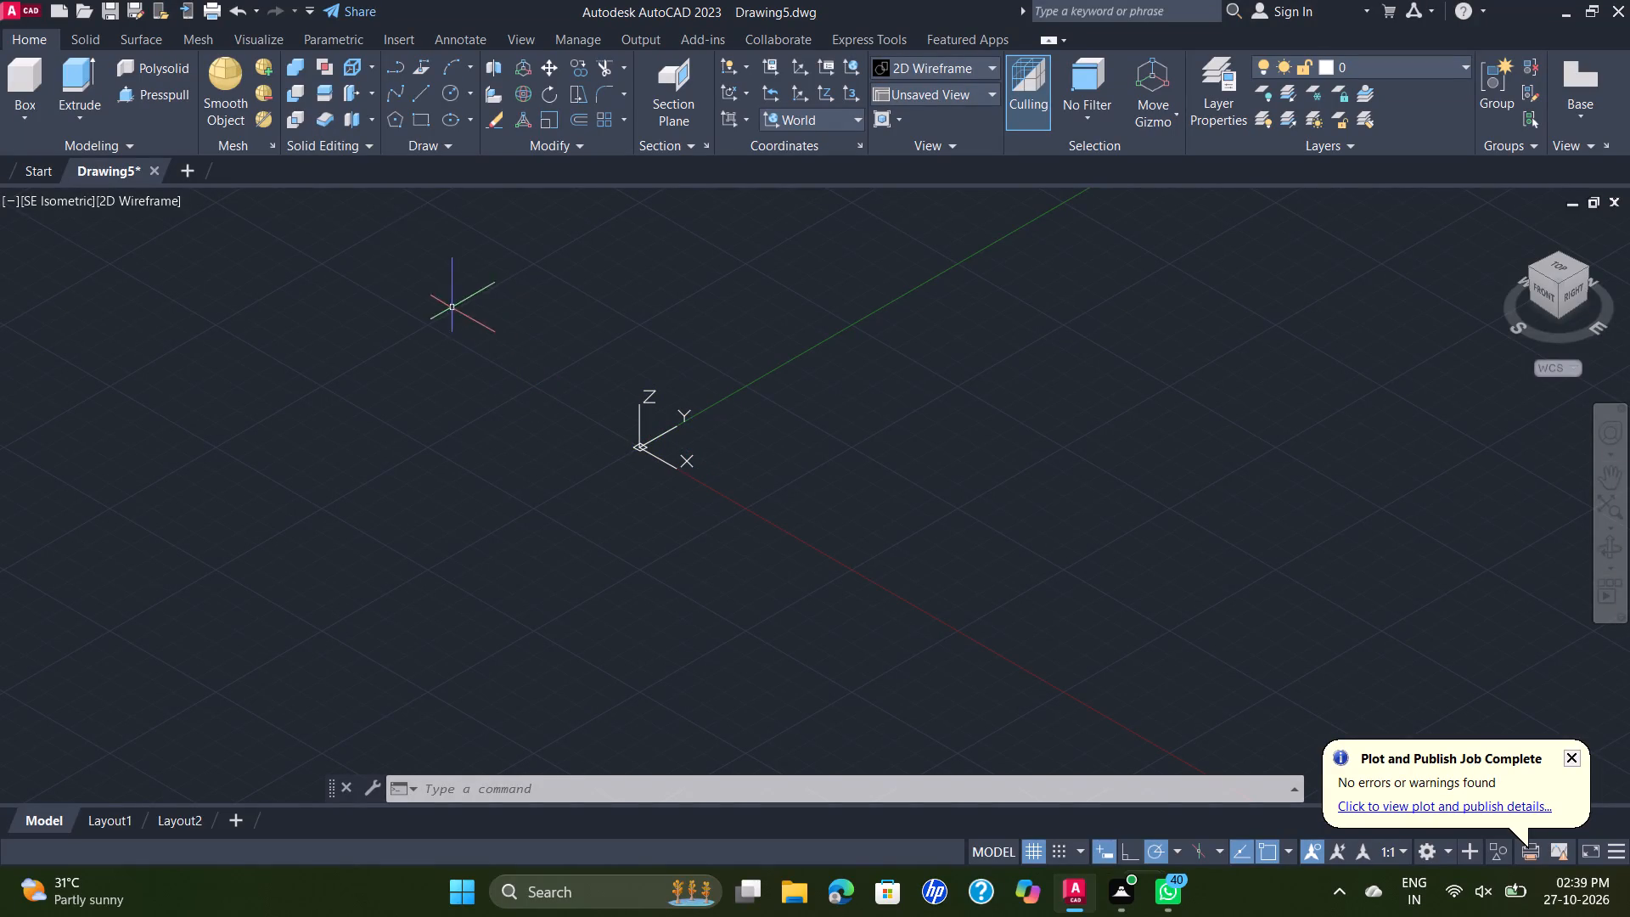
Draw a circle of diameter 130 in empty space on the ground plane.
{"action": "left_click", "coordinate": [451, 88]}
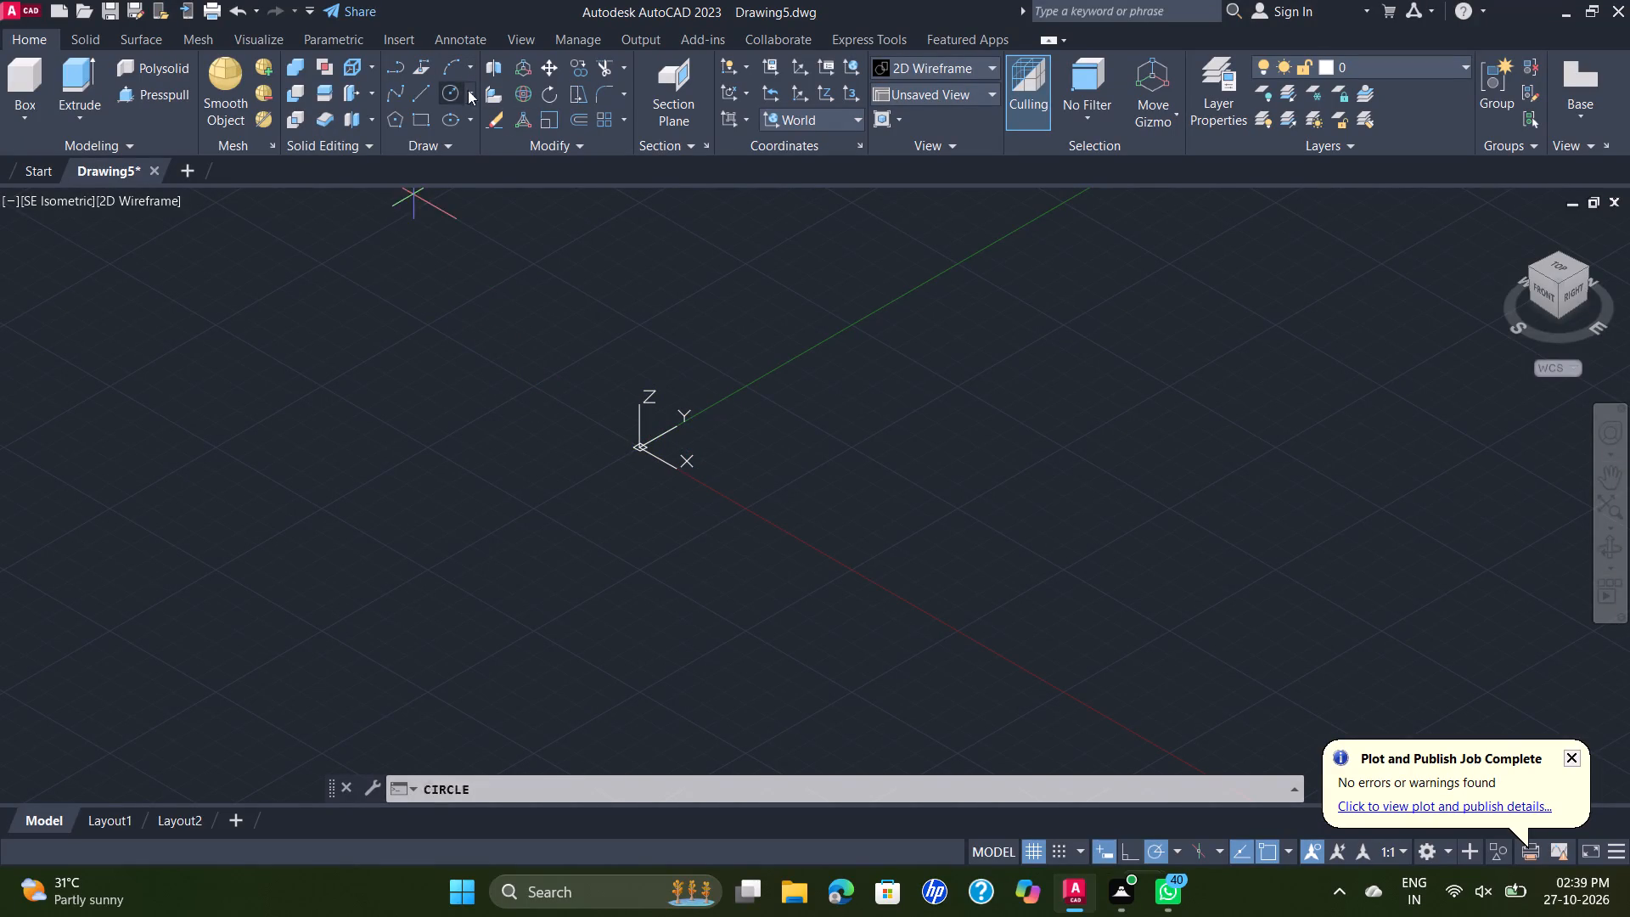
{"action": "left_click", "coordinate": [1037, 422]}
{"action": "middle_click_drag", "start_coordinate": [1156, 425], "coordinate": [1047, 444]}
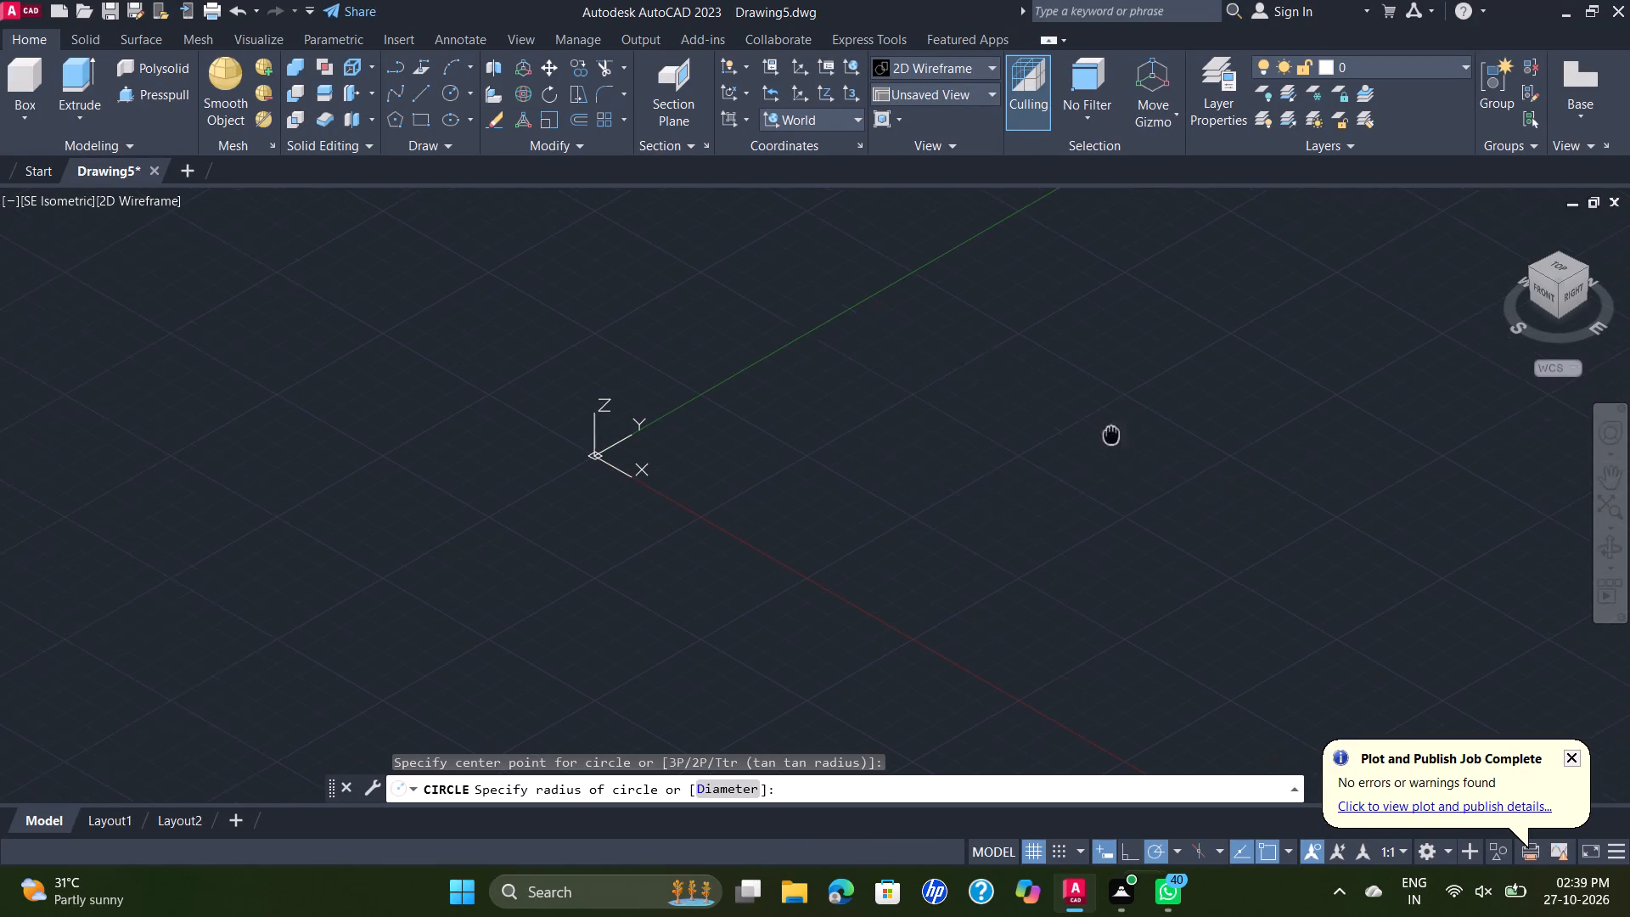
{"action": "middle_click_drag", "start_coordinate": [1047, 444], "coordinate": [834, 502]}
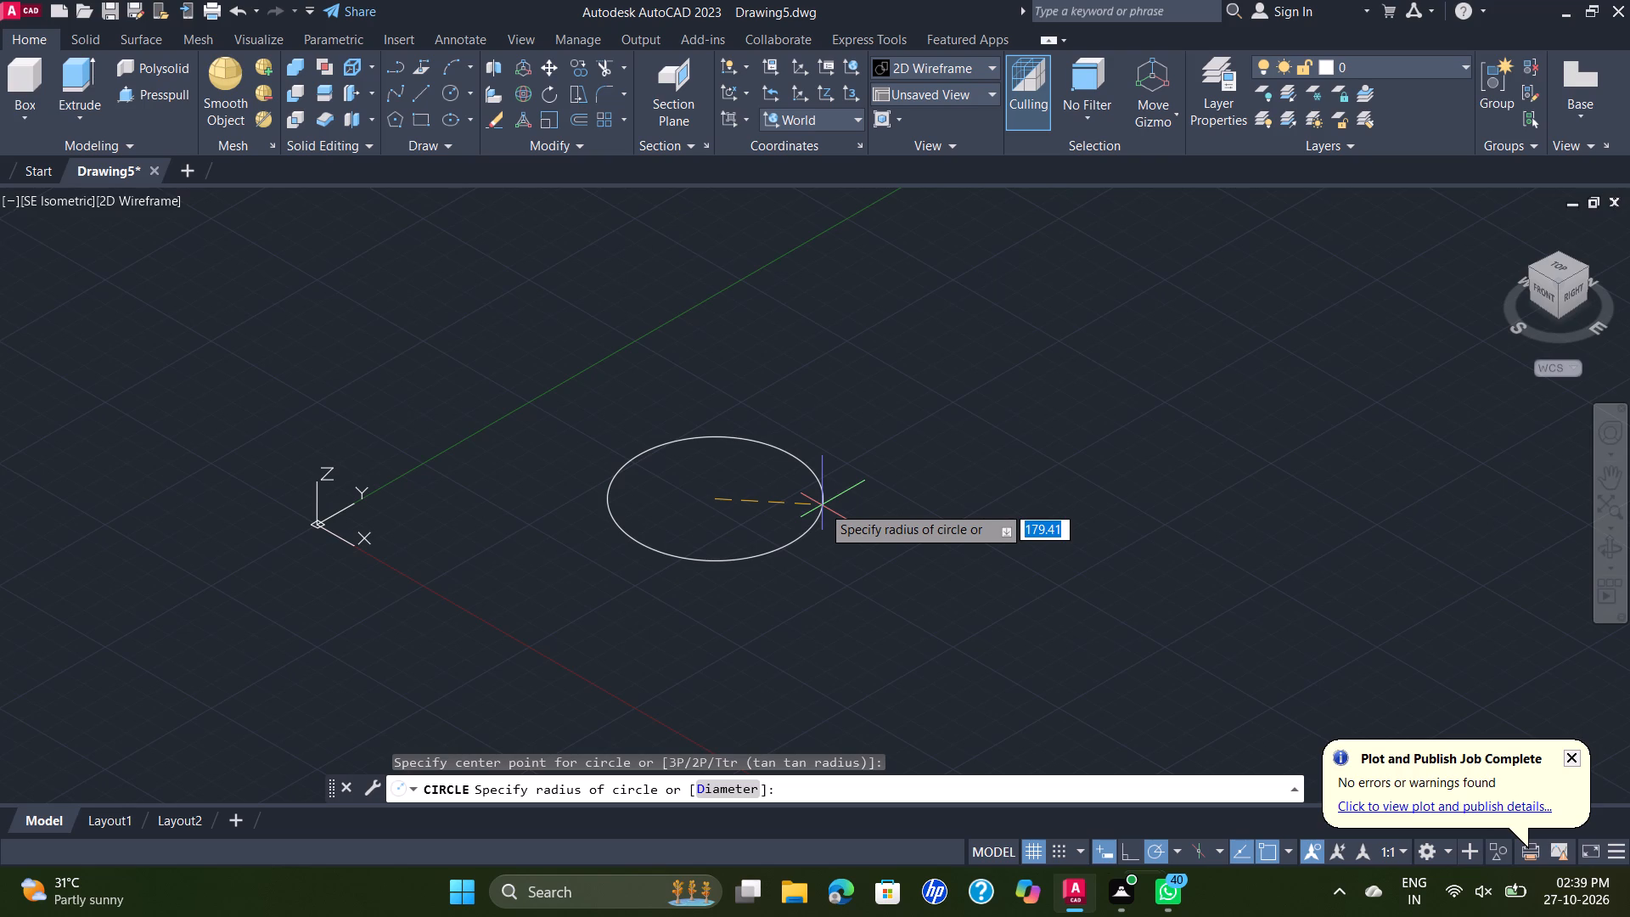
{"action": "key", "text": "d"}
{"action": "key", "text": "Return"}
{"action": "type", "text": "130"}
{"action": "key", "text": "Return"}
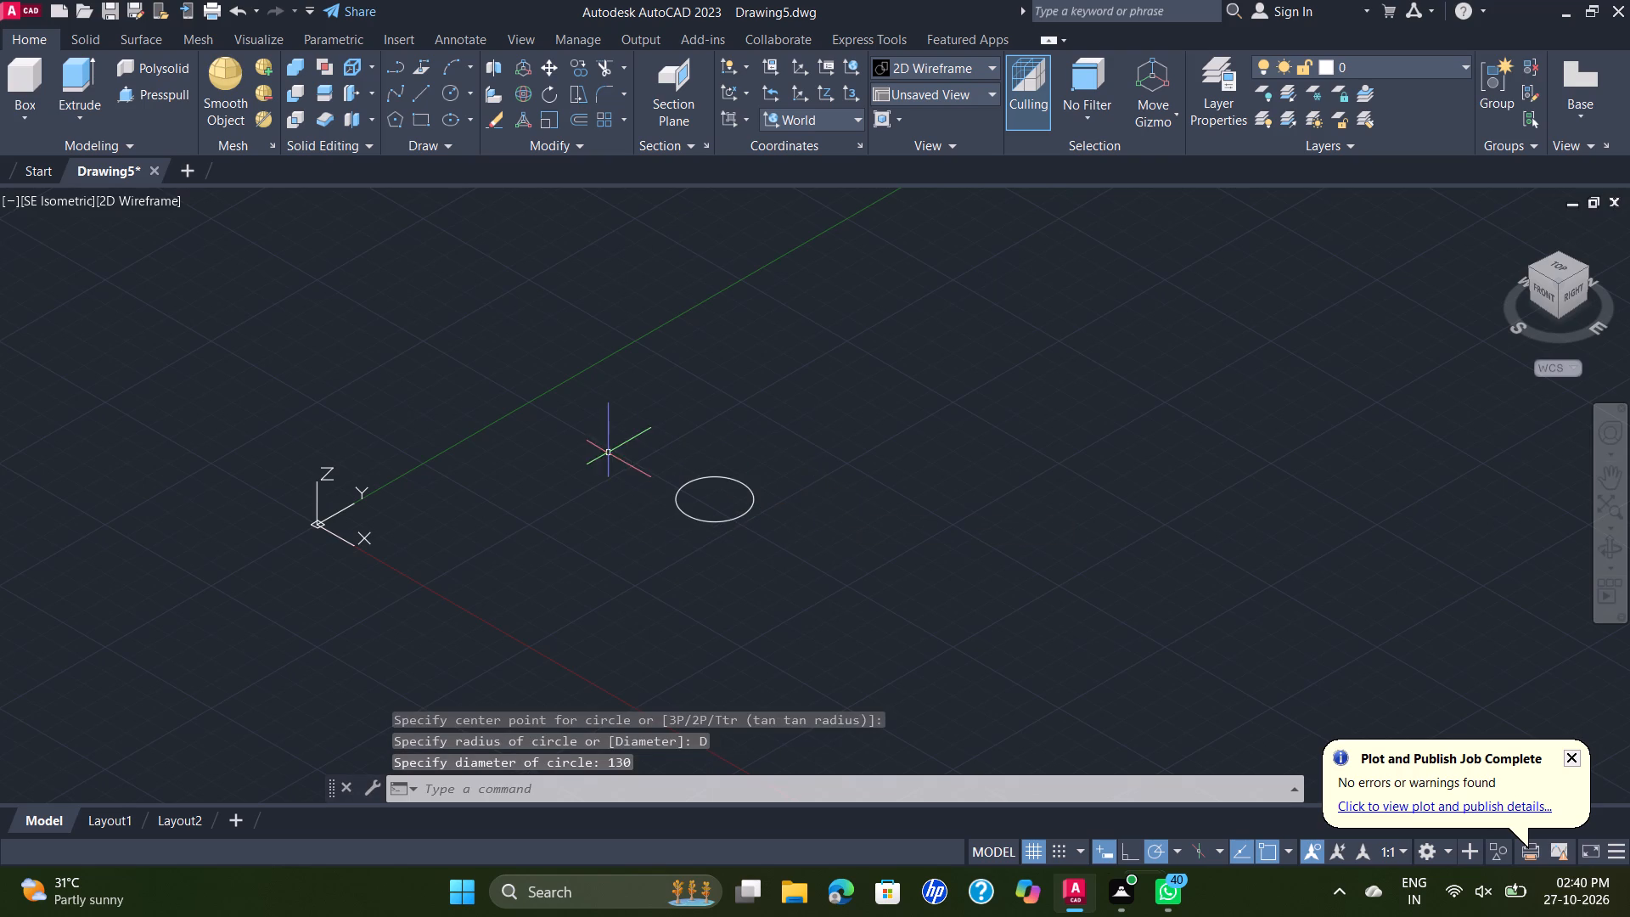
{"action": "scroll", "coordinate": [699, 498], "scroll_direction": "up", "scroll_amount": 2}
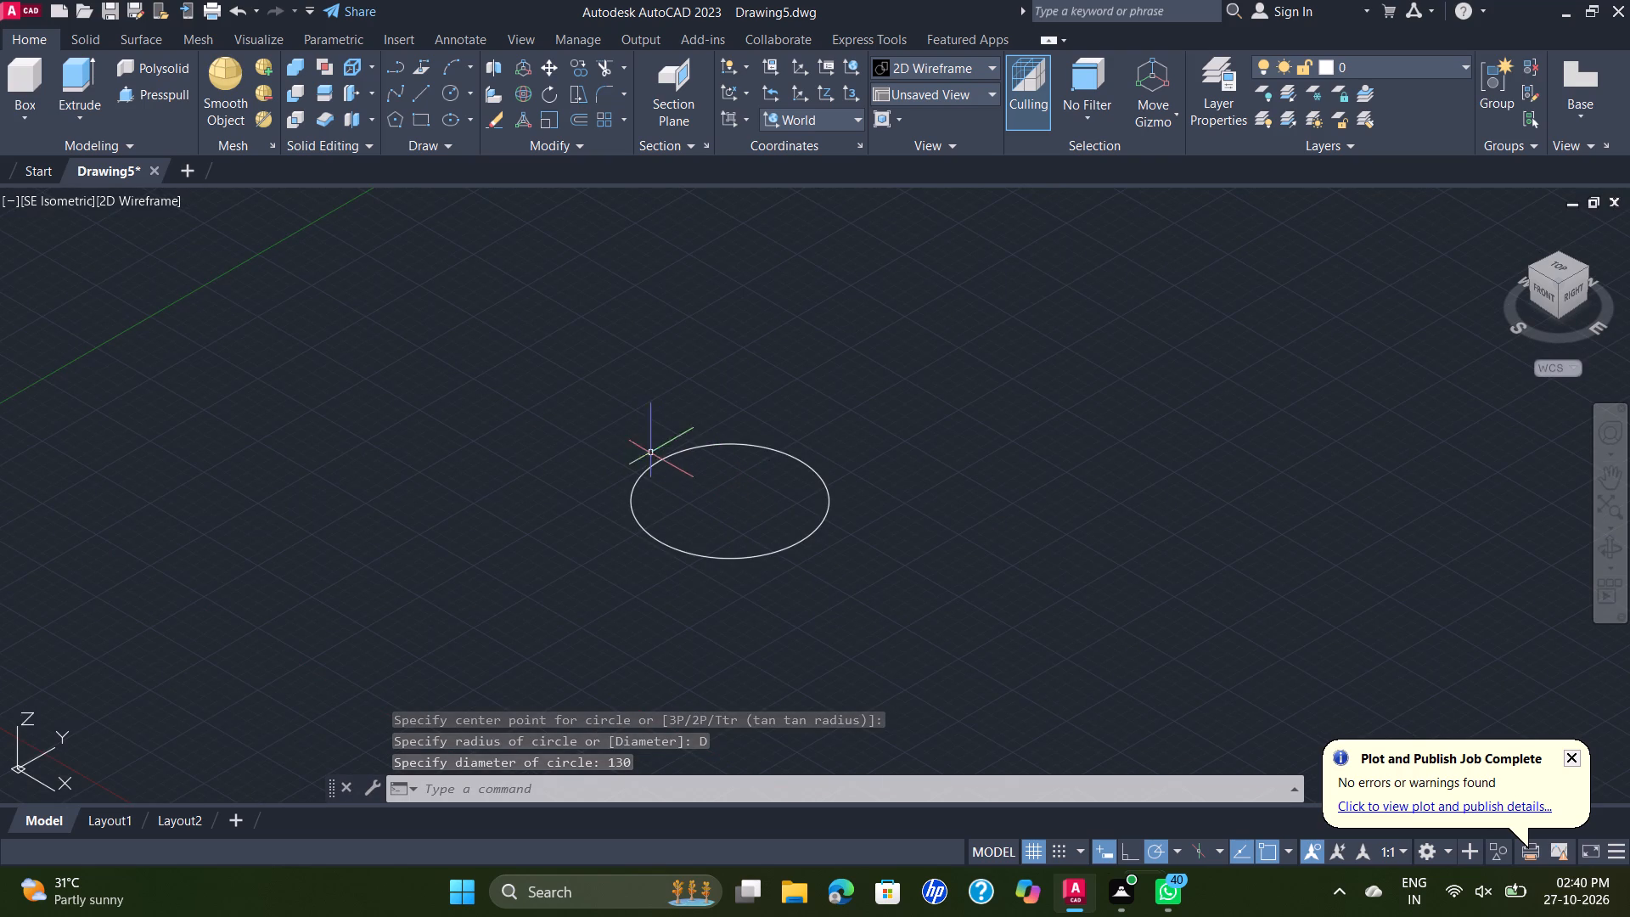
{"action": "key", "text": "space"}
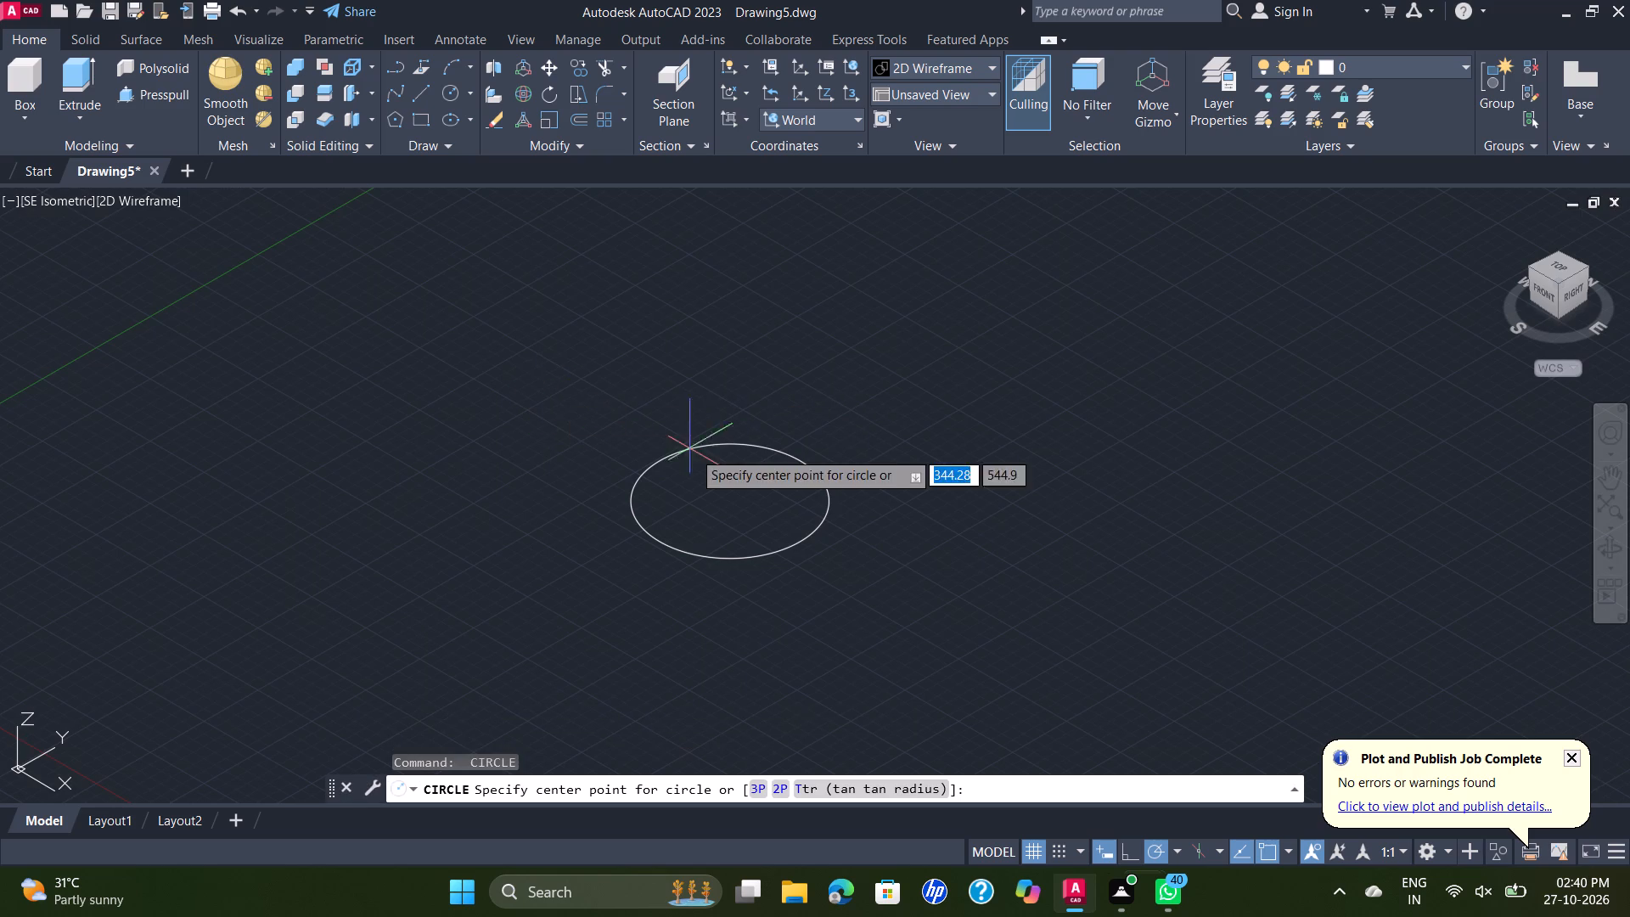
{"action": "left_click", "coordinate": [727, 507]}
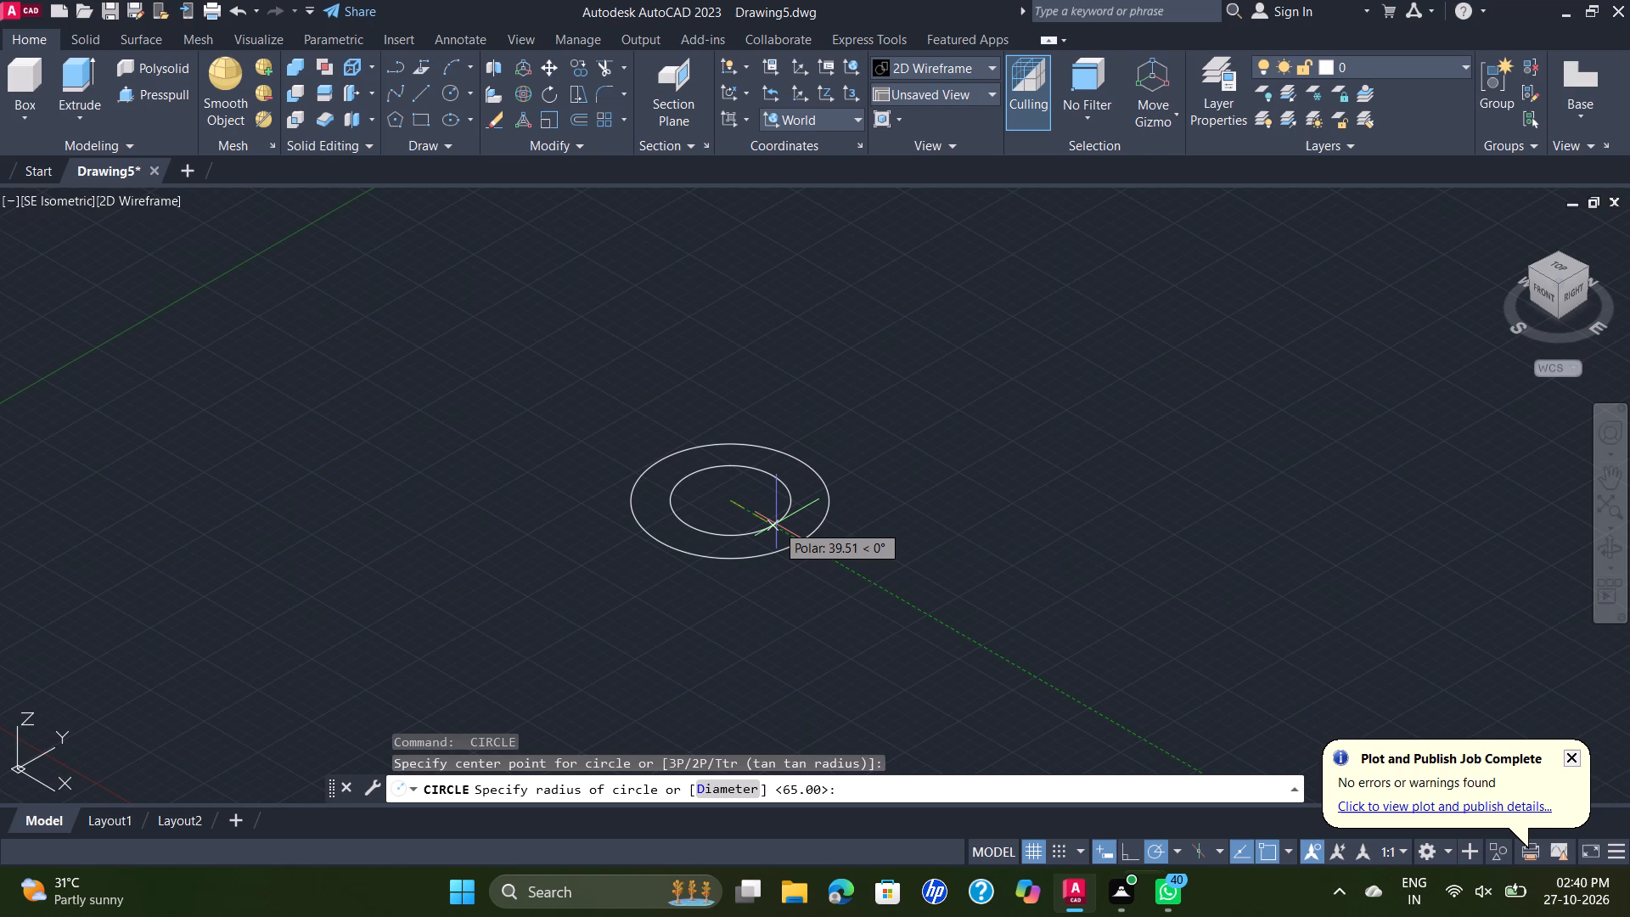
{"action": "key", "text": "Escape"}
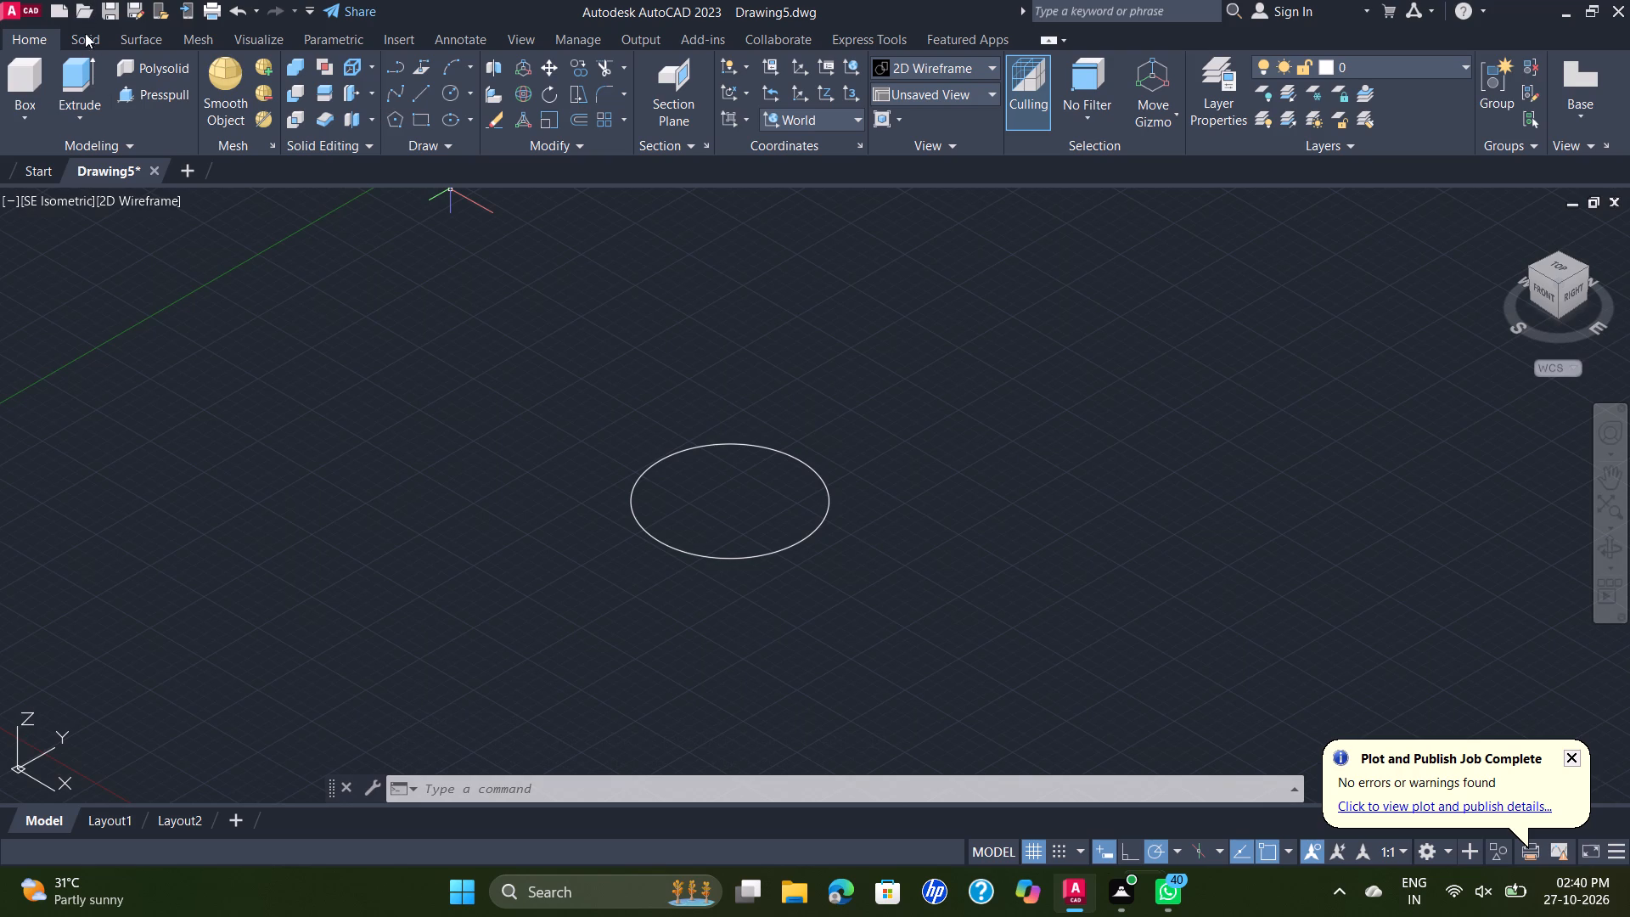
Presspull the 130-diameter circle upward by 14 to form a flat disc.
{"action": "left_click", "coordinate": [126, 95]}
{"action": "left_click", "coordinate": [747, 551]}
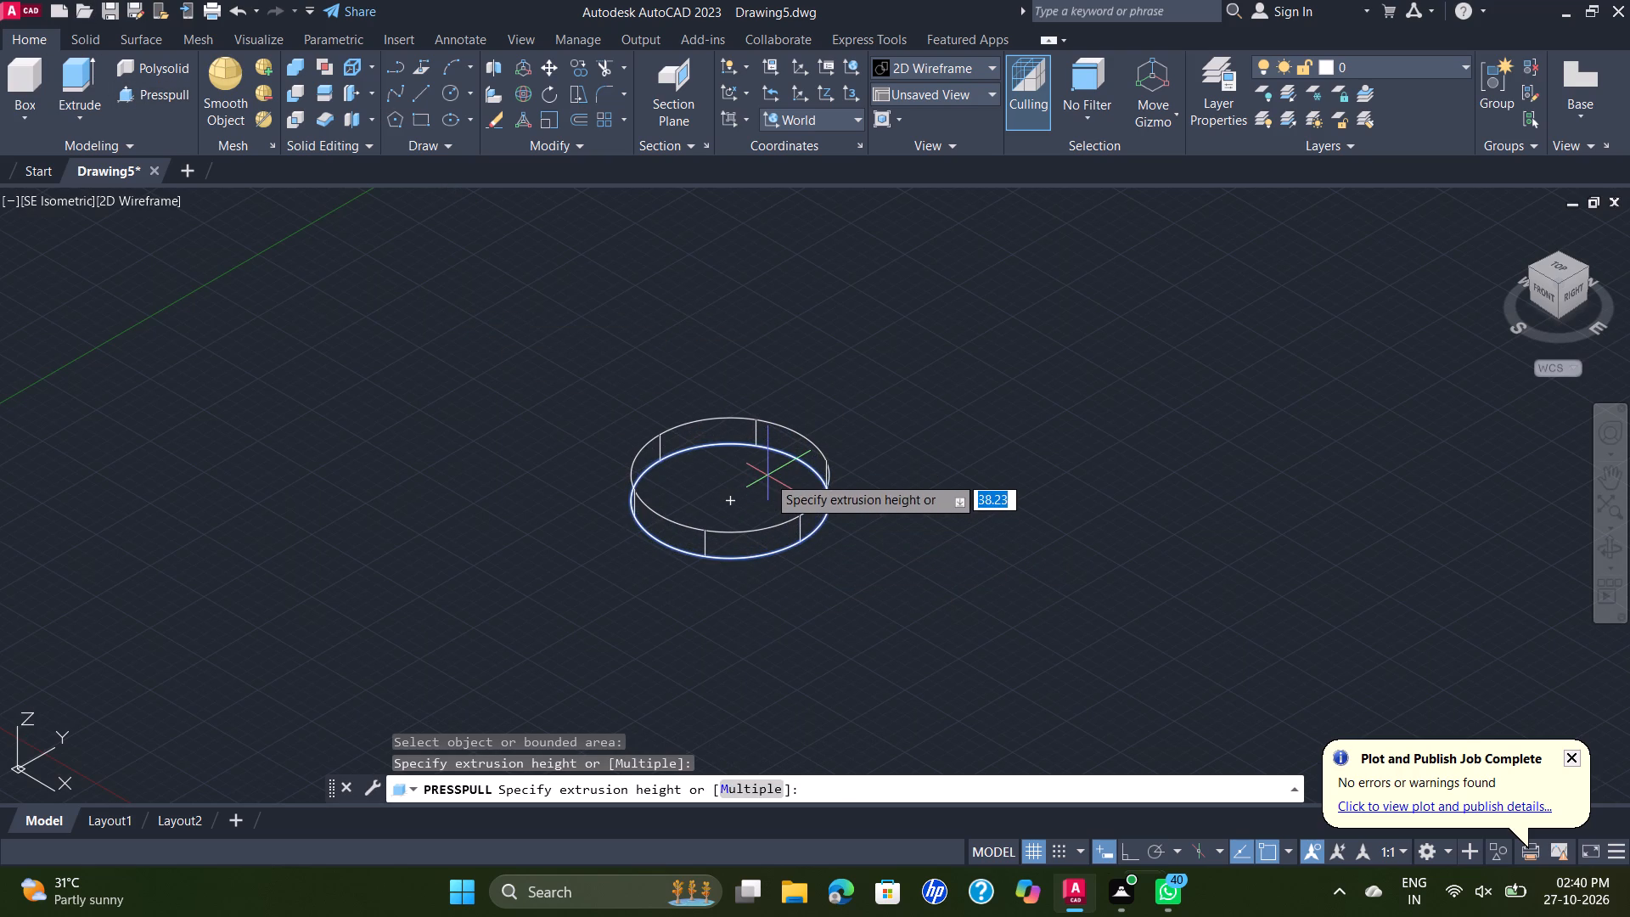
{"action": "type", "text": "14"}
{"action": "key", "text": "Return"}
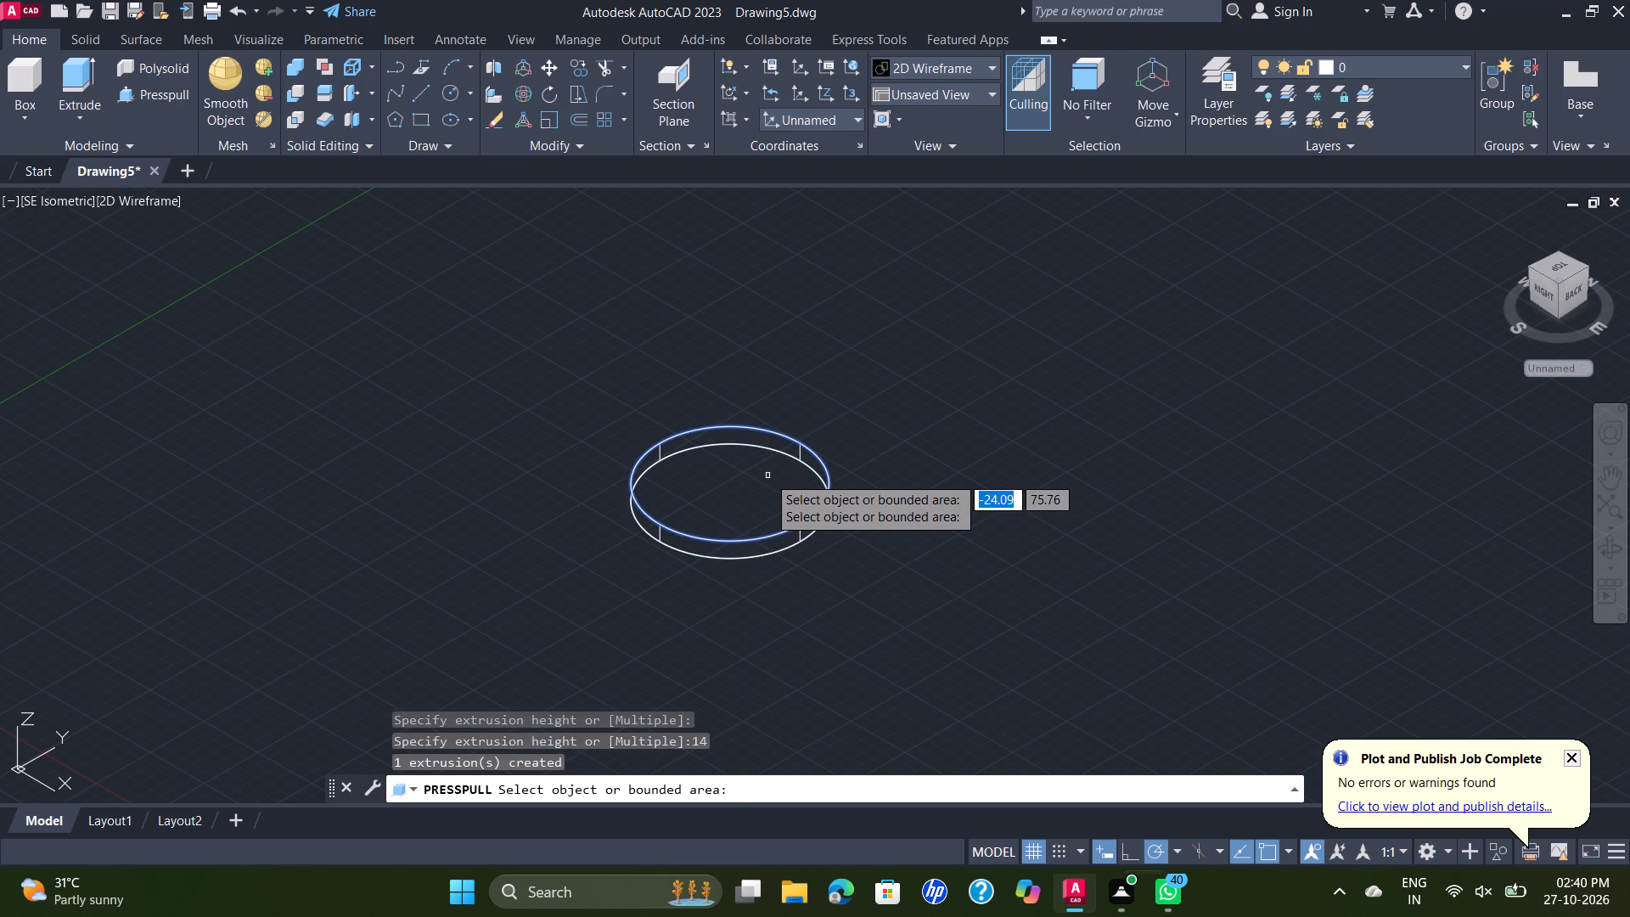
{"action": "key", "text": "Escape"}
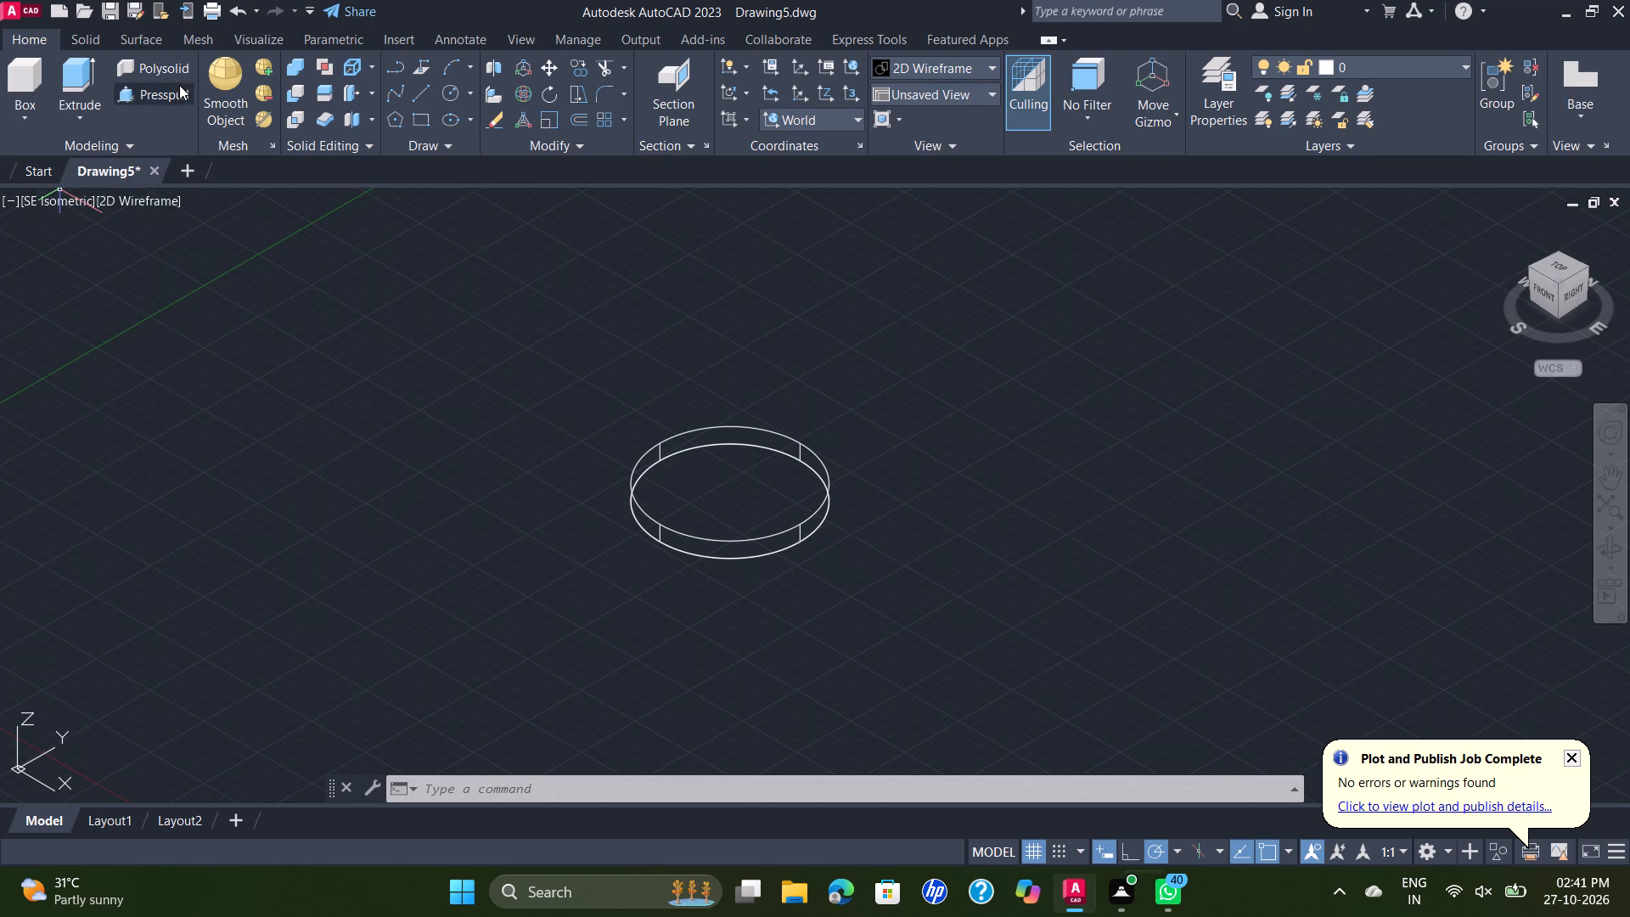
Change the viewport's visual style to Shades of Gray.
{"action": "left_click", "coordinate": [129, 194]}
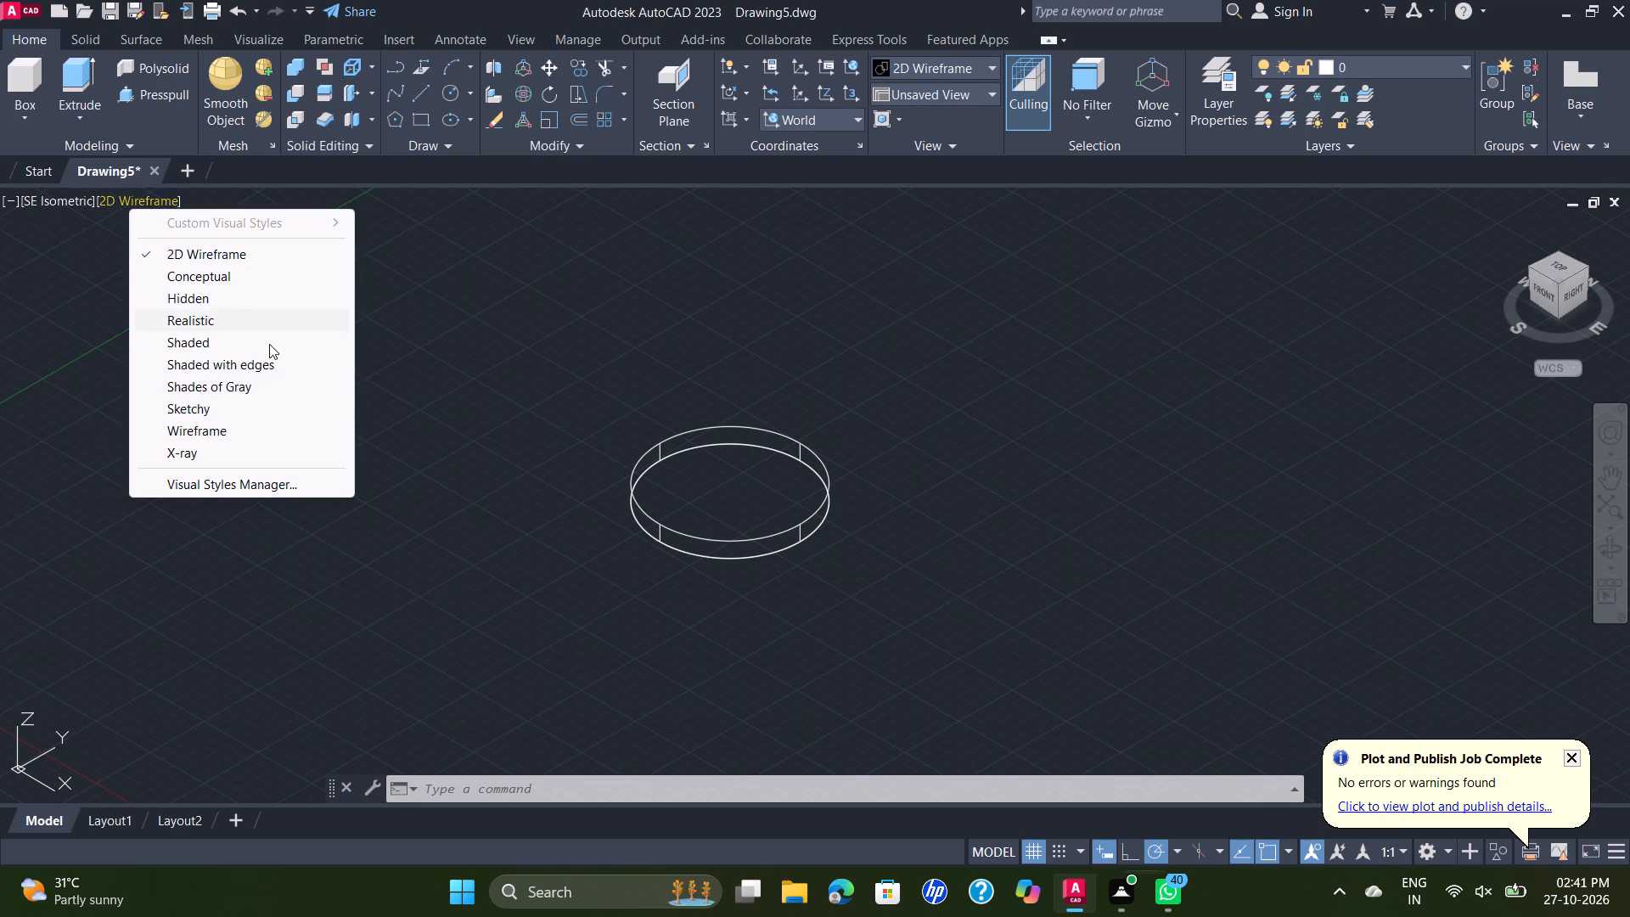
{"action": "left_click", "coordinate": [239, 385]}
Draw a circle of diameter 80 on the disc's top face, centred on the disc.
{"action": "scroll", "coordinate": [862, 553], "scroll_direction": "up", "scroll_amount": 1}
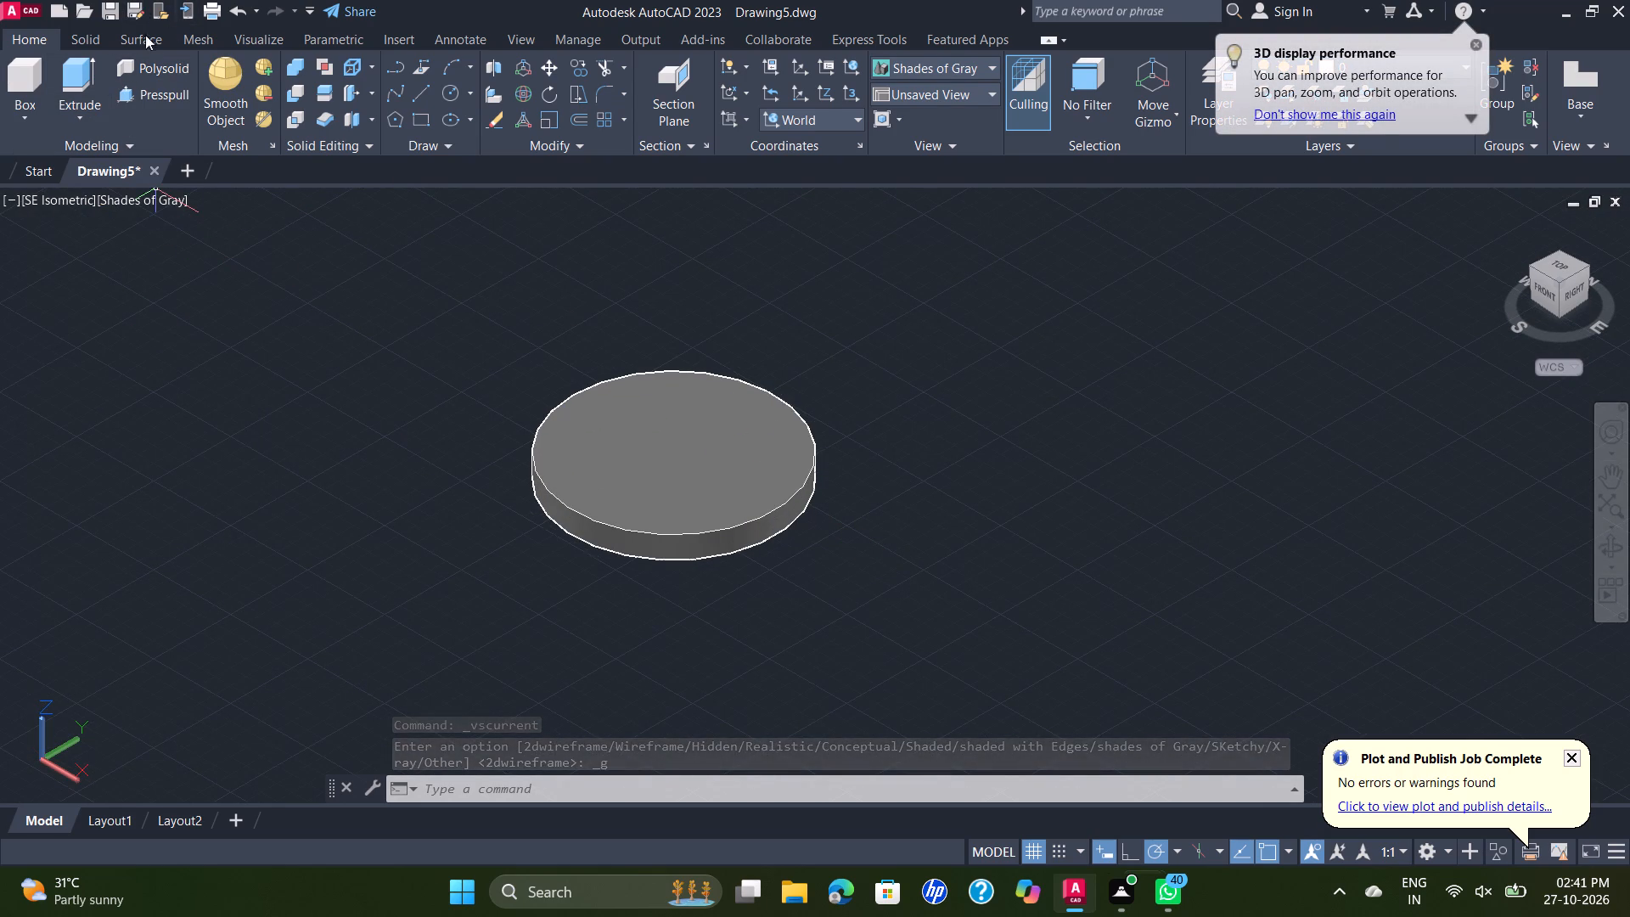
{"action": "left_click", "coordinate": [447, 96]}
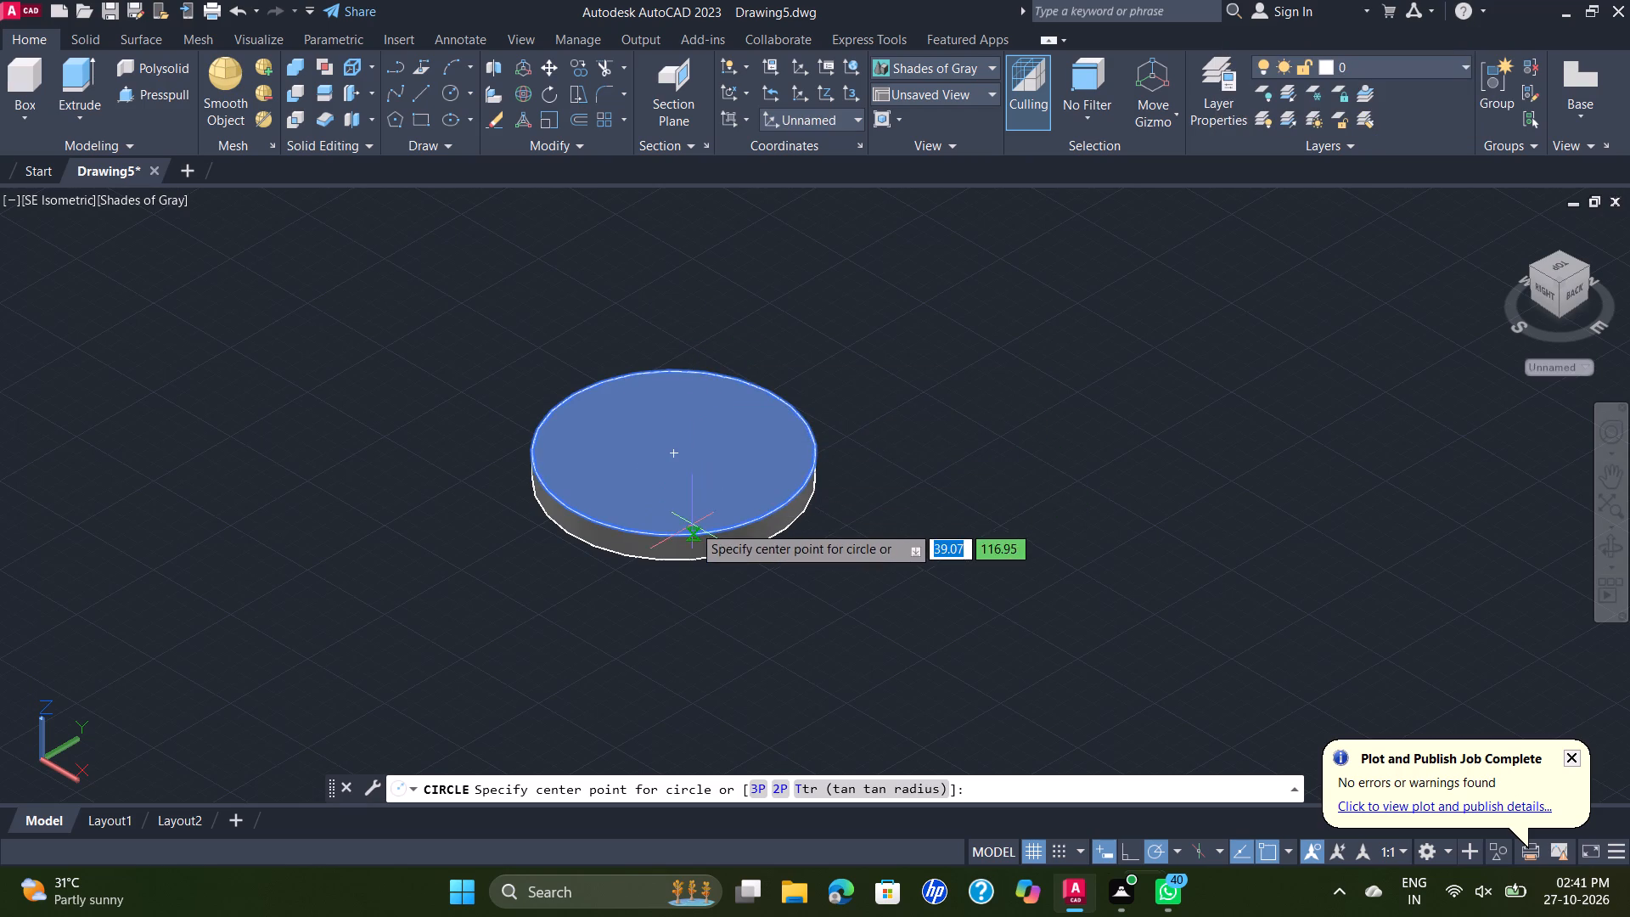
{"action": "left_click", "coordinate": [672, 453]}
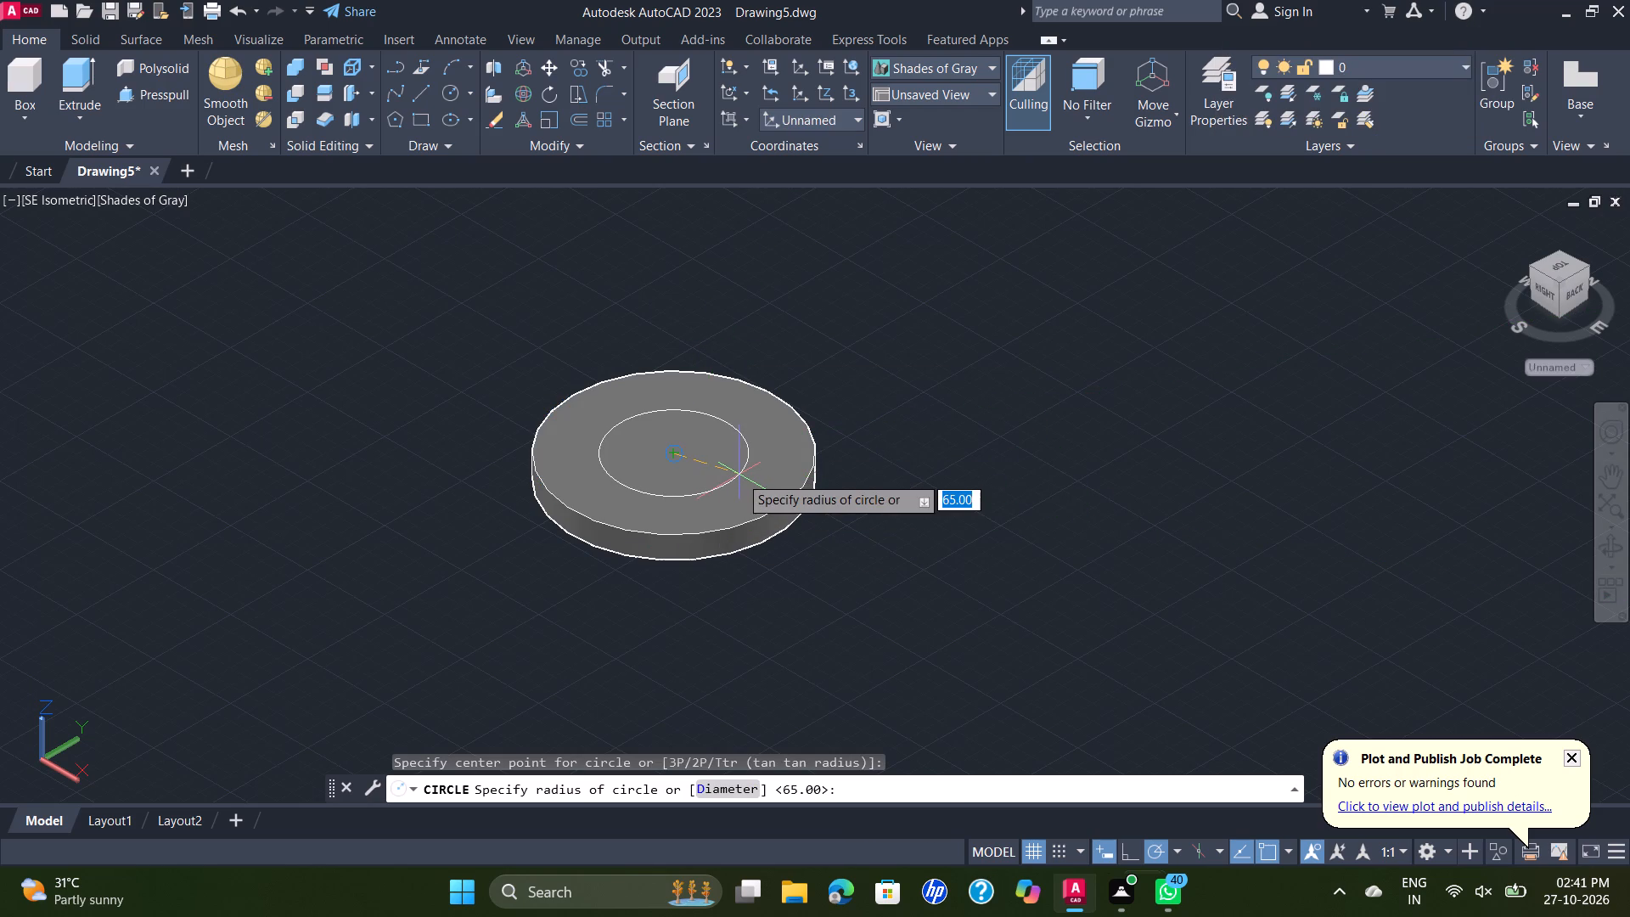
{"action": "key", "text": "d"}
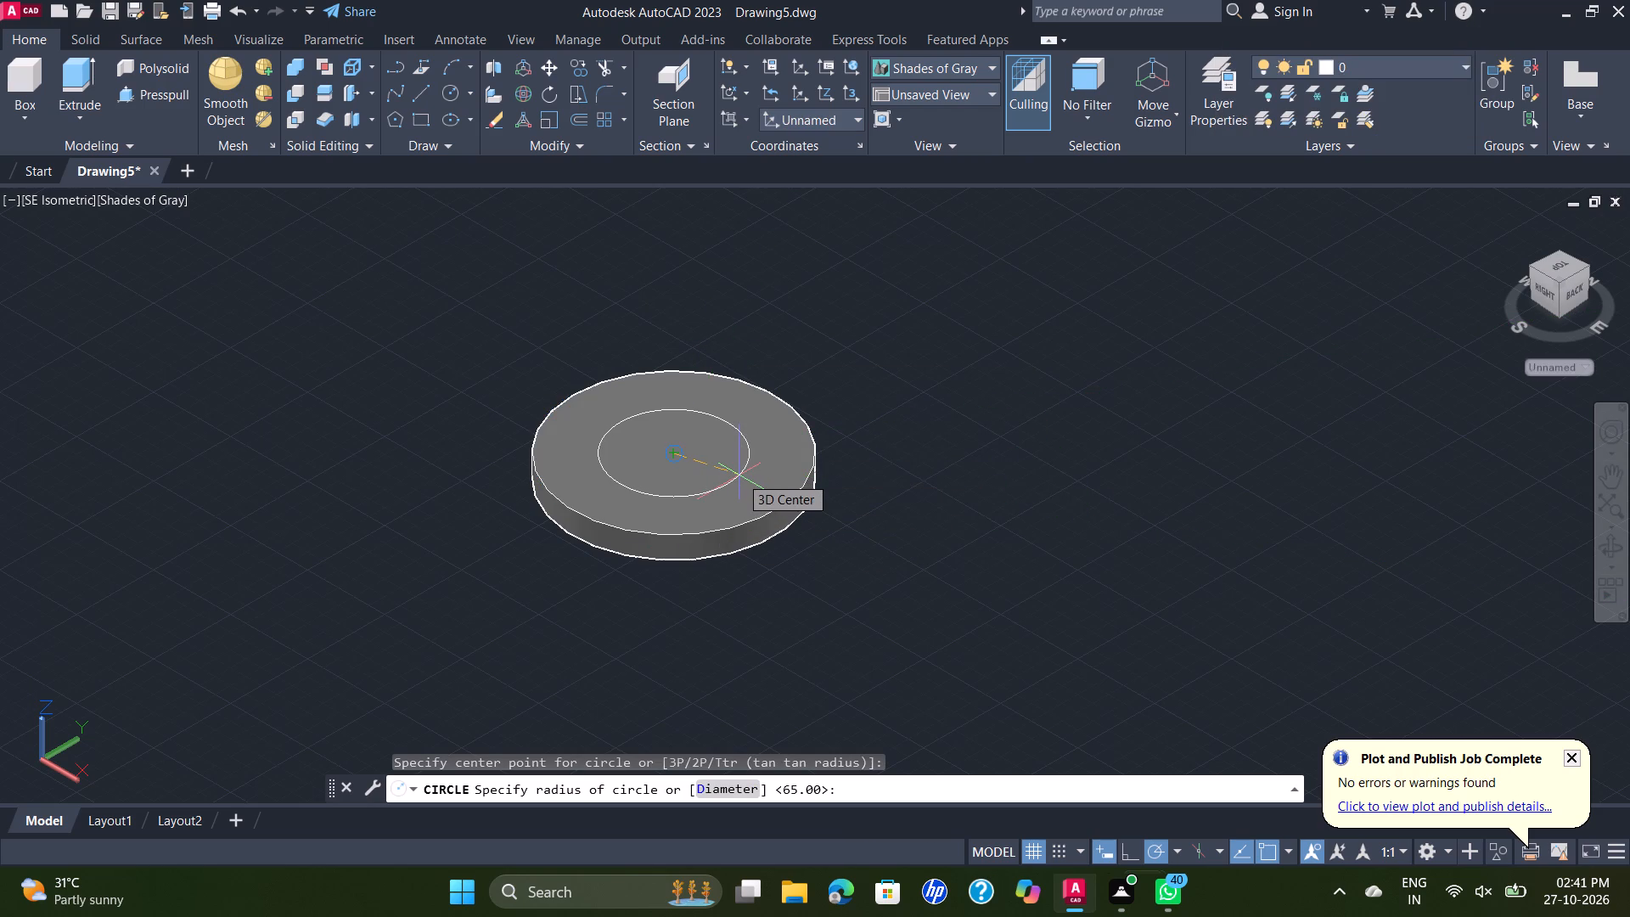
{"action": "key", "text": "Return"}
{"action": "key", "text": "8"}
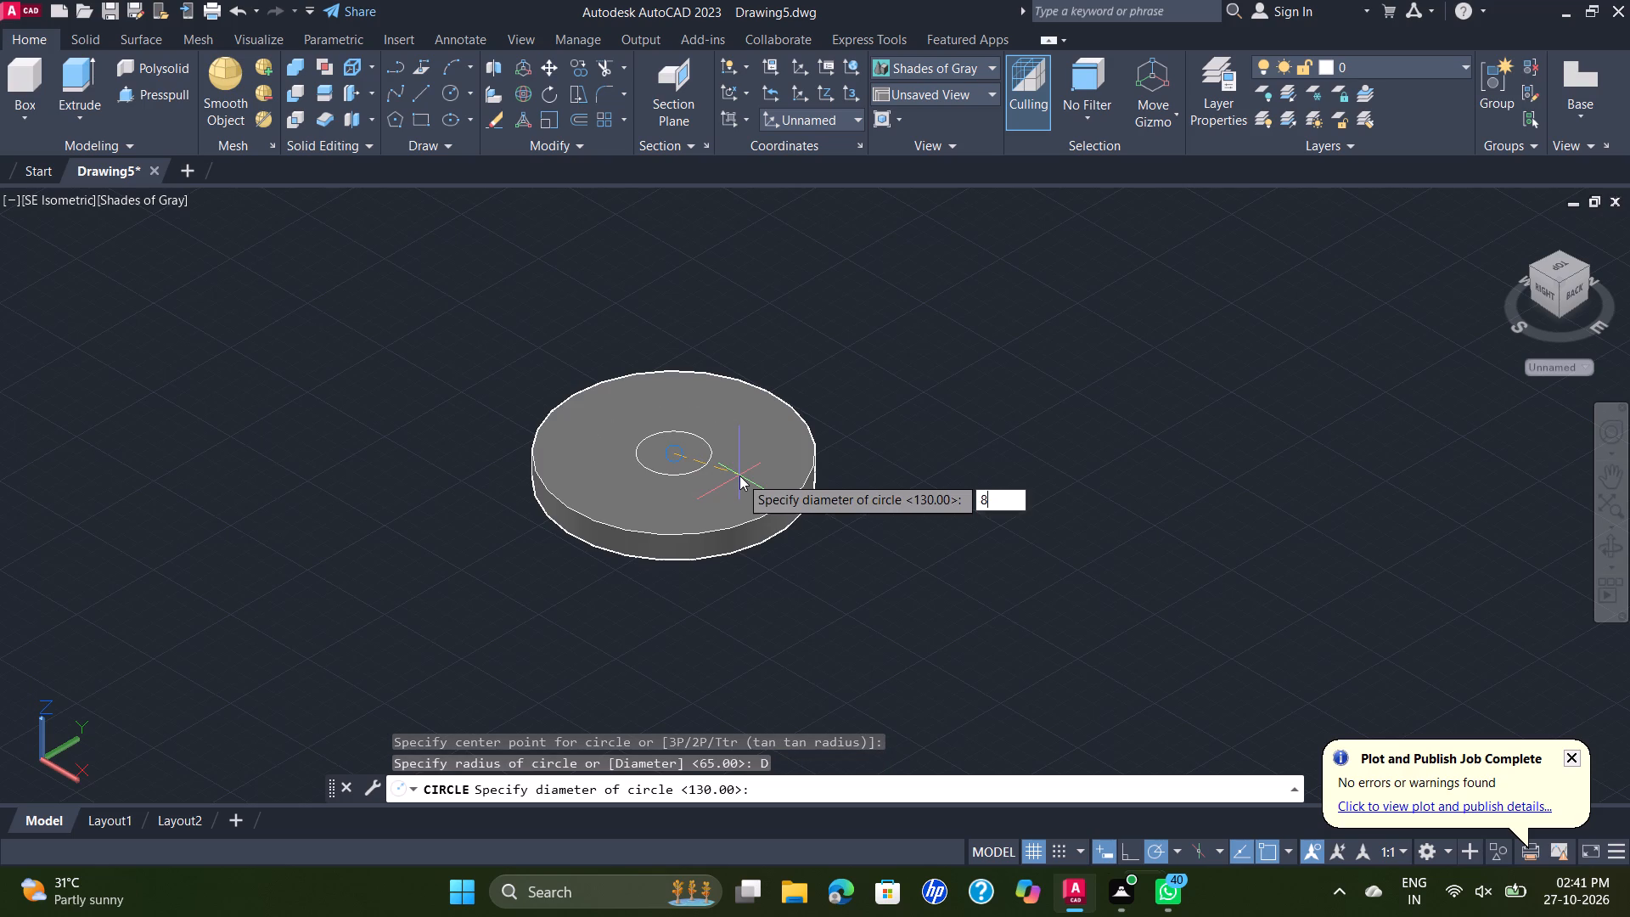
{"action": "key", "text": "0"}
{"action": "key", "text": "Return"}
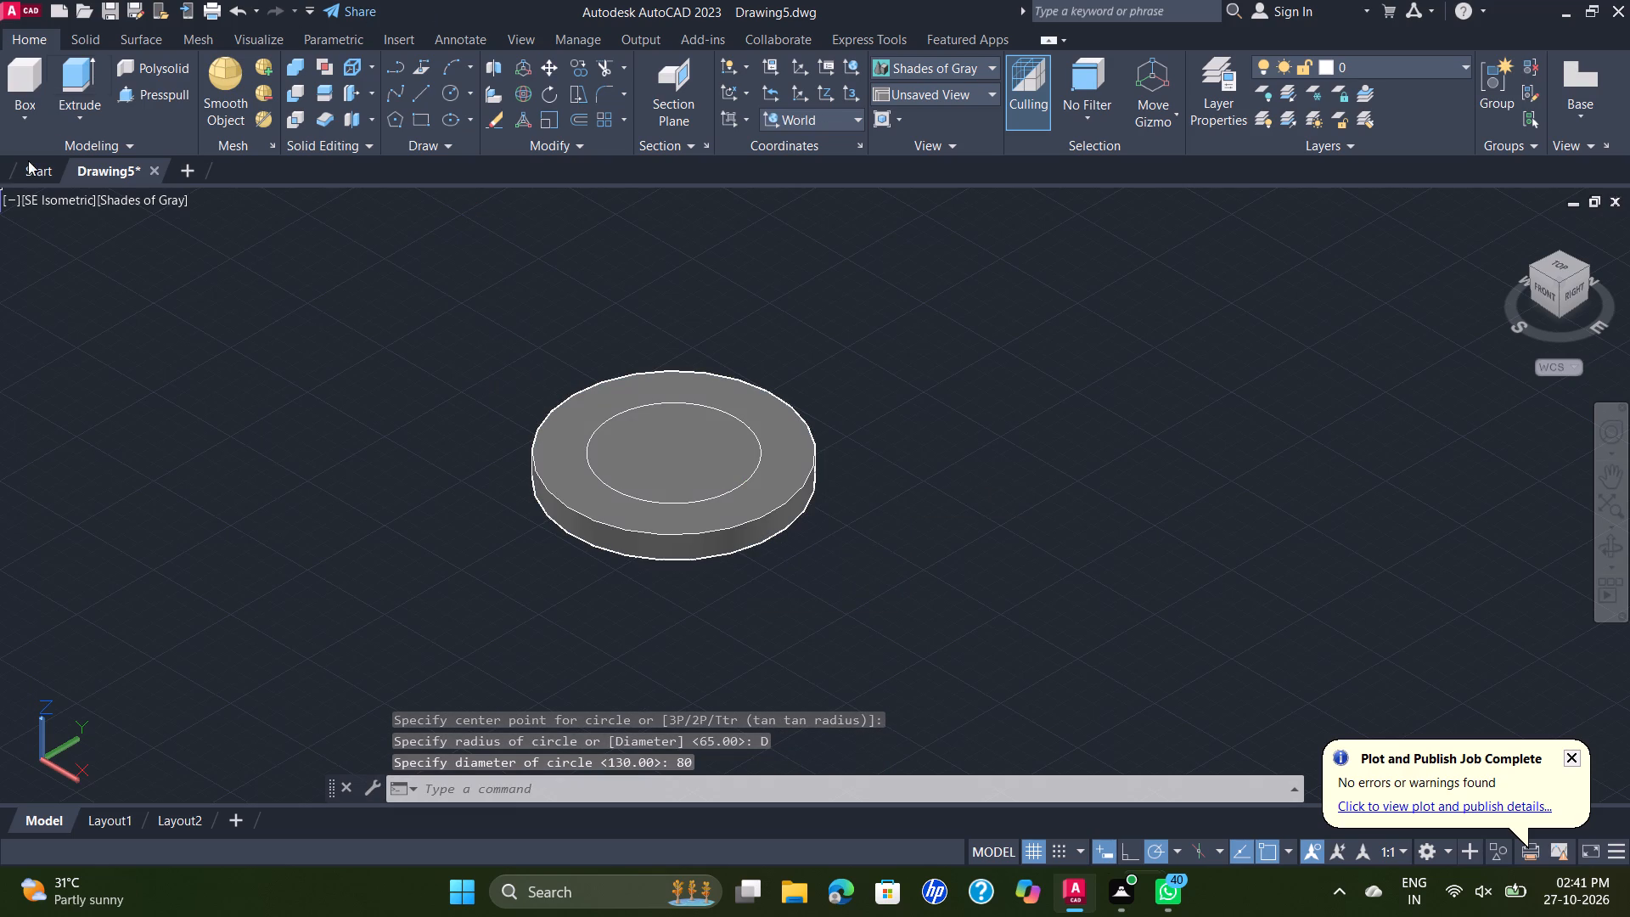
Presspull the 80-diameter circle on the disc upward by 135 to form a cylindrical shaft.
{"action": "left_click", "coordinate": [181, 88]}
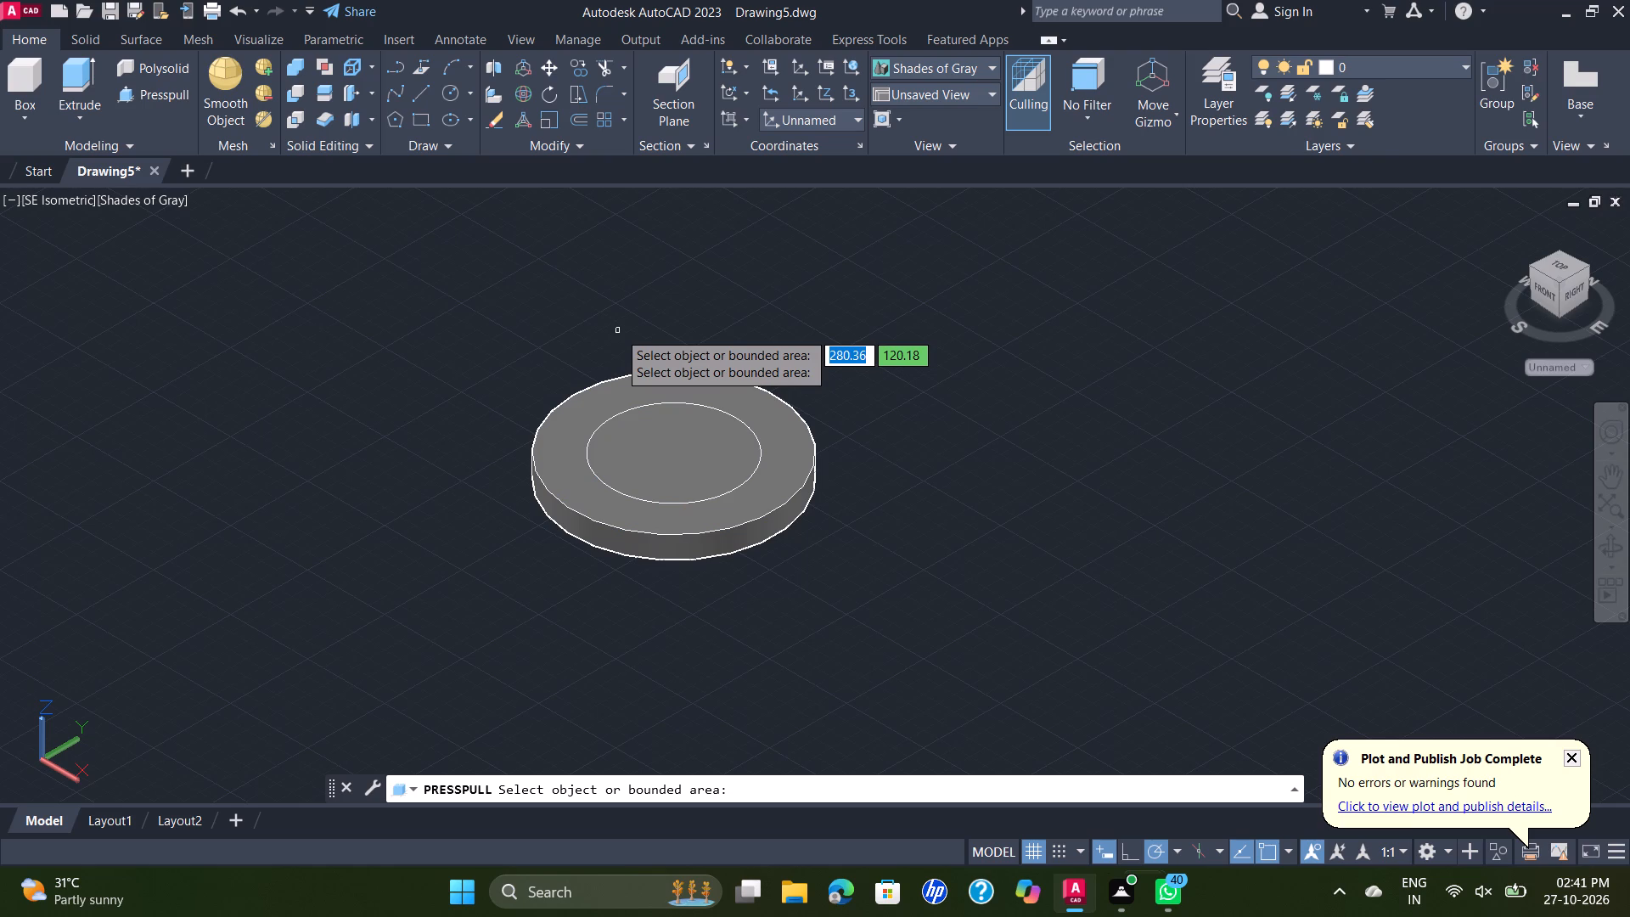
{"action": "left_click", "coordinate": [716, 493]}
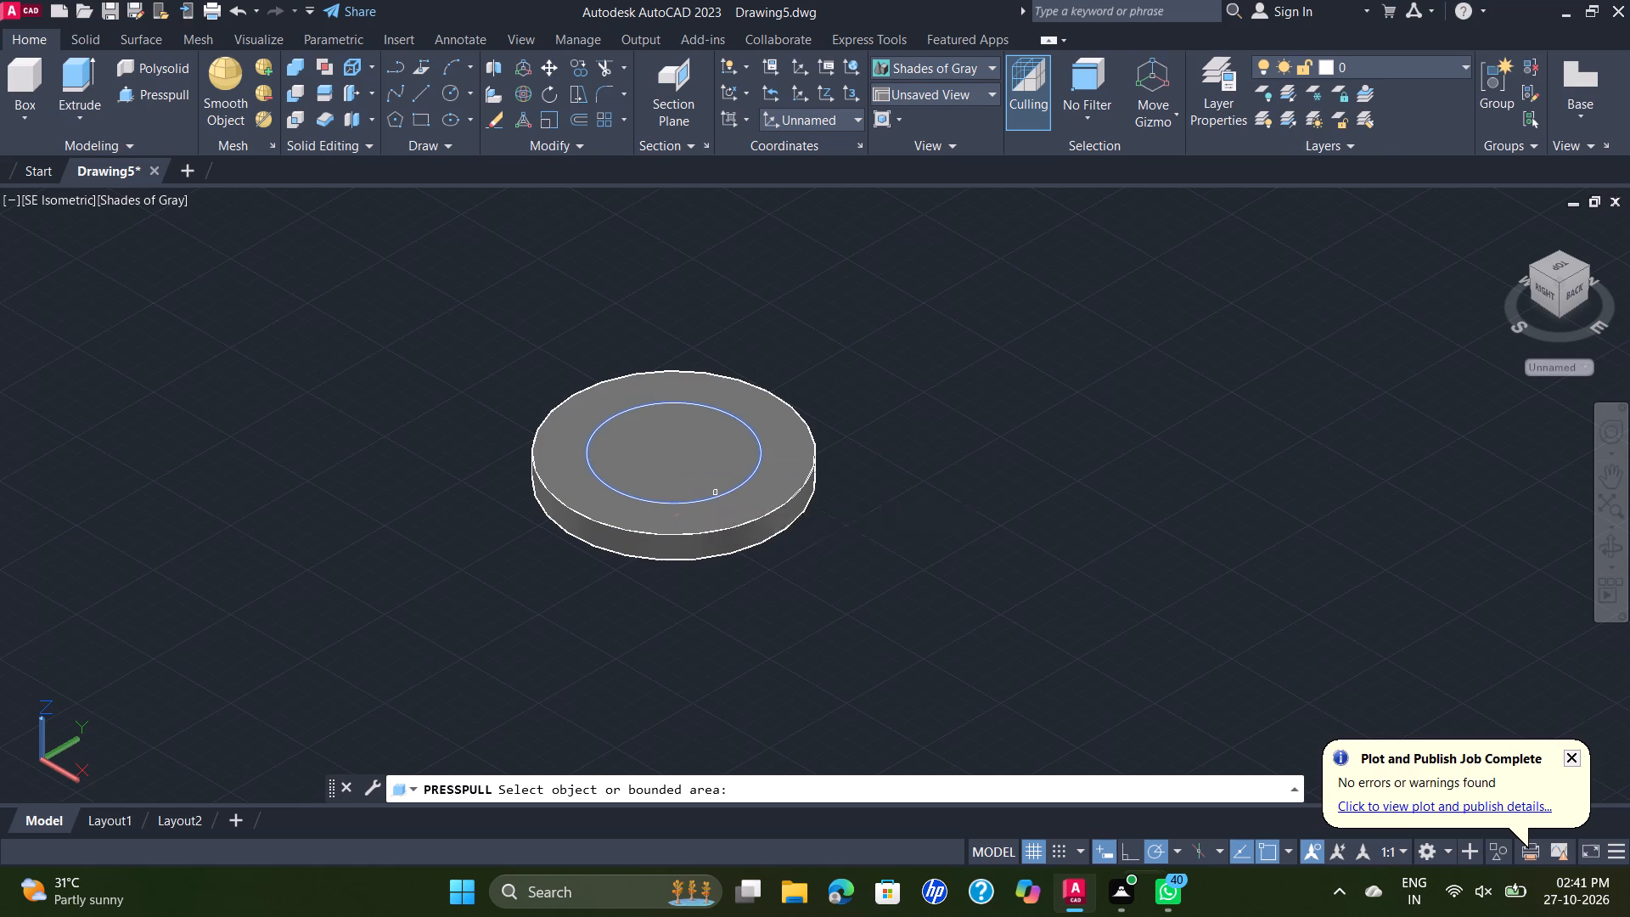
{"action": "type", "text": "13"}
{"action": "key", "text": "5"}
{"action": "key", "text": "Return"}
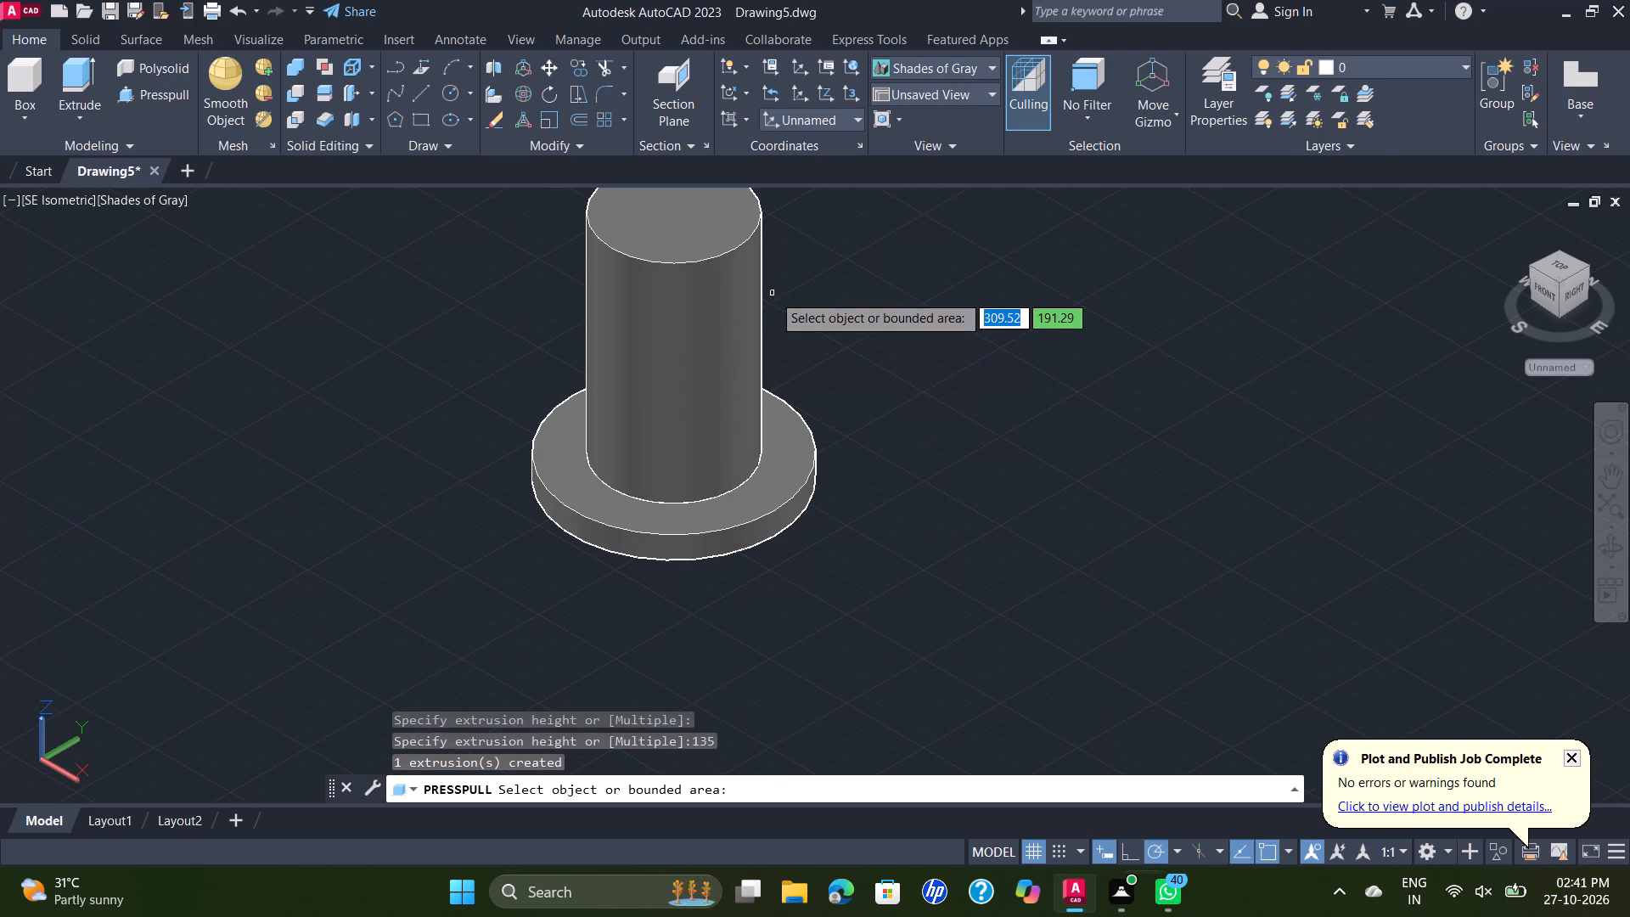
{"action": "scroll", "coordinate": [772, 294], "scroll_direction": "down", "scroll_amount": 1}
{"action": "middle_click_drag", "start_coordinate": [770, 301], "coordinate": [774, 402]}
{"action": "scroll", "coordinate": [807, 354], "scroll_direction": "up", "scroll_amount": 1}
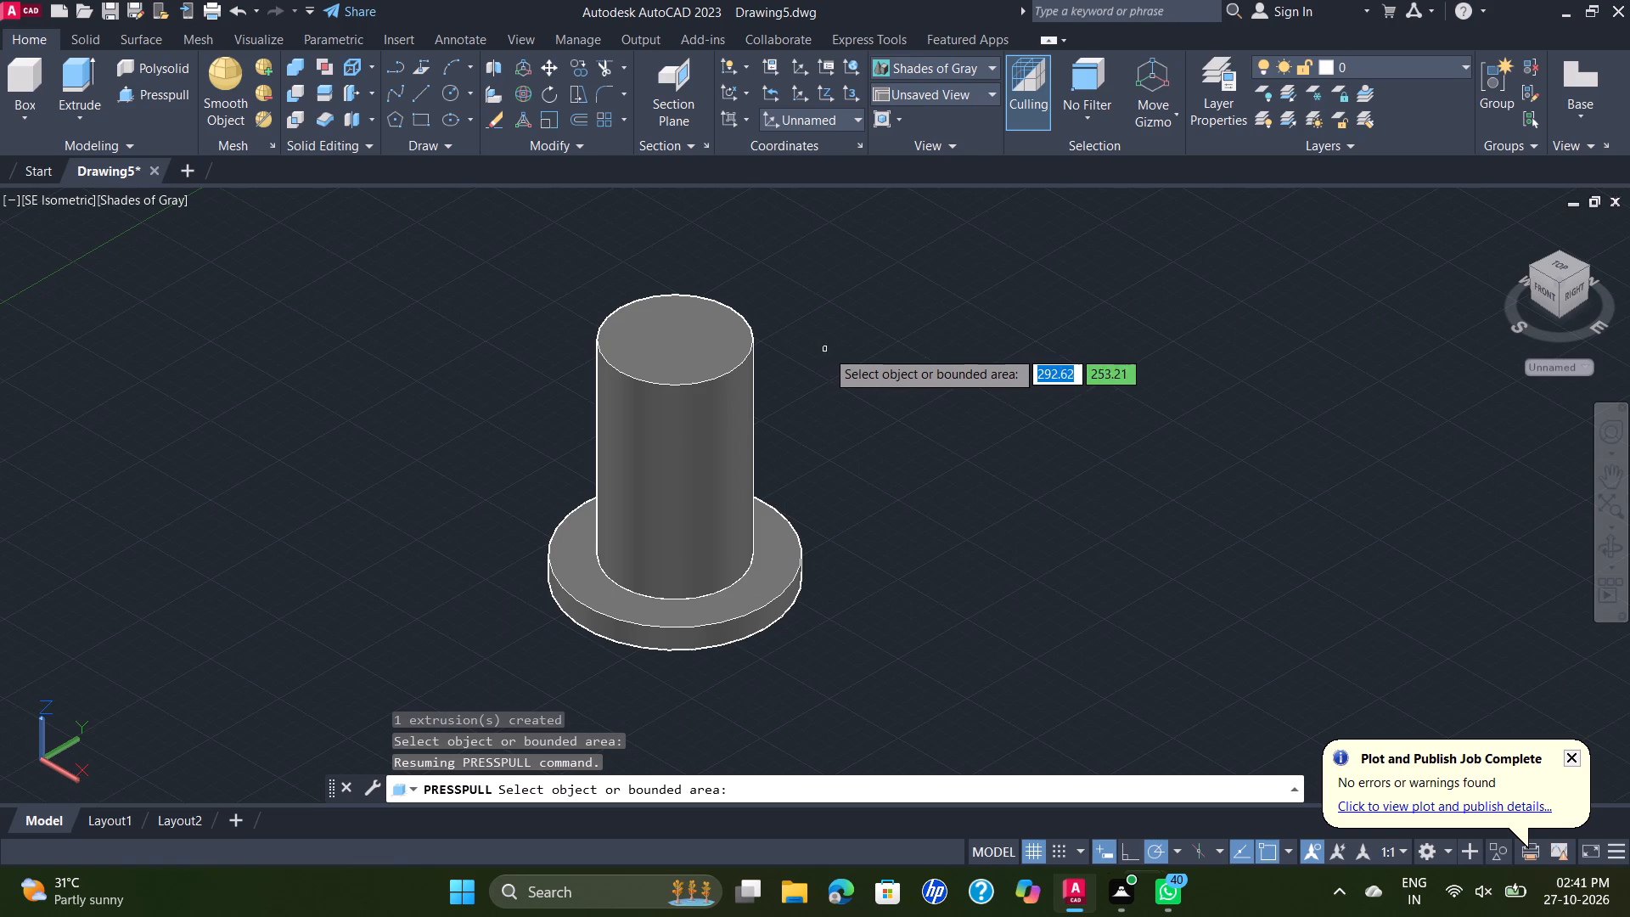
{"action": "key", "text": "Escape"}
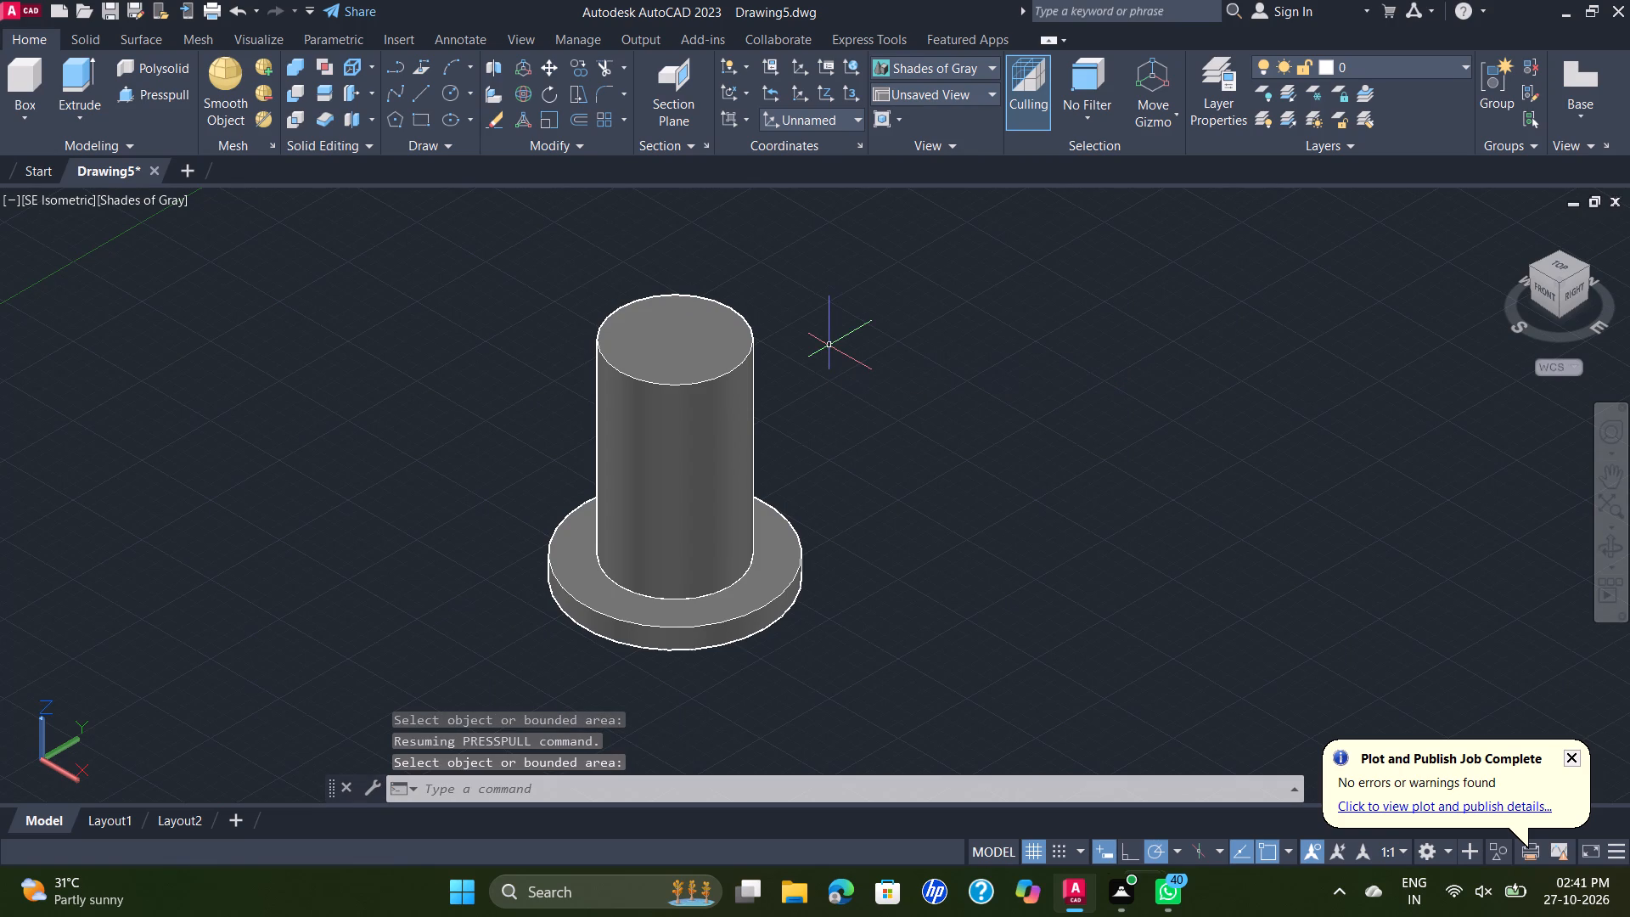
{"action": "left_click", "coordinate": [797, 581]}
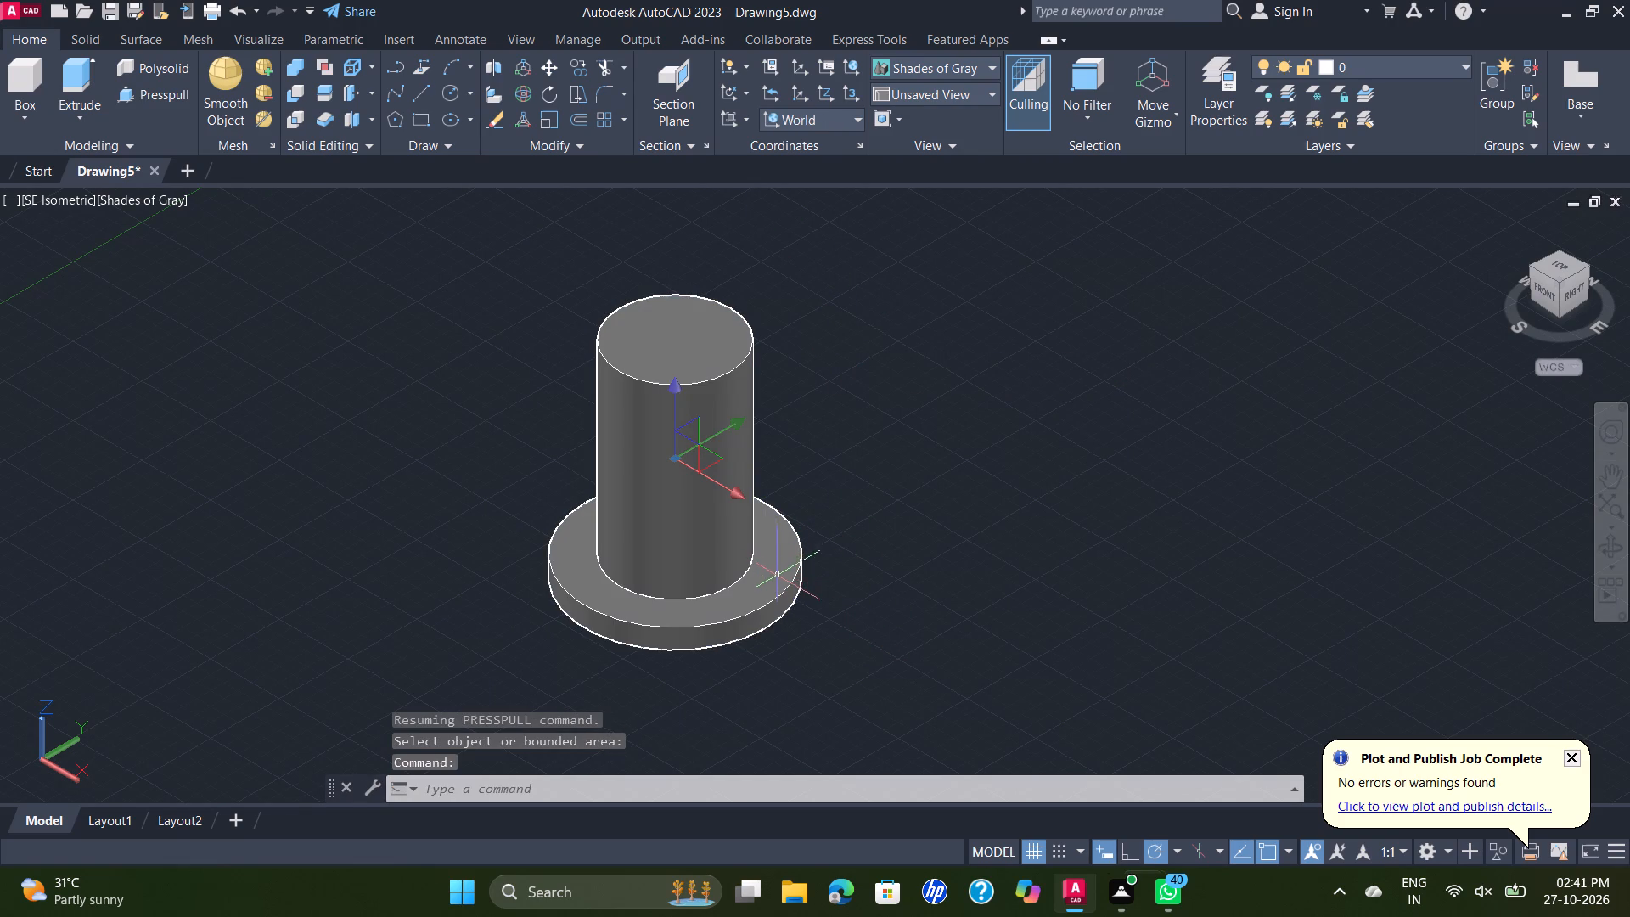
{"action": "key", "text": "Escape"}
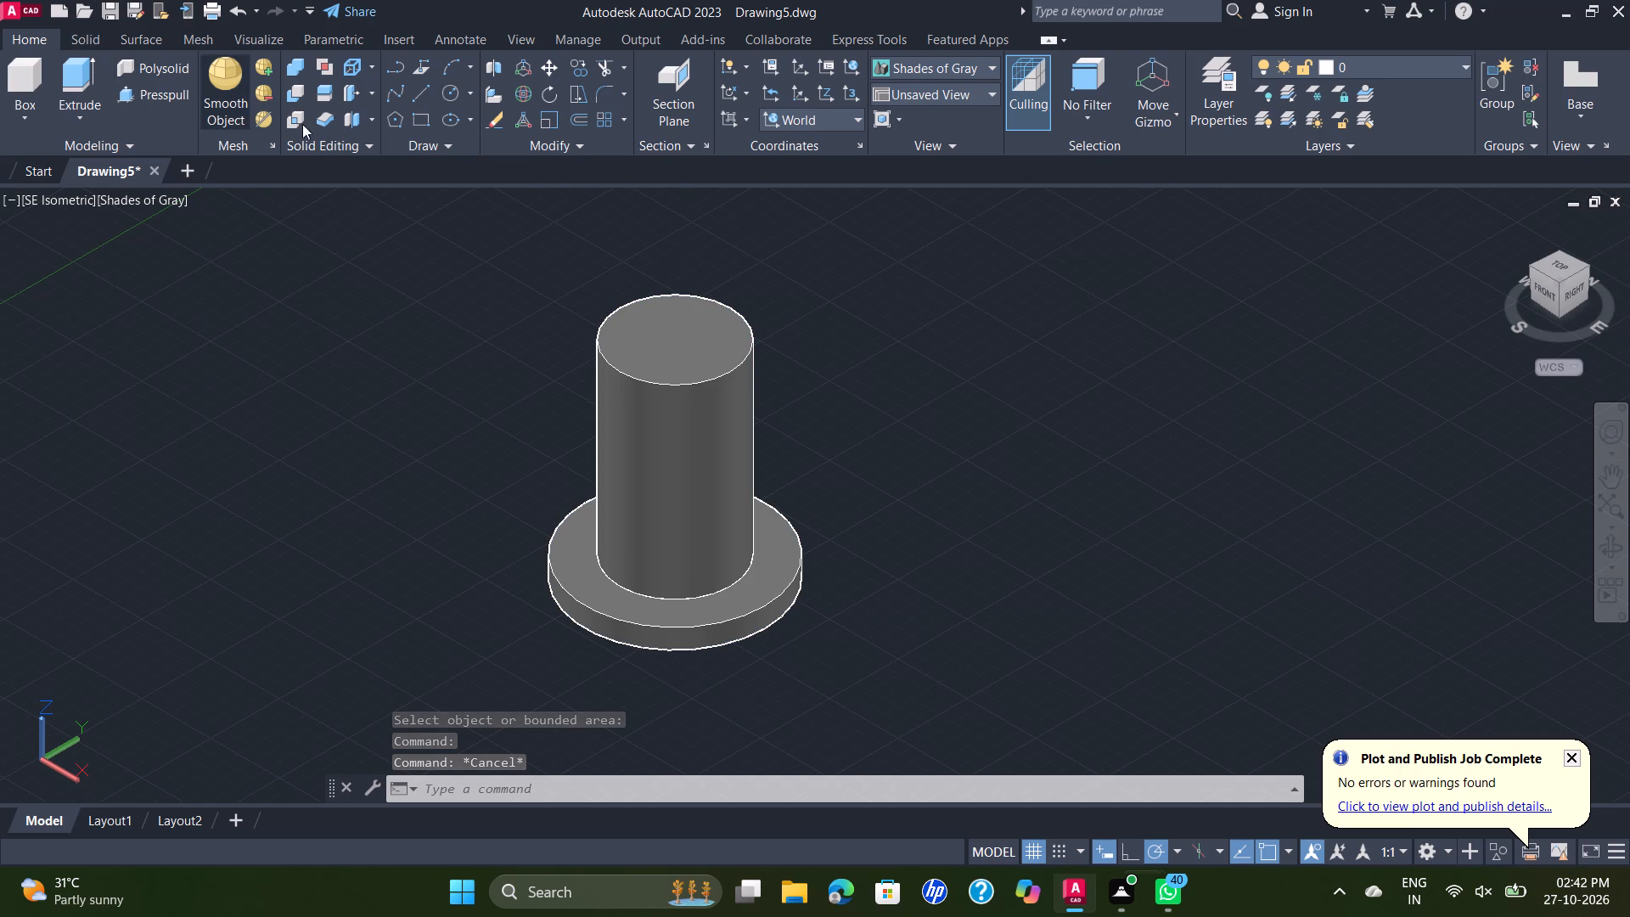
Draw a separate circle of diameter 130 in the empty space beside the cylinder.
{"action": "left_click", "coordinate": [448, 93]}
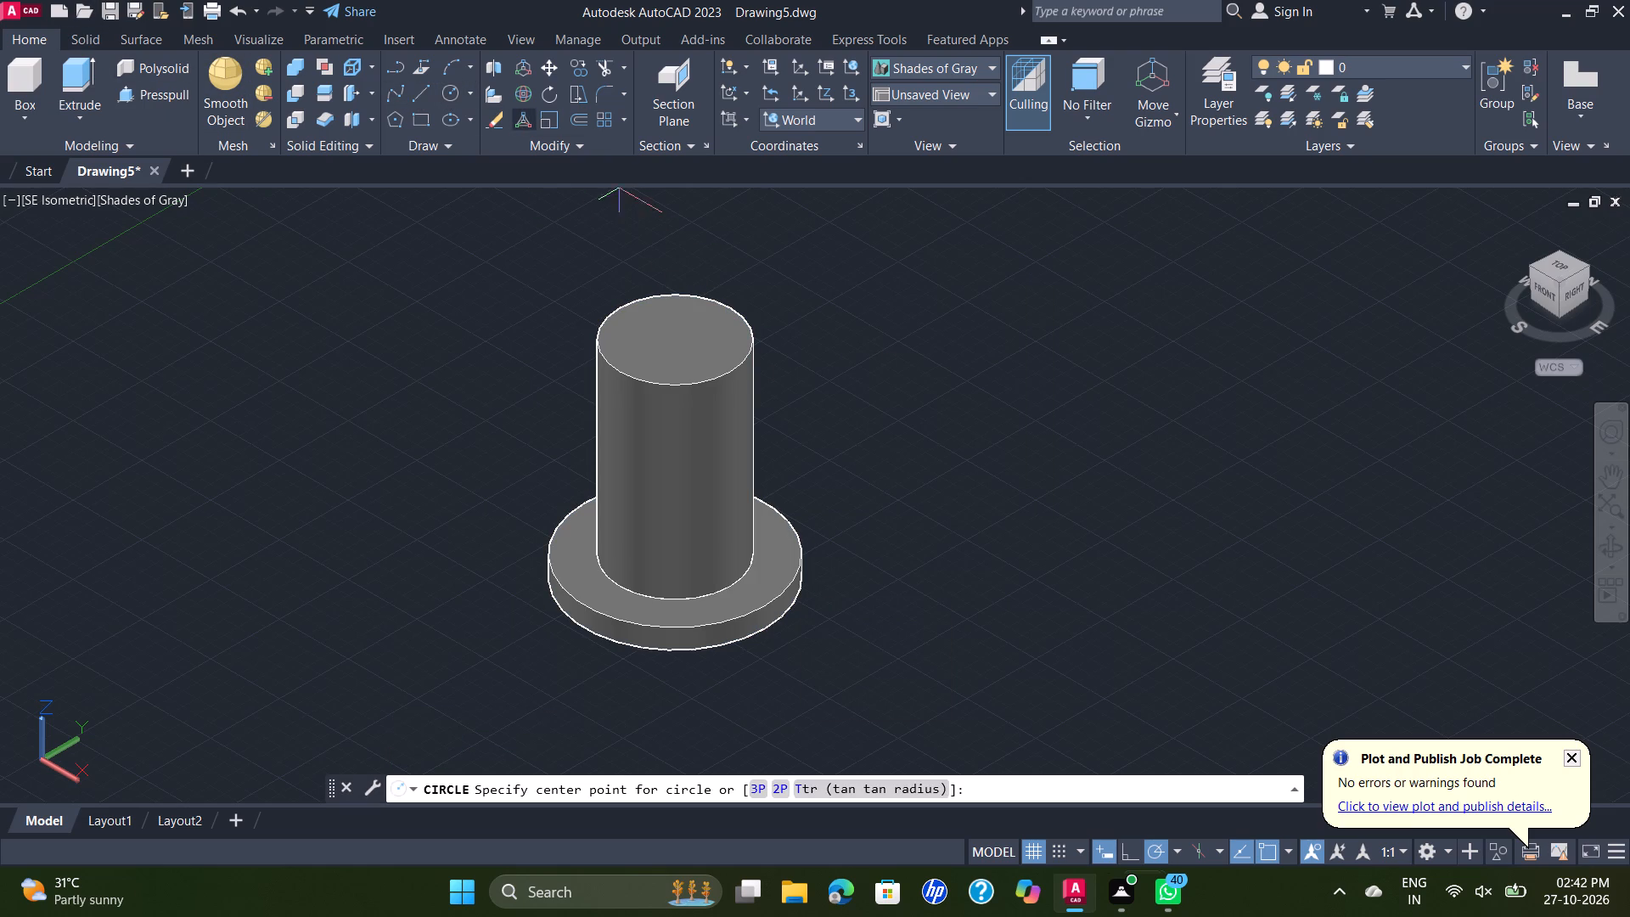
{"action": "left_click", "coordinate": [936, 405]}
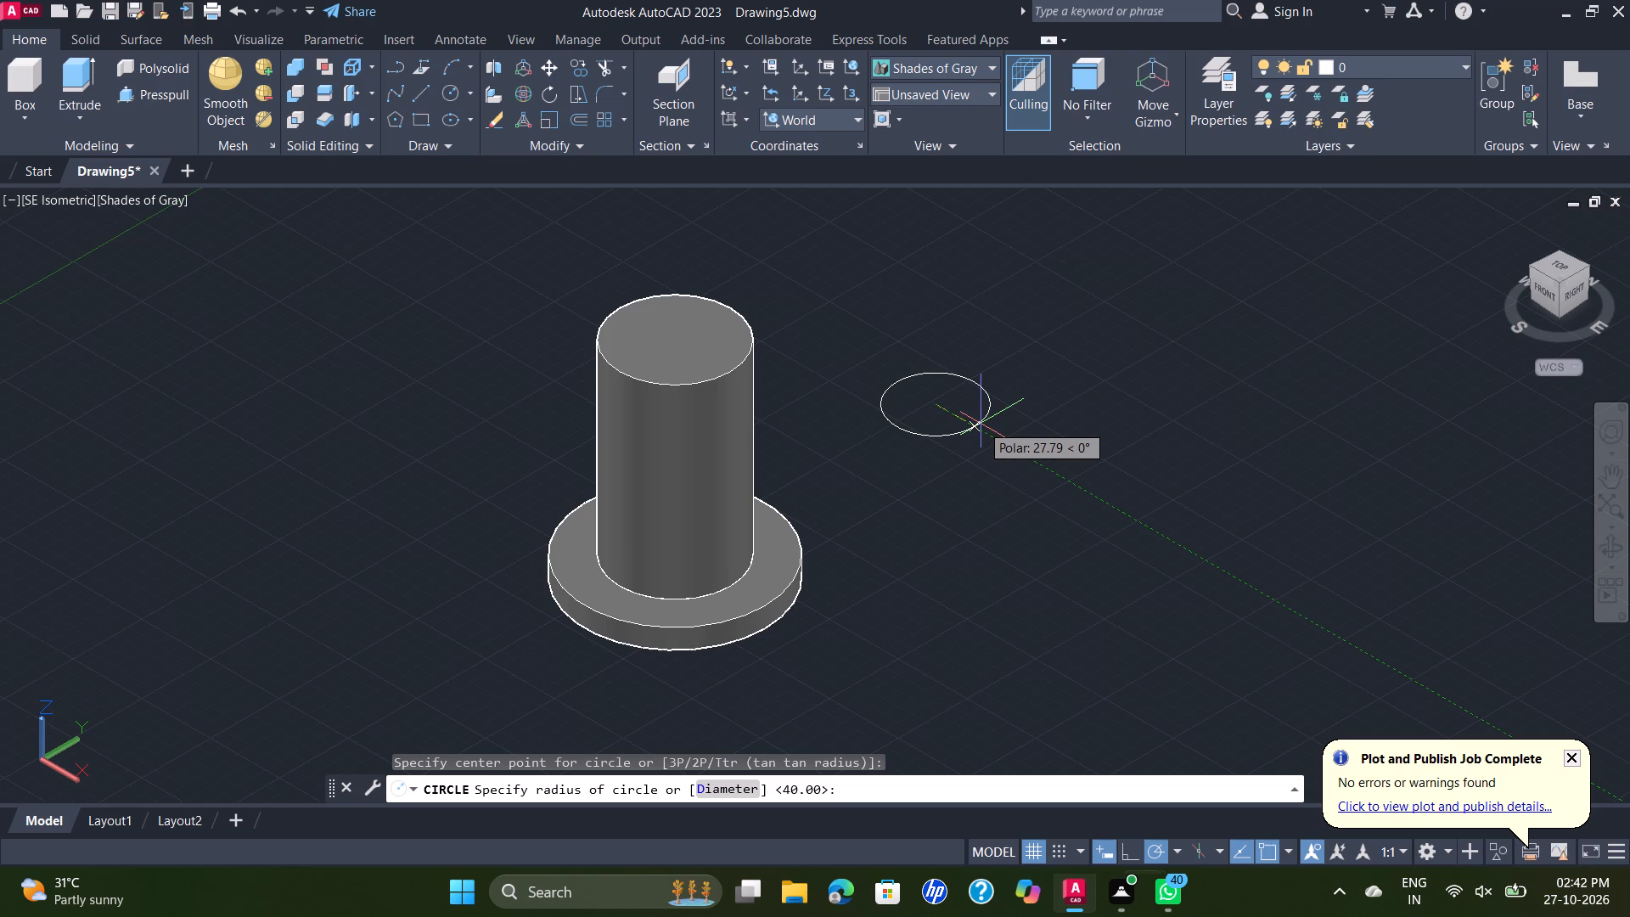
{"action": "key", "text": "d"}
{"action": "key", "text": "Return"}
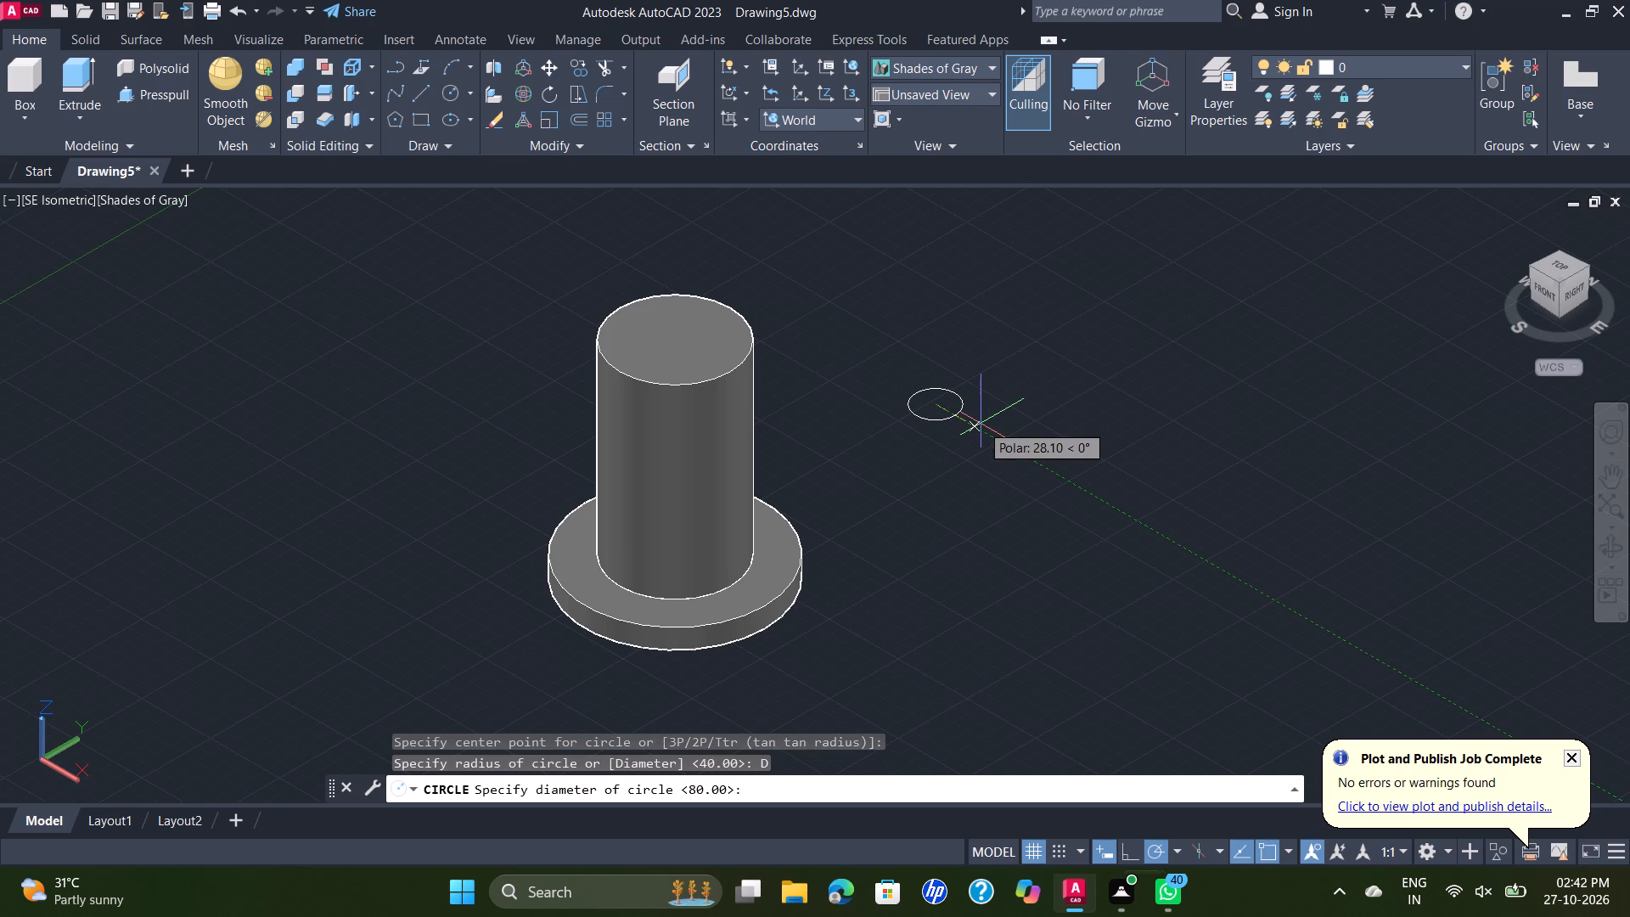
{"action": "type", "text": "130"}
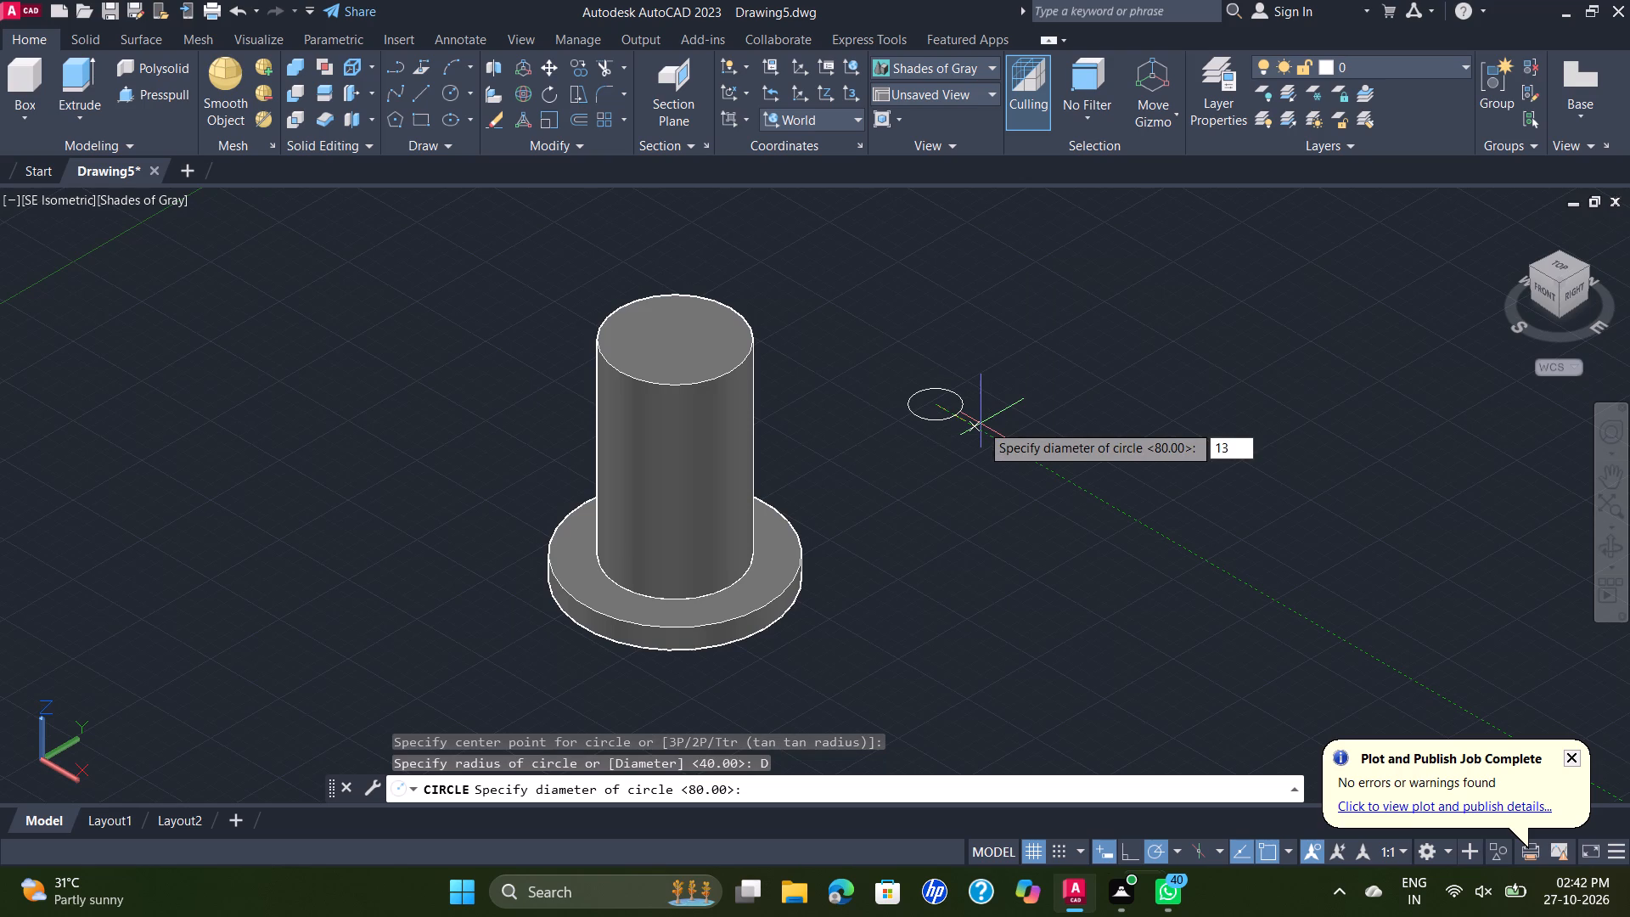
{"action": "key", "text": "Return"}
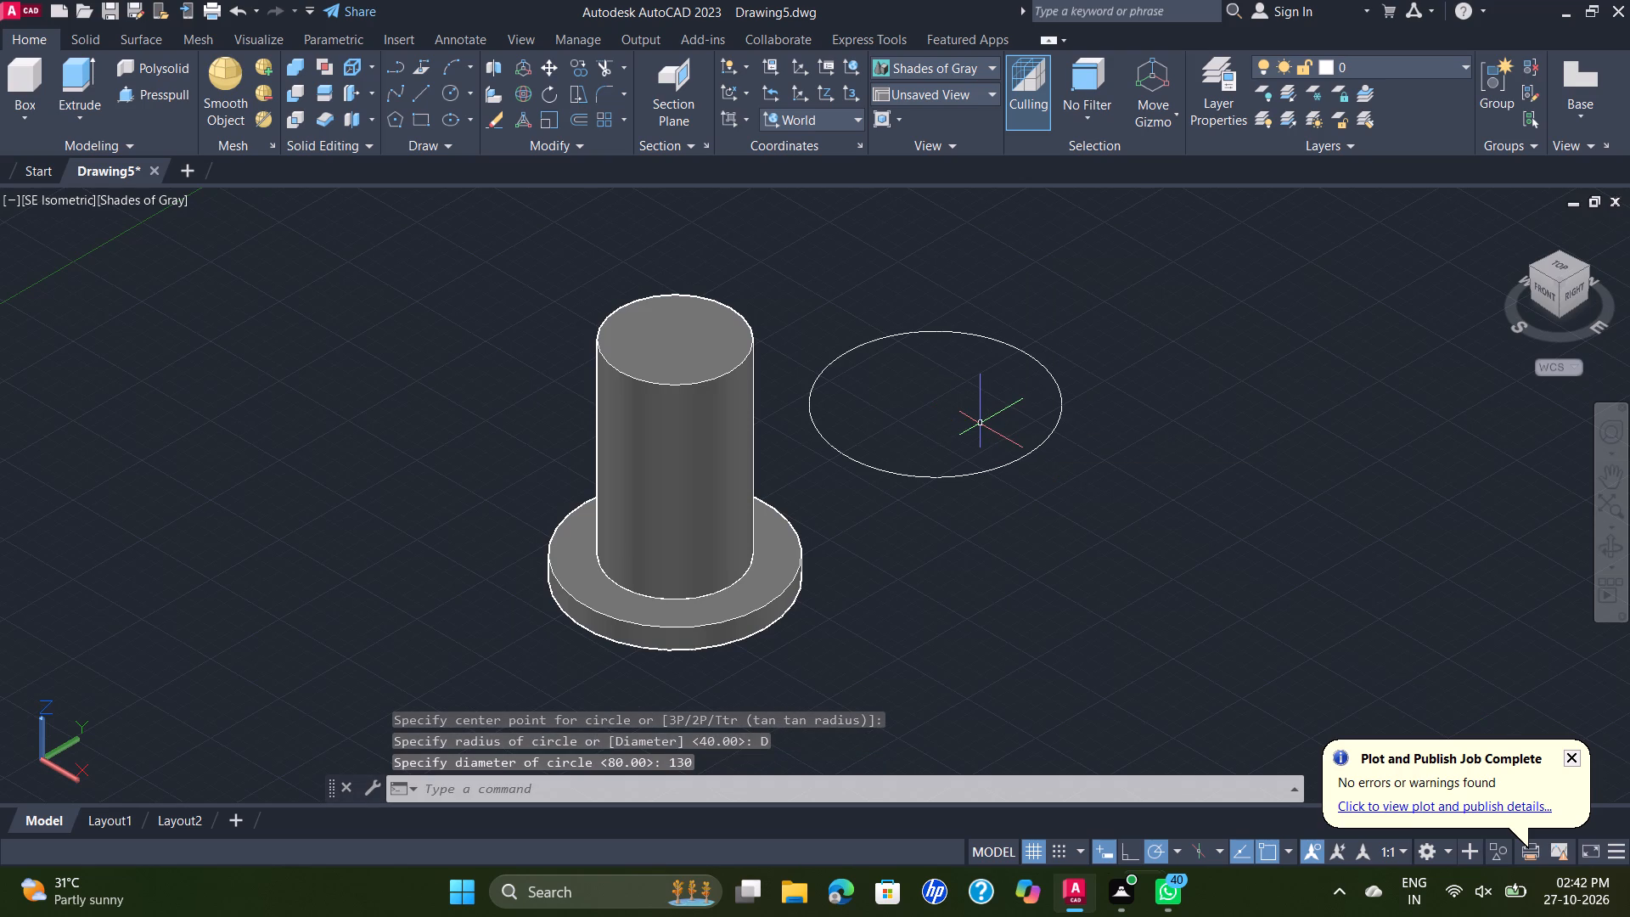
Move the separate 130-diameter circle by its centre onto the centre of the cylinder's top face.
{"action": "left_click", "coordinate": [1007, 346]}
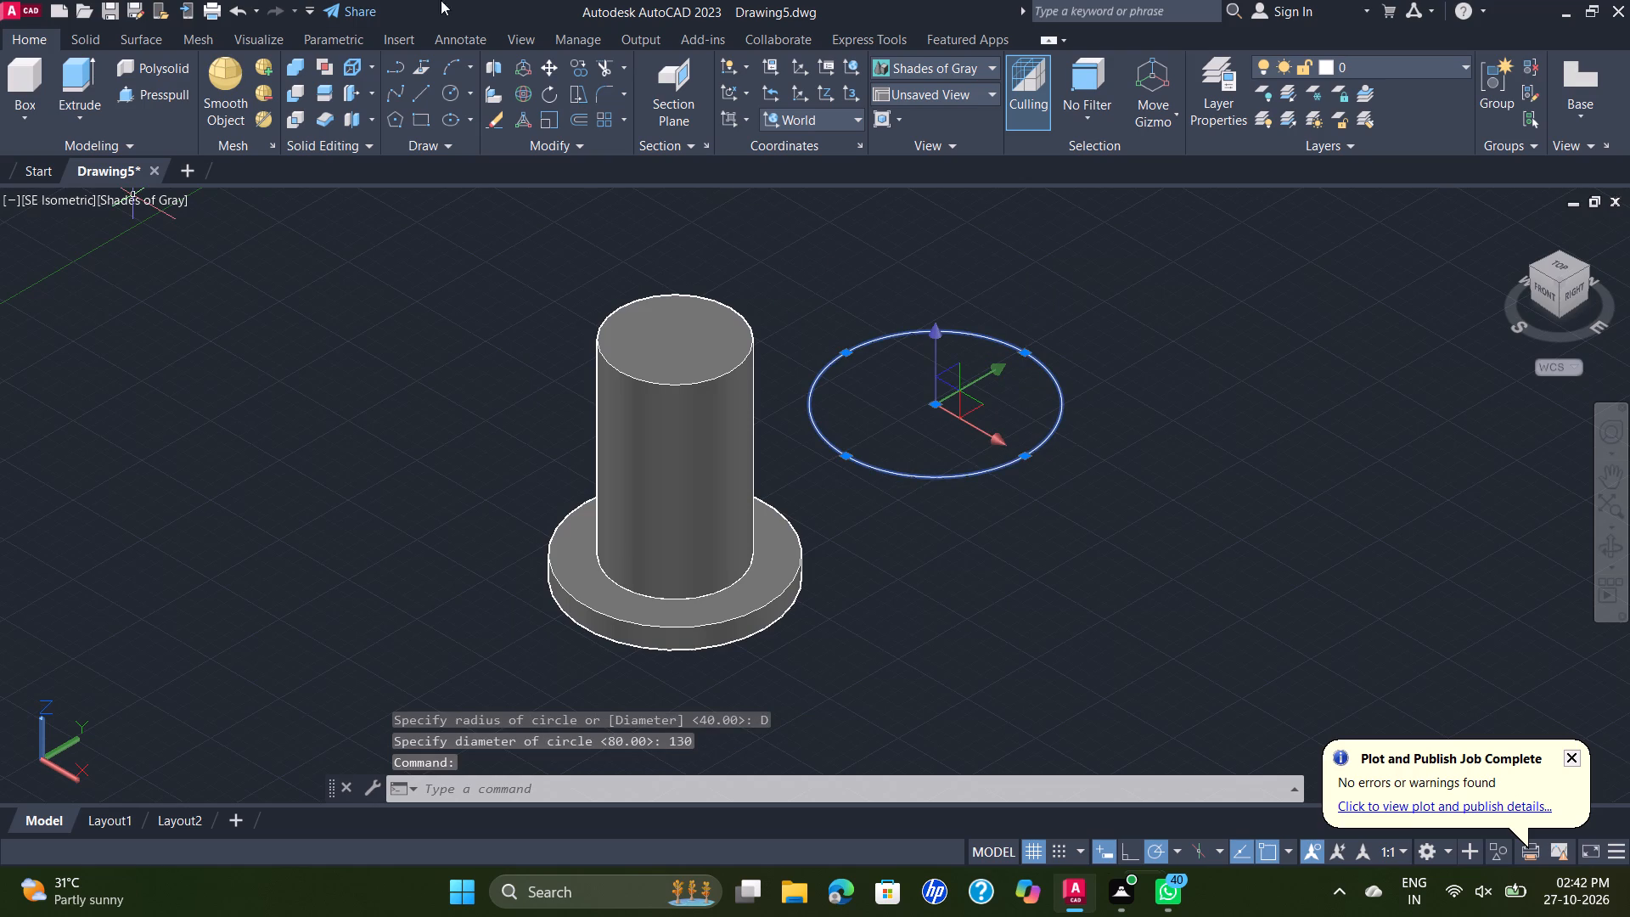
{"action": "left_click", "coordinate": [546, 70]}
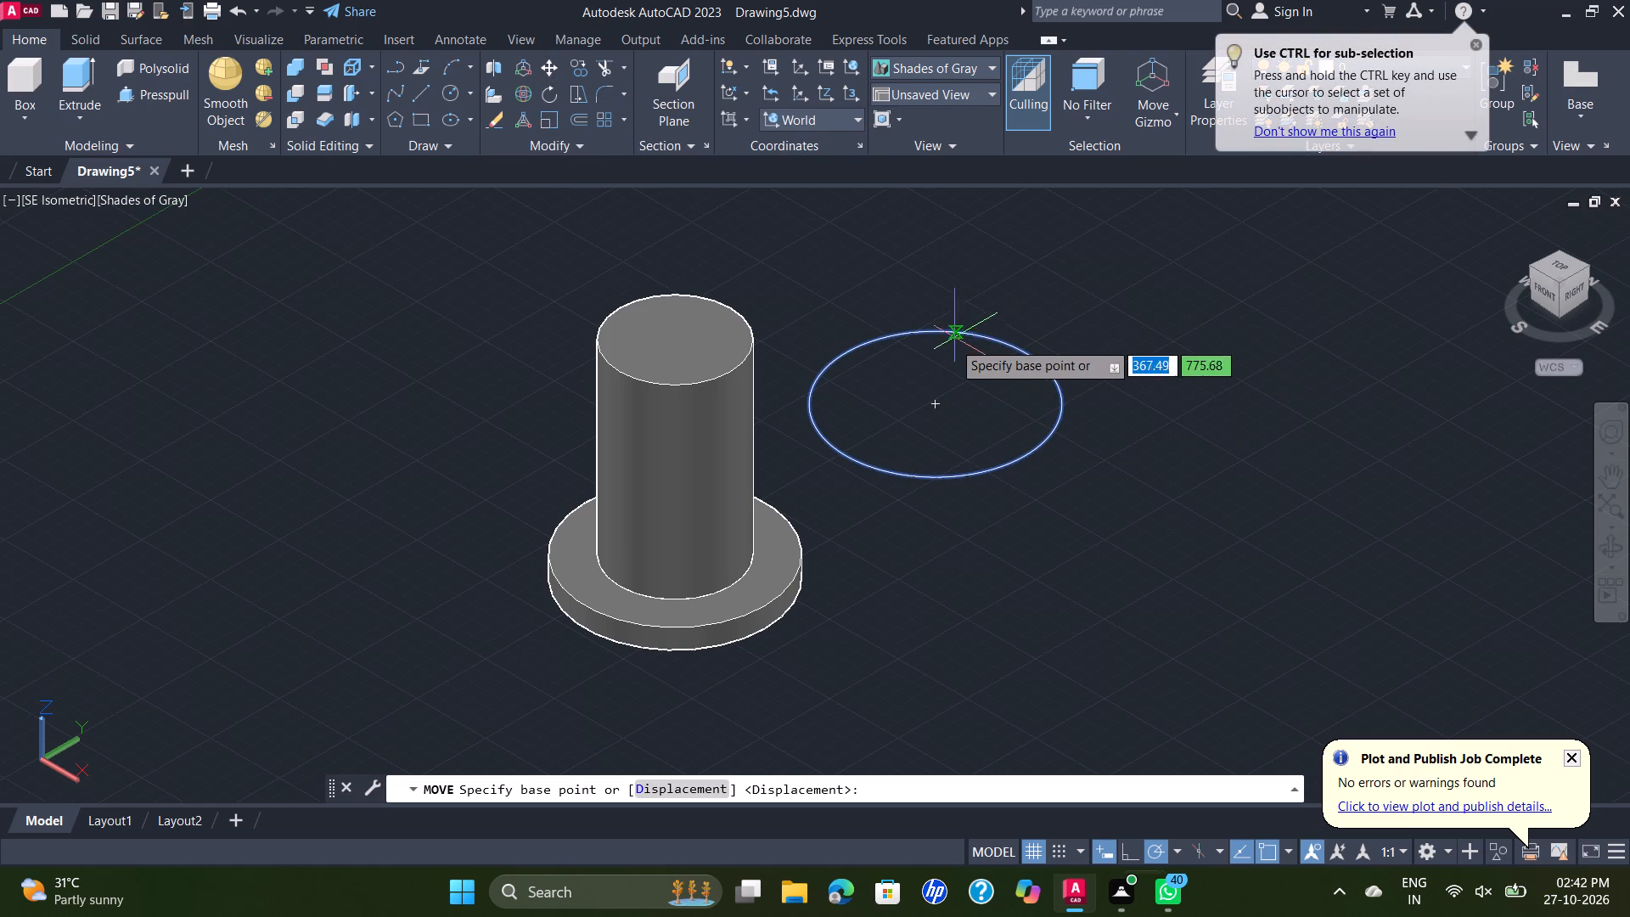
{"action": "left_click", "coordinate": [932, 404]}
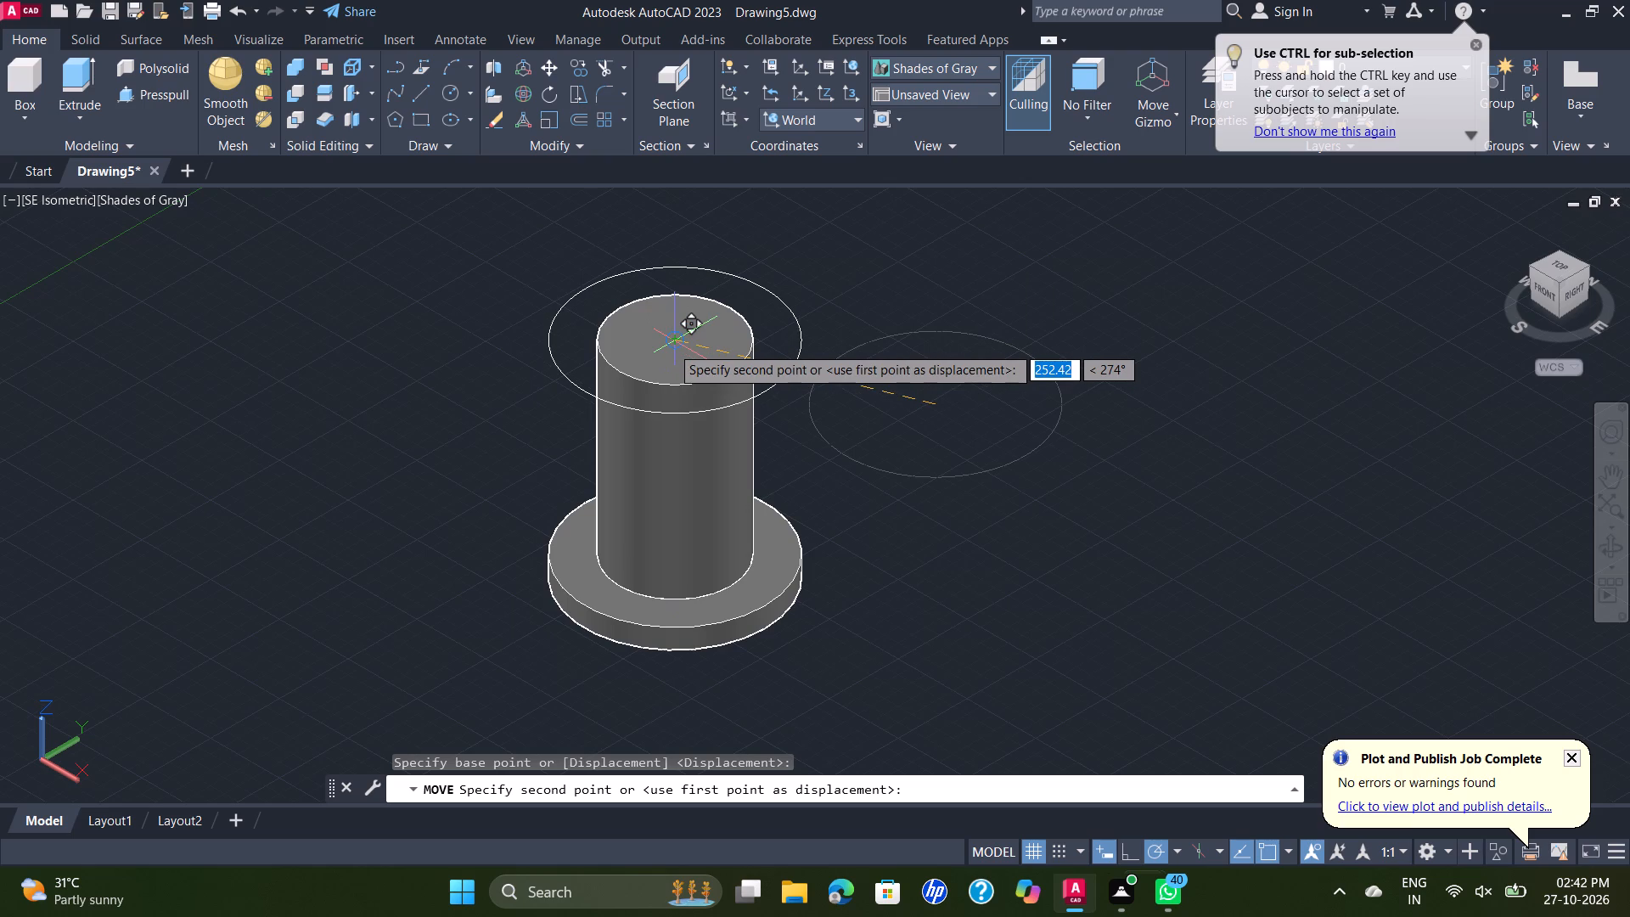
{"action": "left_click", "coordinate": [672, 344]}
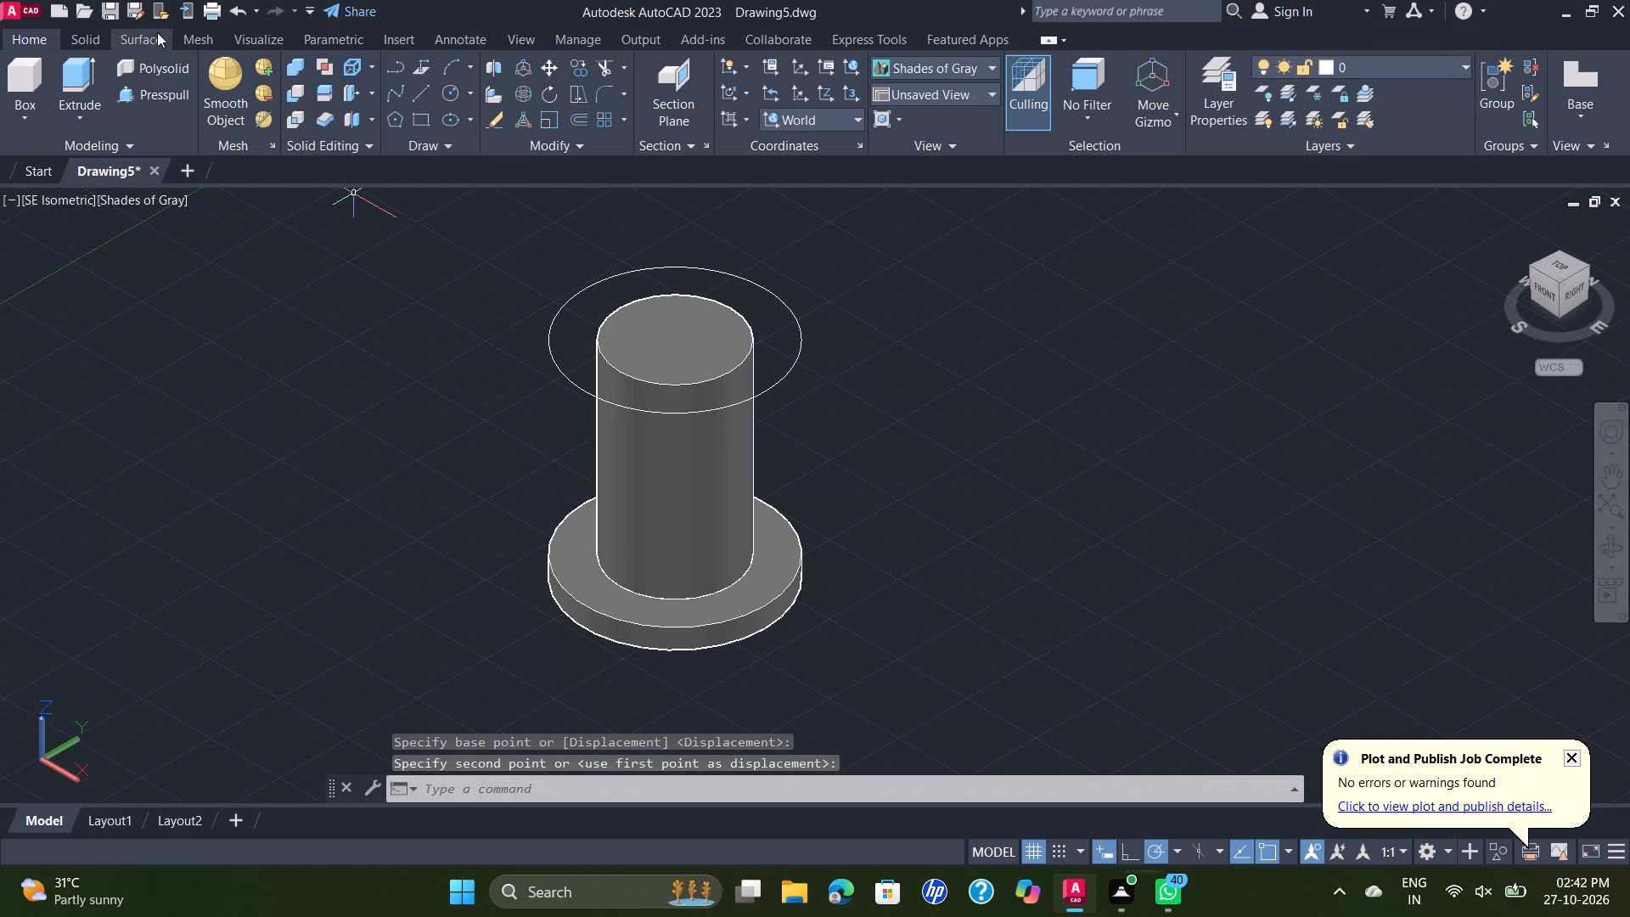
Presspull the 130-diameter circle at the top of the shaft upward by 14 to form the top flange.
{"action": "left_click", "coordinate": [135, 96]}
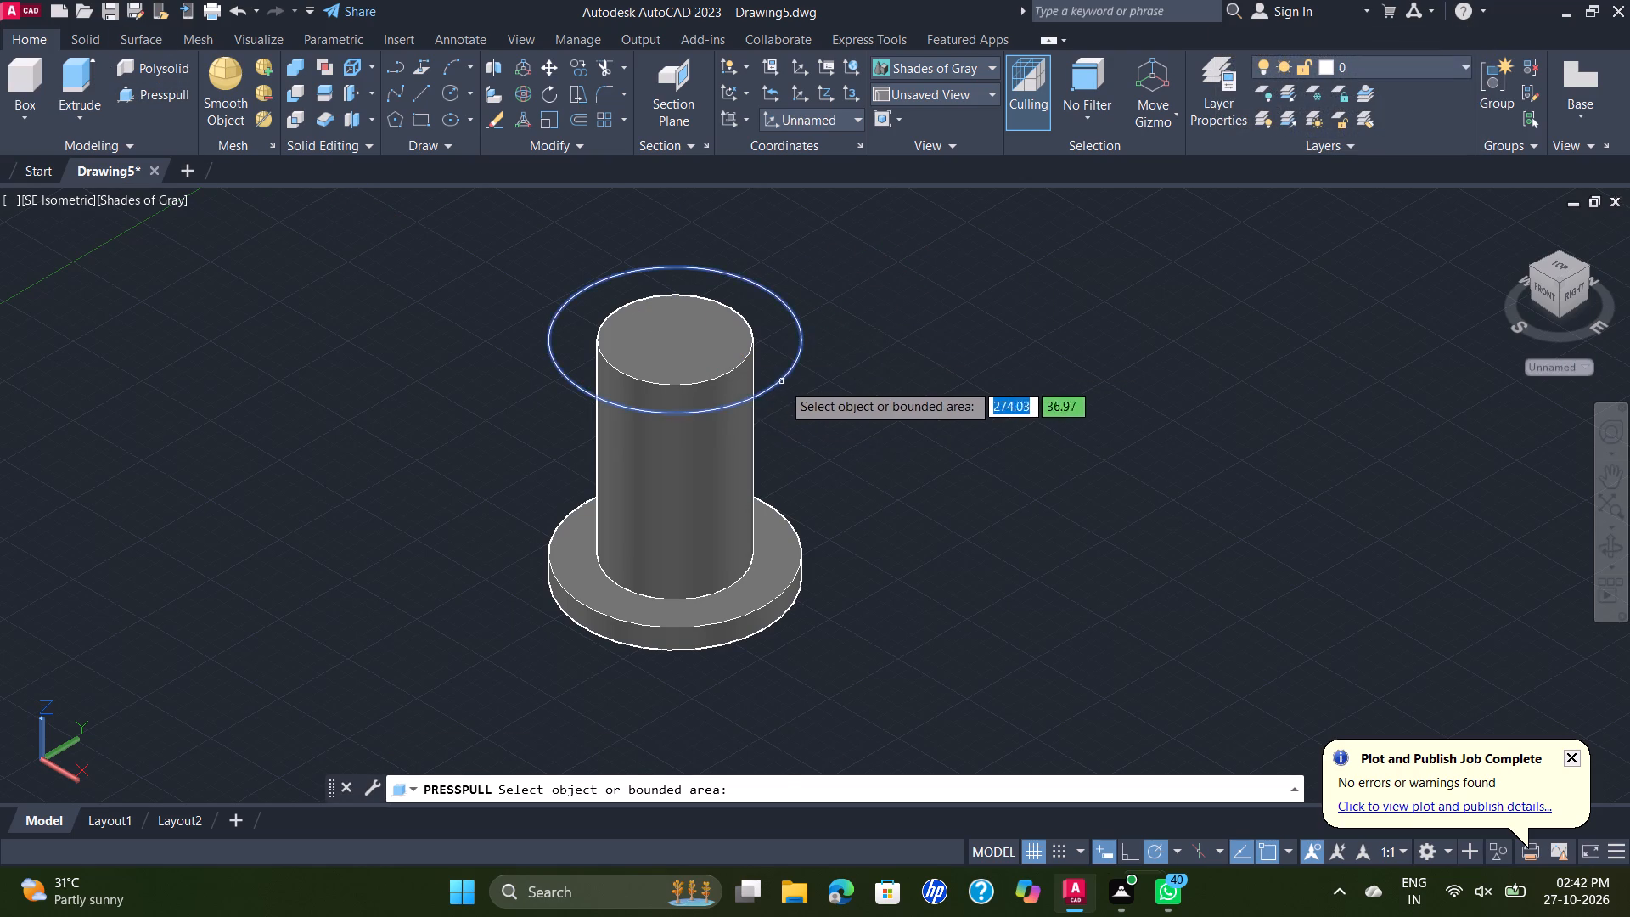
{"action": "left_click", "coordinate": [783, 381]}
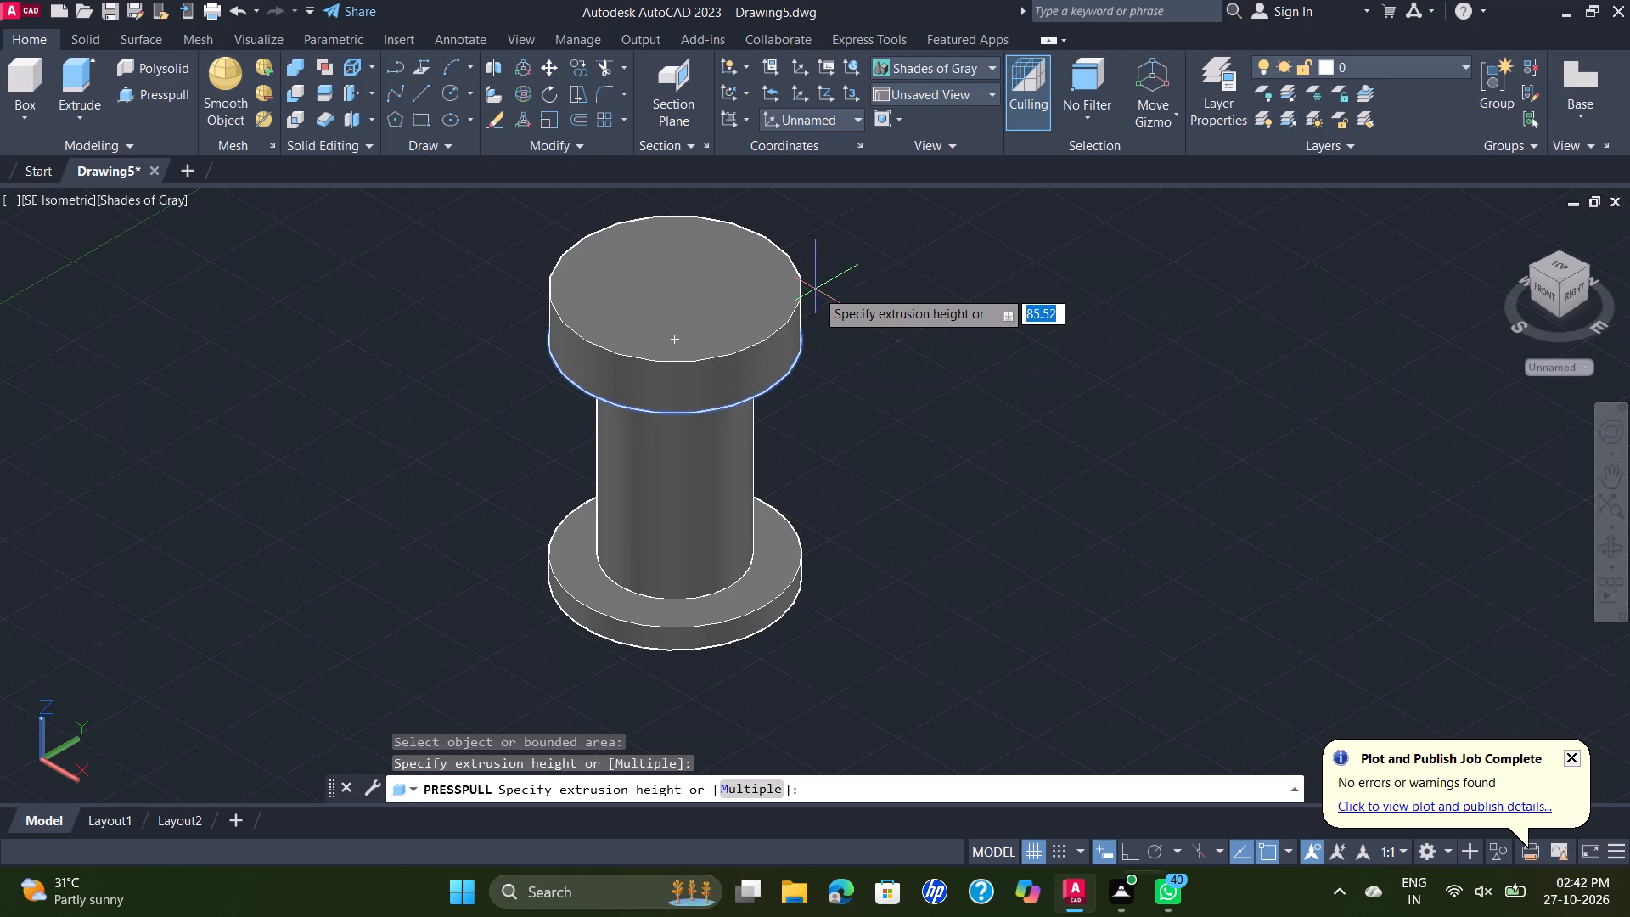
{"action": "type", "text": "14"}
{"action": "key", "text": "Return"}
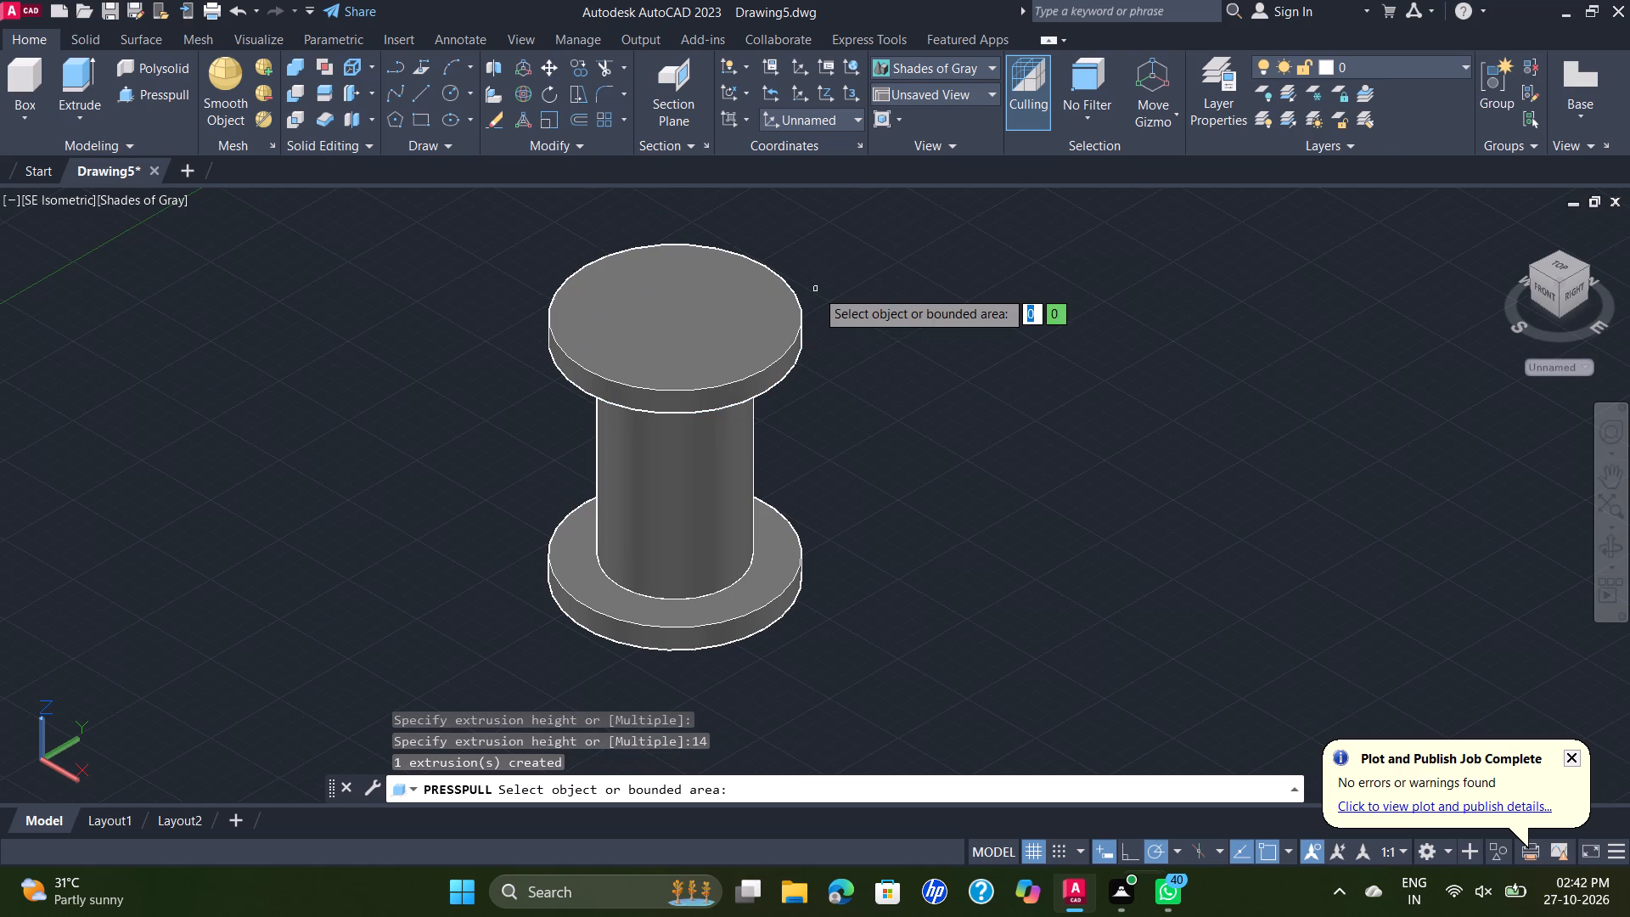
{"action": "key", "text": "Escape"}
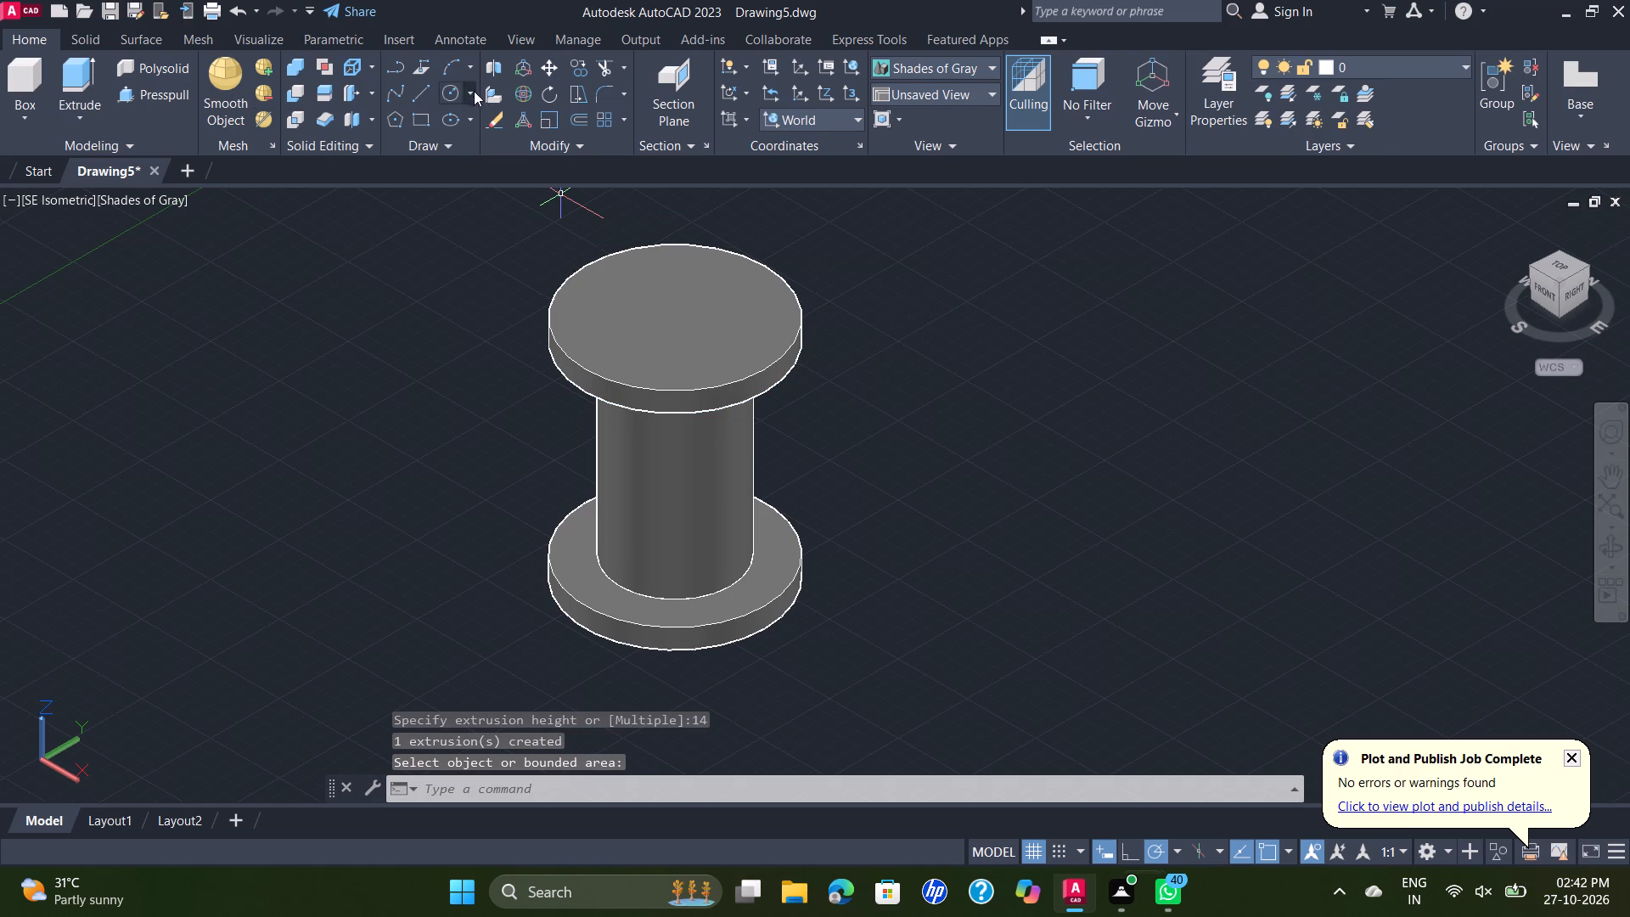
Draw a circle of diameter 60 on the top flange's upper face, centred on the flange.
{"action": "left_click", "coordinate": [450, 88]}
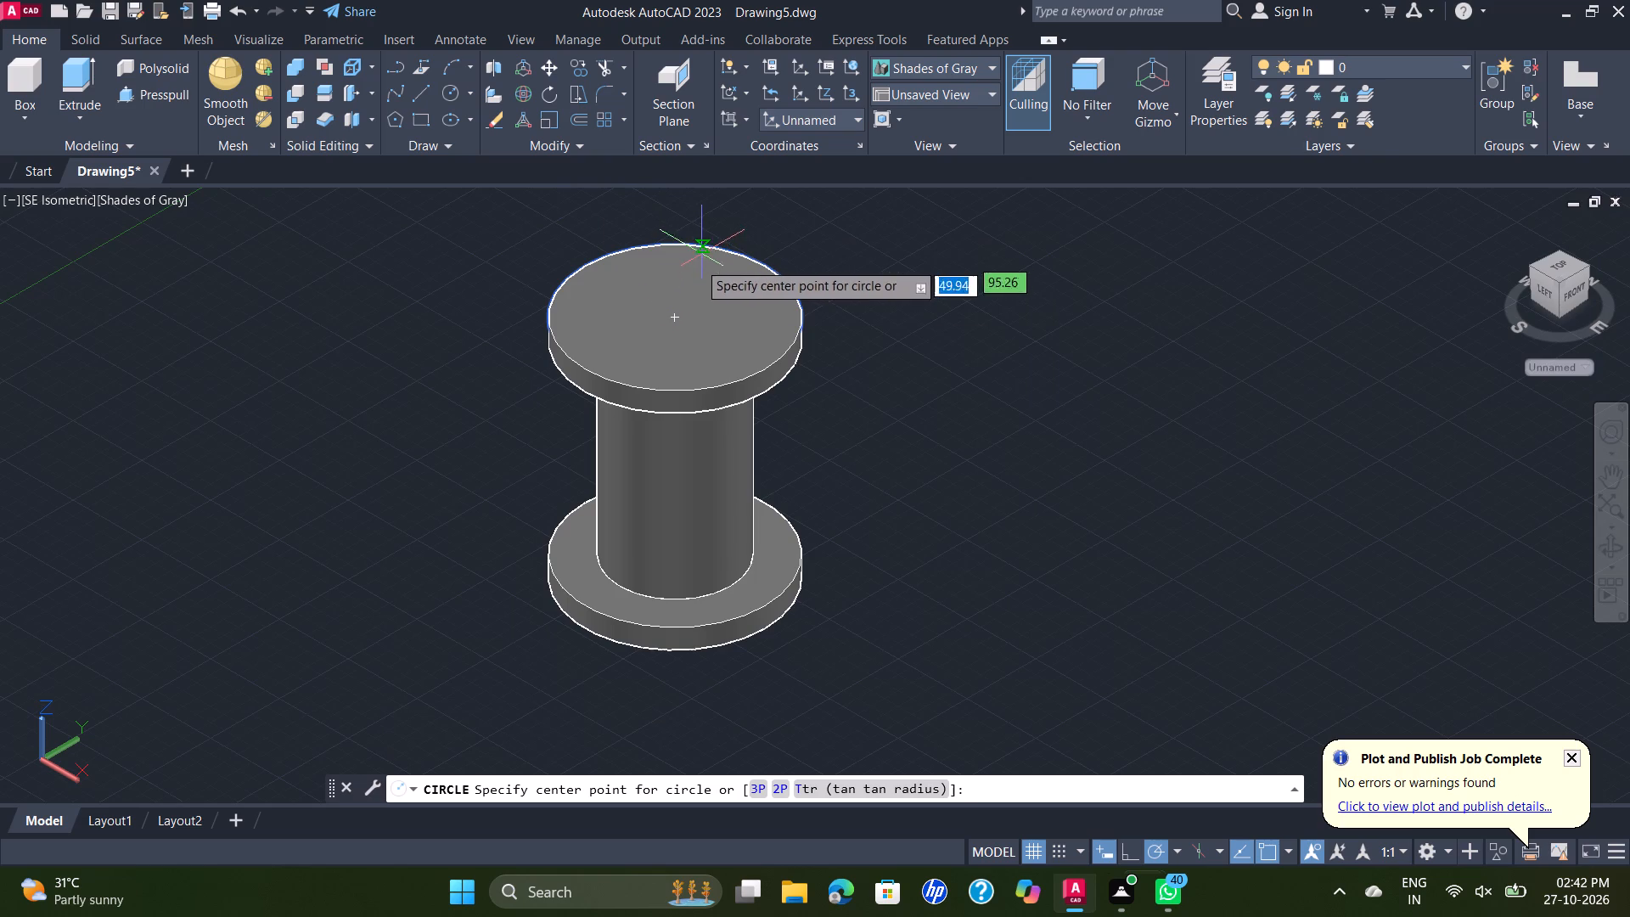
{"action": "left_click", "coordinate": [672, 320]}
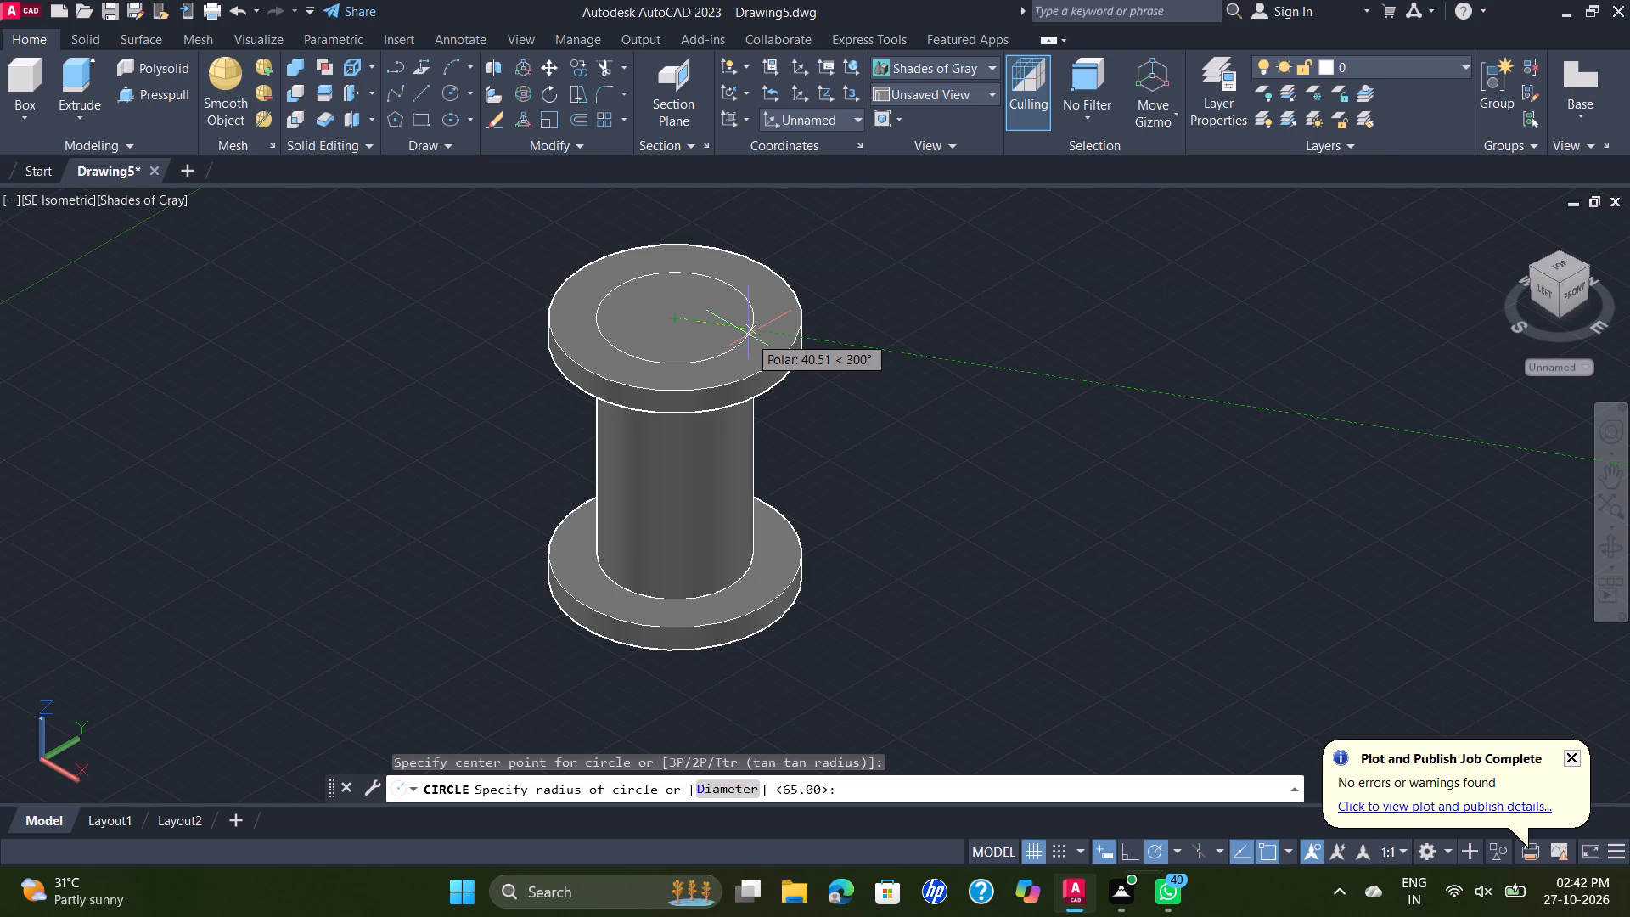
{"action": "key", "text": "d"}
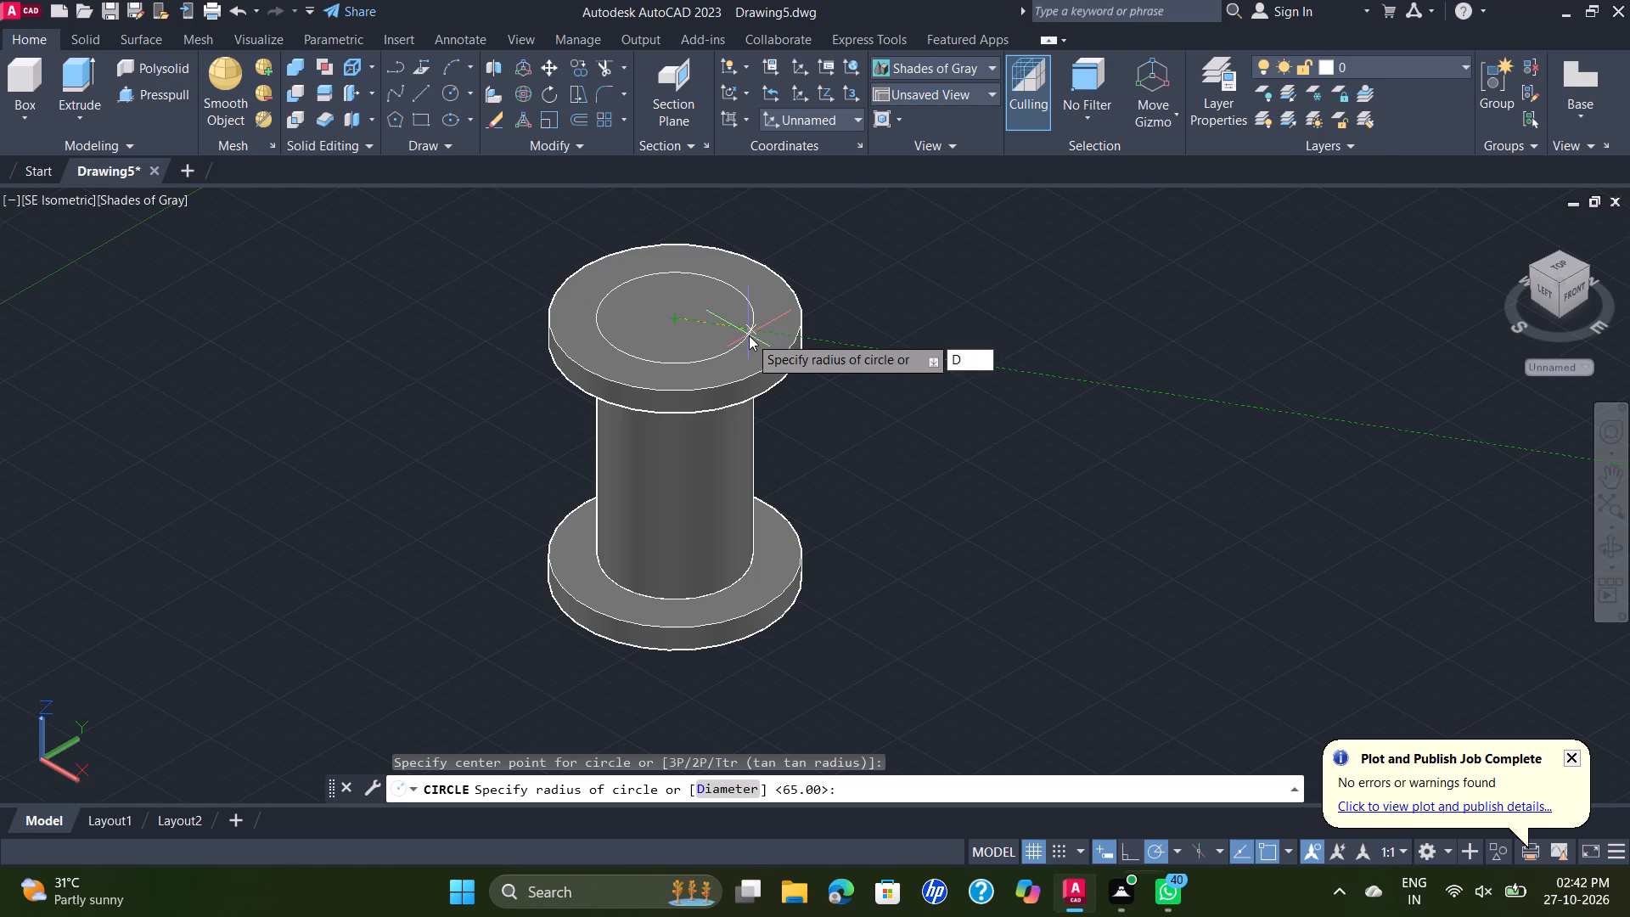
{"action": "key", "text": "Return"}
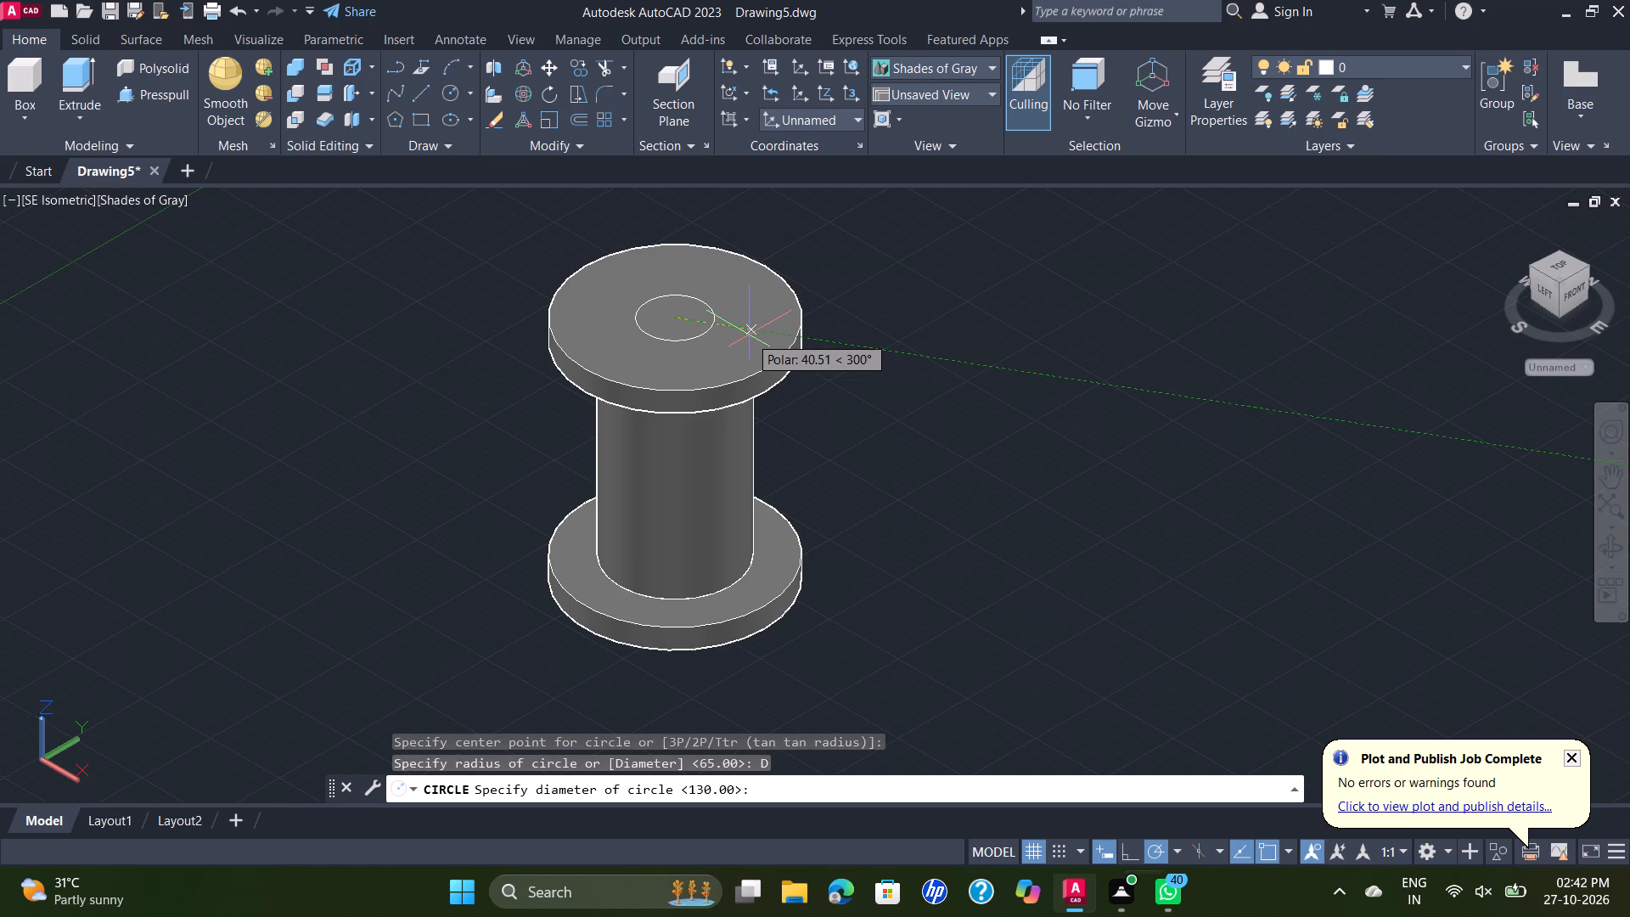
{"action": "key", "text": "6"}
{"action": "key", "text": "0"}
{"action": "key", "text": "Return"}
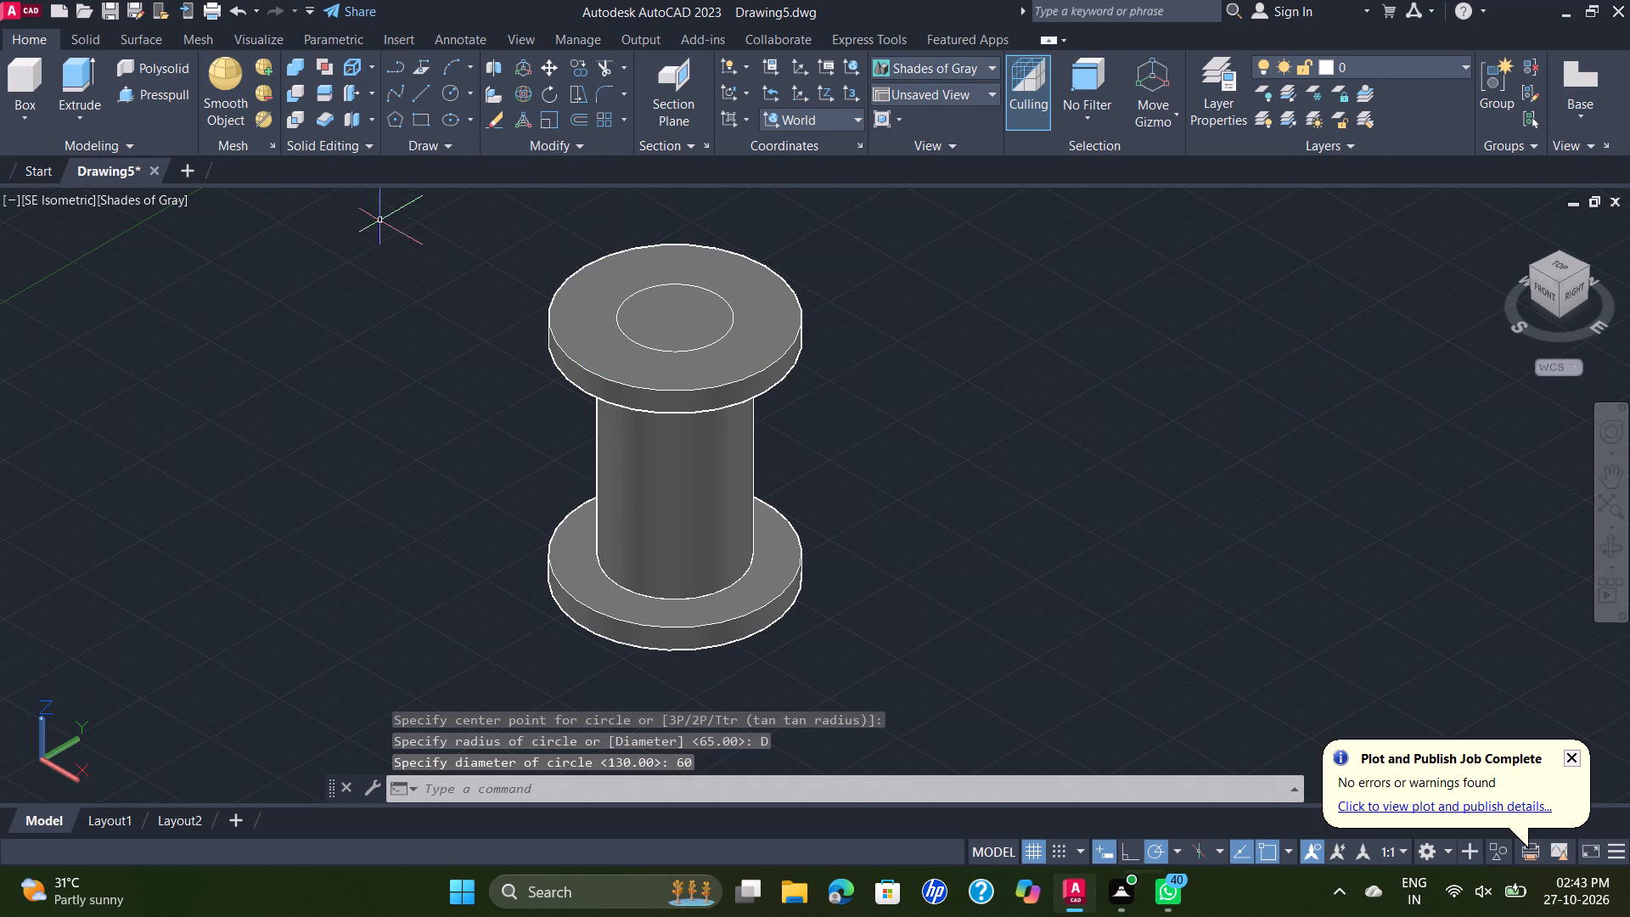
Presspull the 60-diameter circle area downward to cut a bore through the top flange and into the shaft below.
{"action": "left_click", "coordinate": [177, 95]}
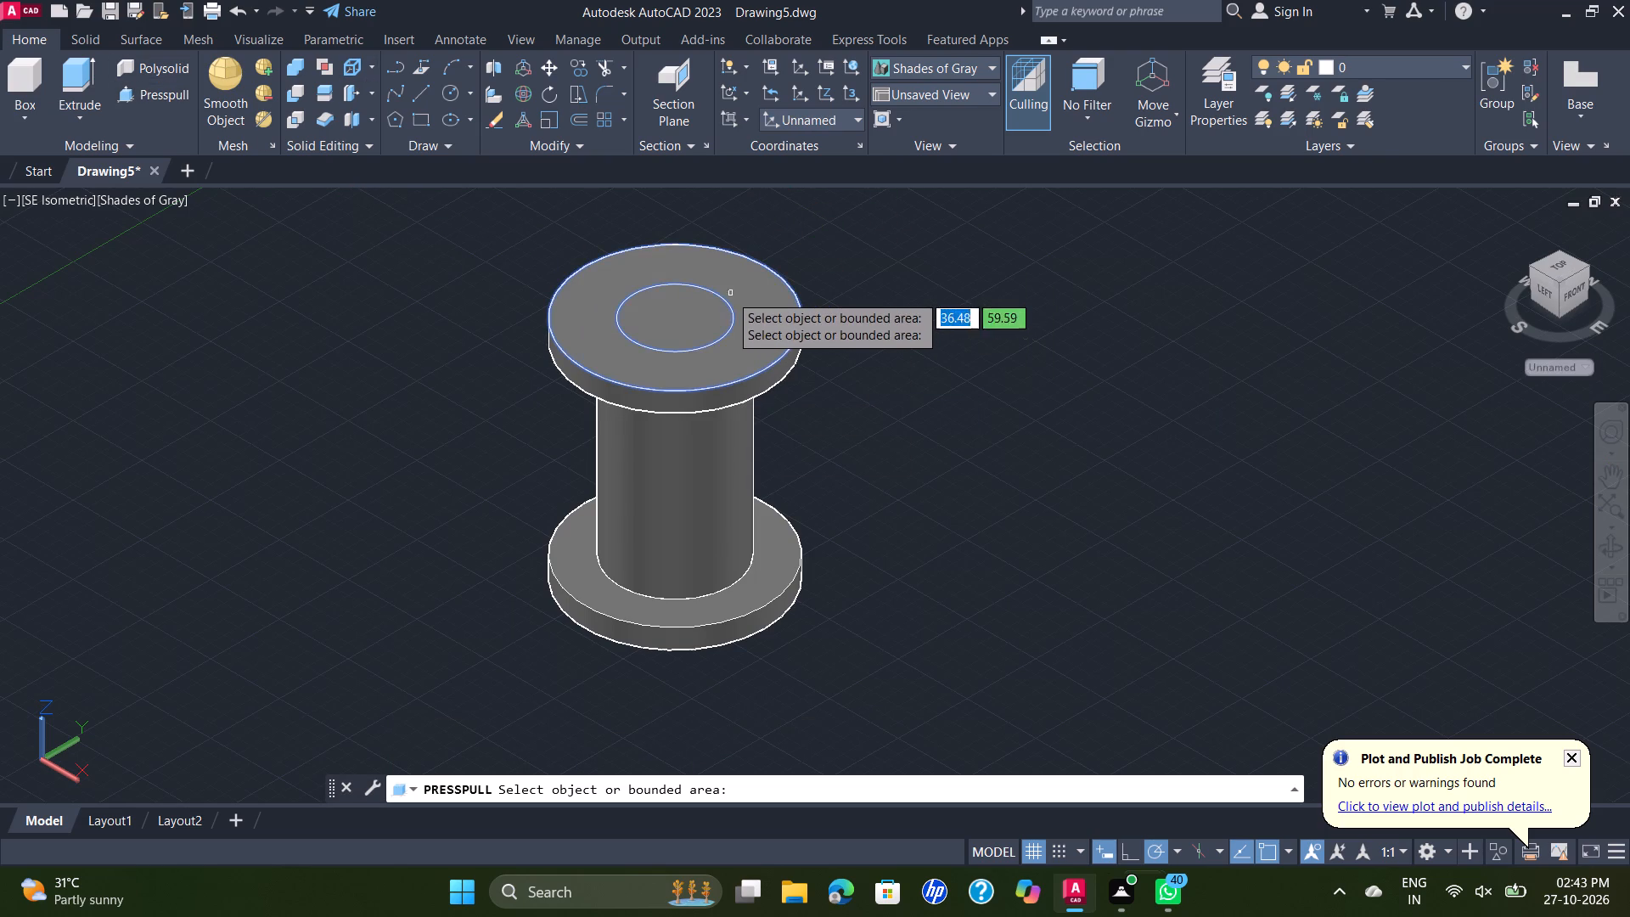
{"action": "left_click", "coordinate": [722, 299]}
{"action": "left_click", "coordinate": [823, 689]}
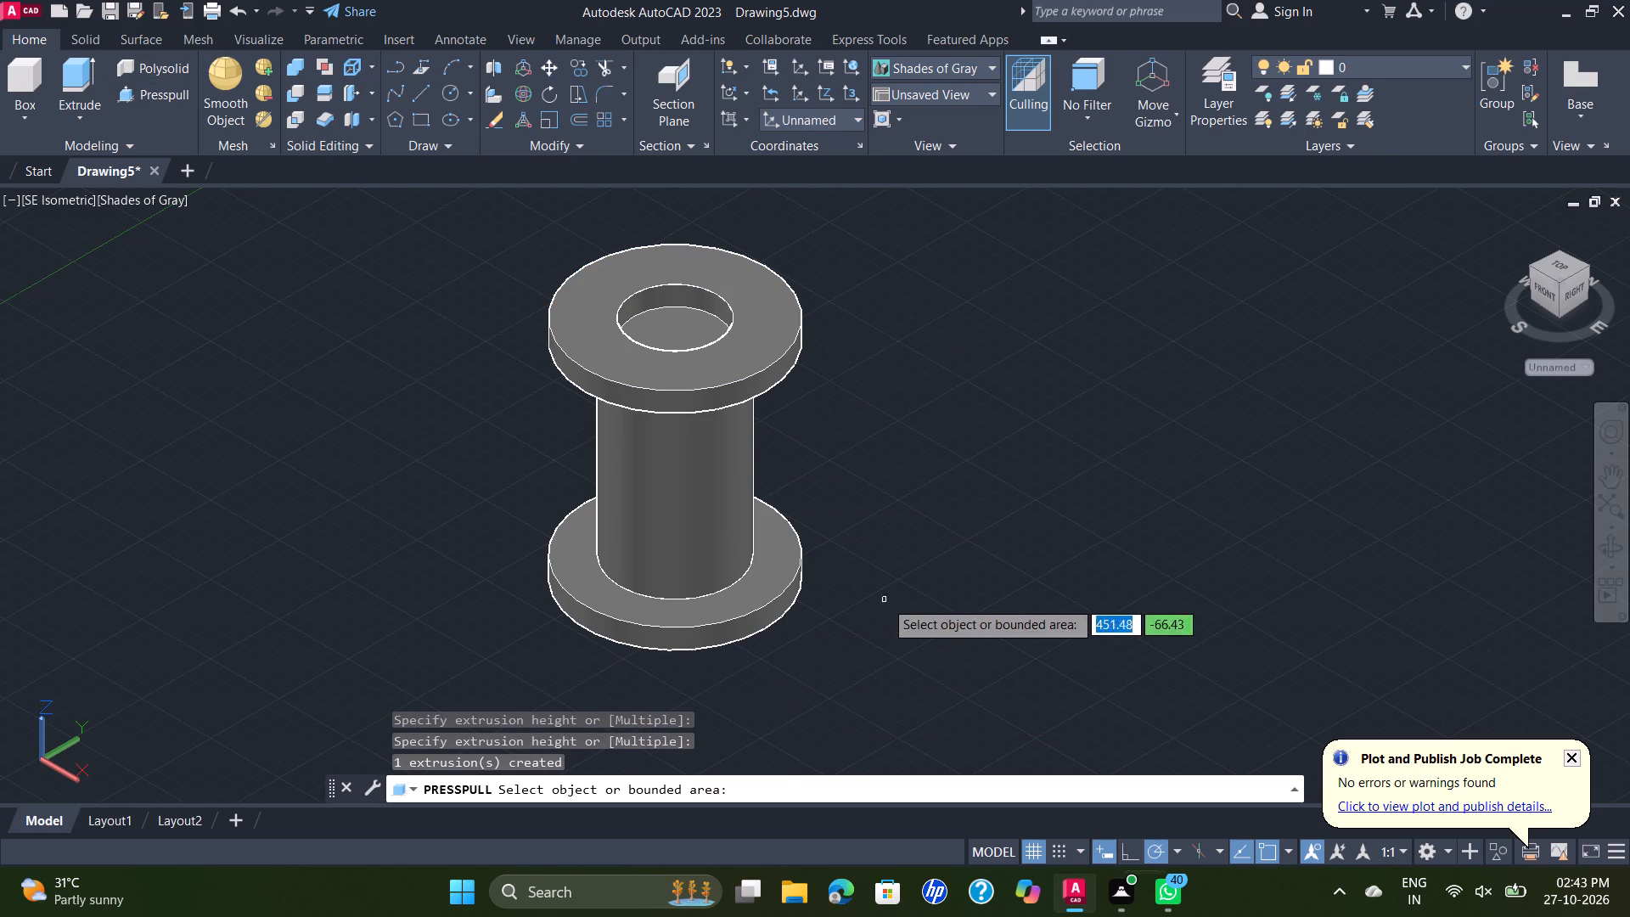
{"action": "left_click", "coordinate": [703, 328]}
{"action": "left_click", "coordinate": [856, 644]}
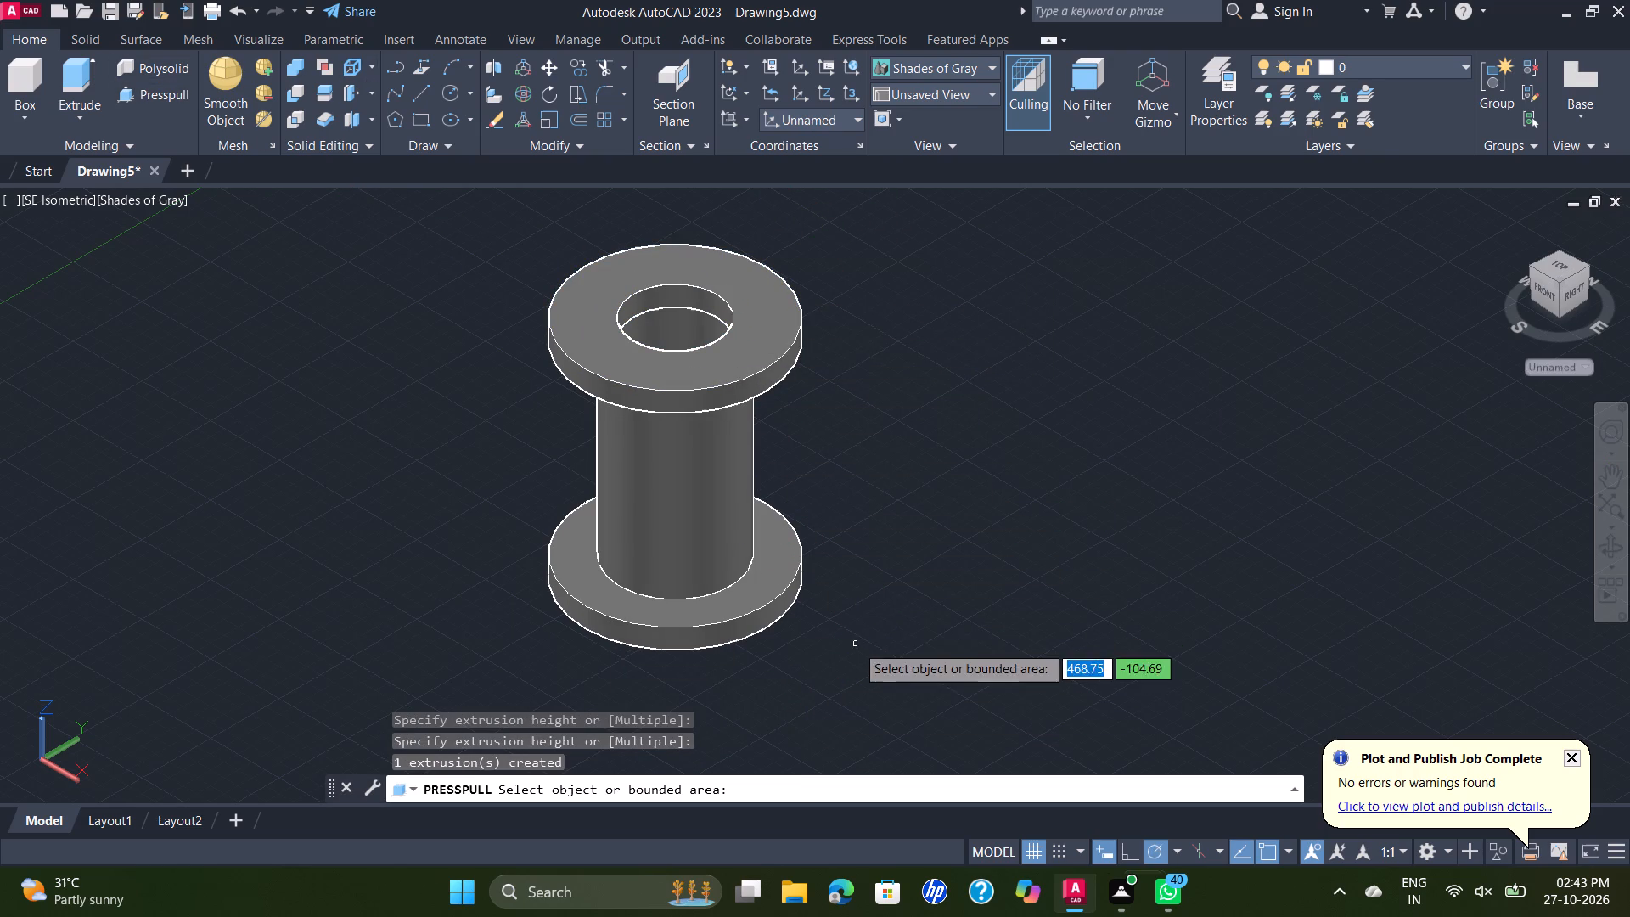
{"action": "key", "text": "Escape"}
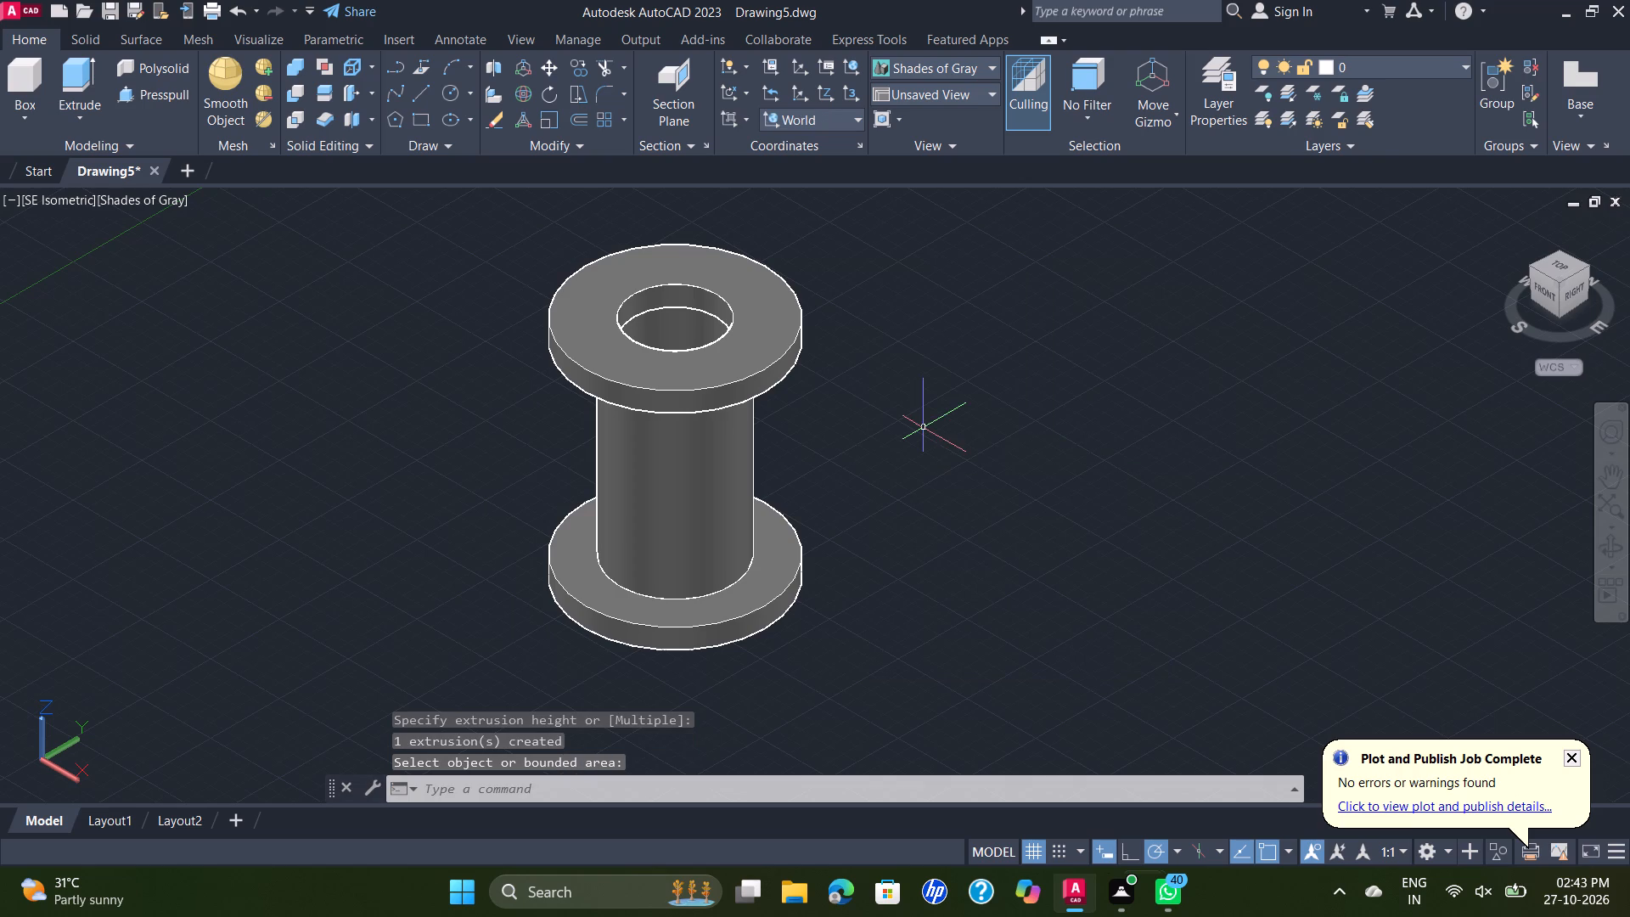
Examine the bored part from above and from the front, and restore the SE Isometric view.
{"action": "middle_click_drag", "start_coordinate": [924, 386], "coordinate": [952, 531], "text": "shift"}
{"action": "scroll", "coordinate": [924, 386], "scroll_direction": "down", "scroll_amount": 1, "text": "shift"}
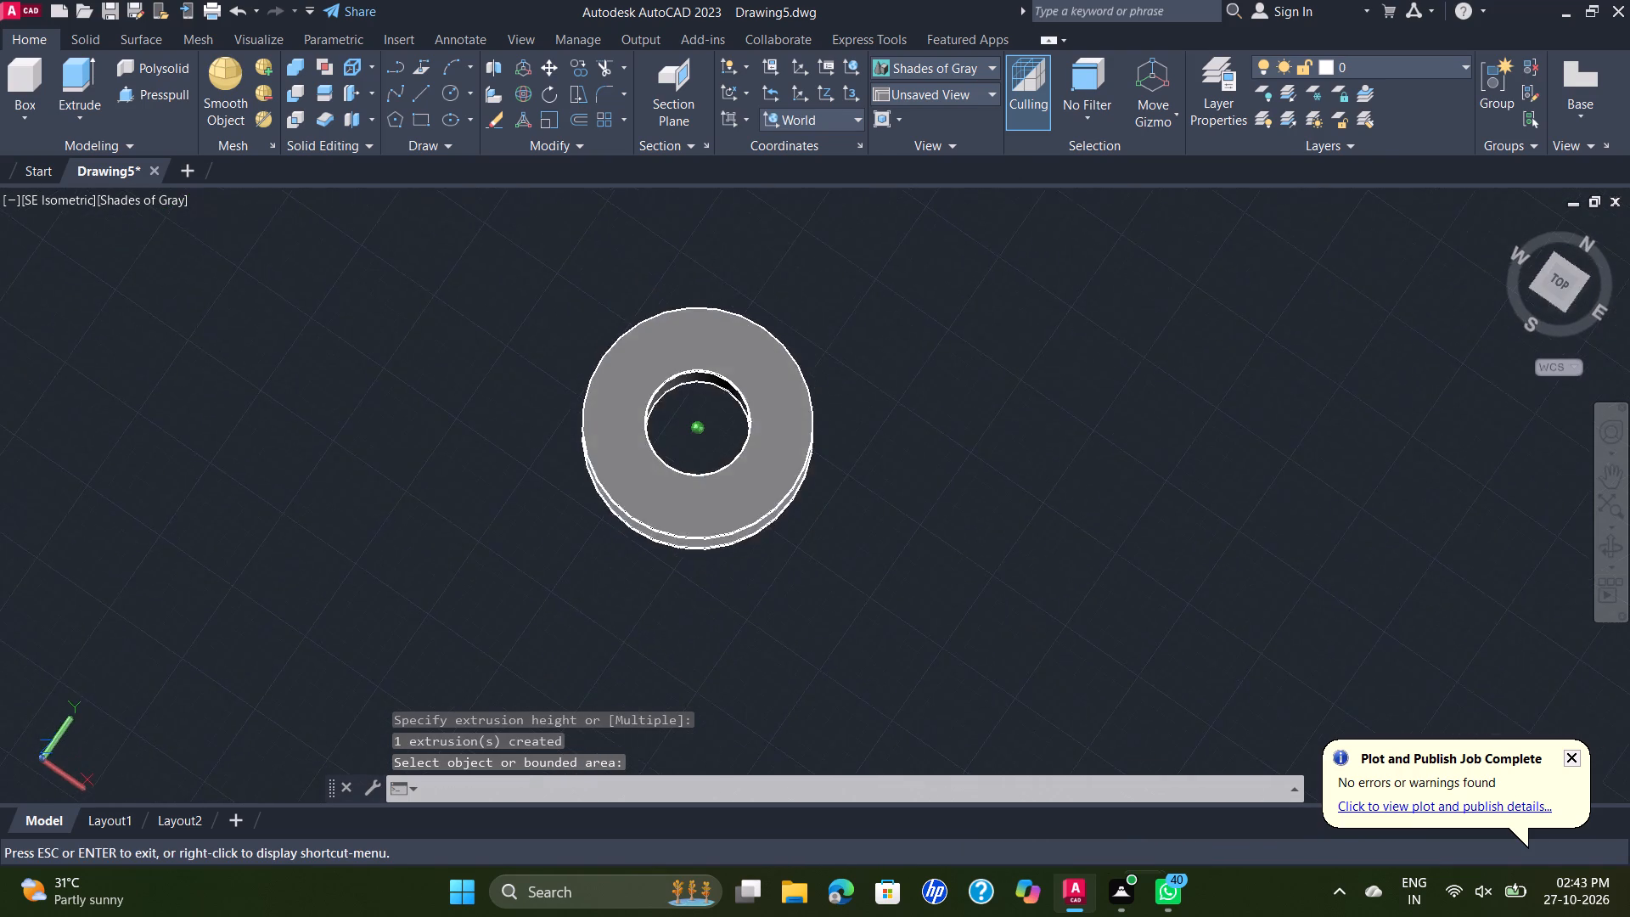
{"action": "middle_click_drag", "start_coordinate": [952, 531], "coordinate": [1012, 325], "text": "shift"}
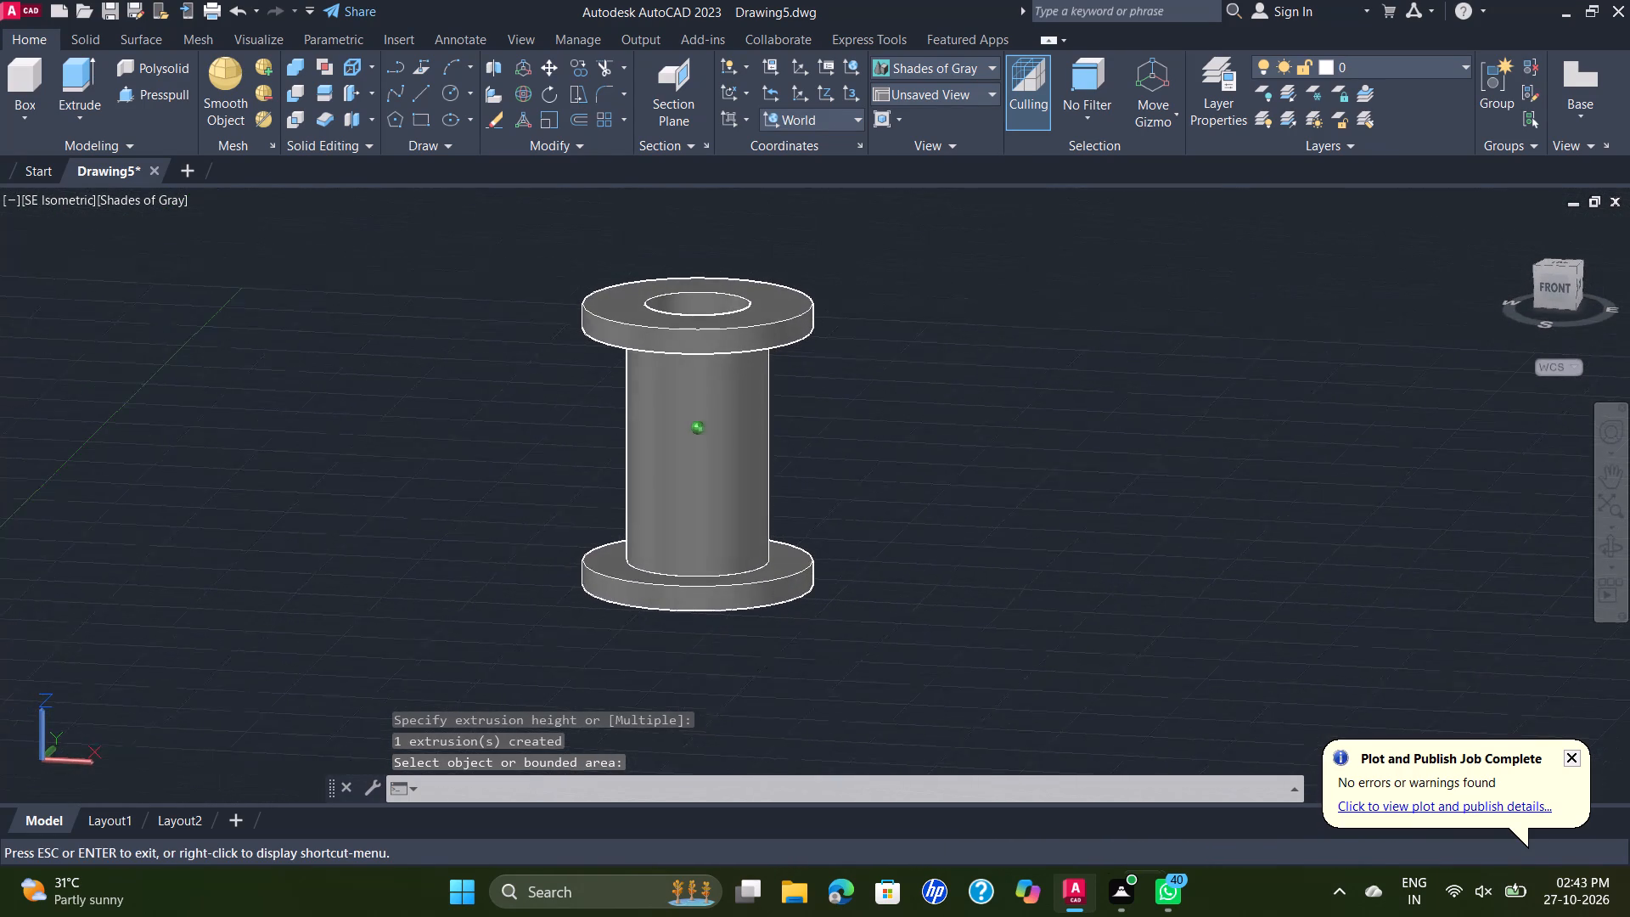
{"action": "middle_click_drag", "start_coordinate": [1012, 325], "coordinate": [1012, 324], "text": "shift"}
{"action": "left_click", "coordinate": [84, 200]}
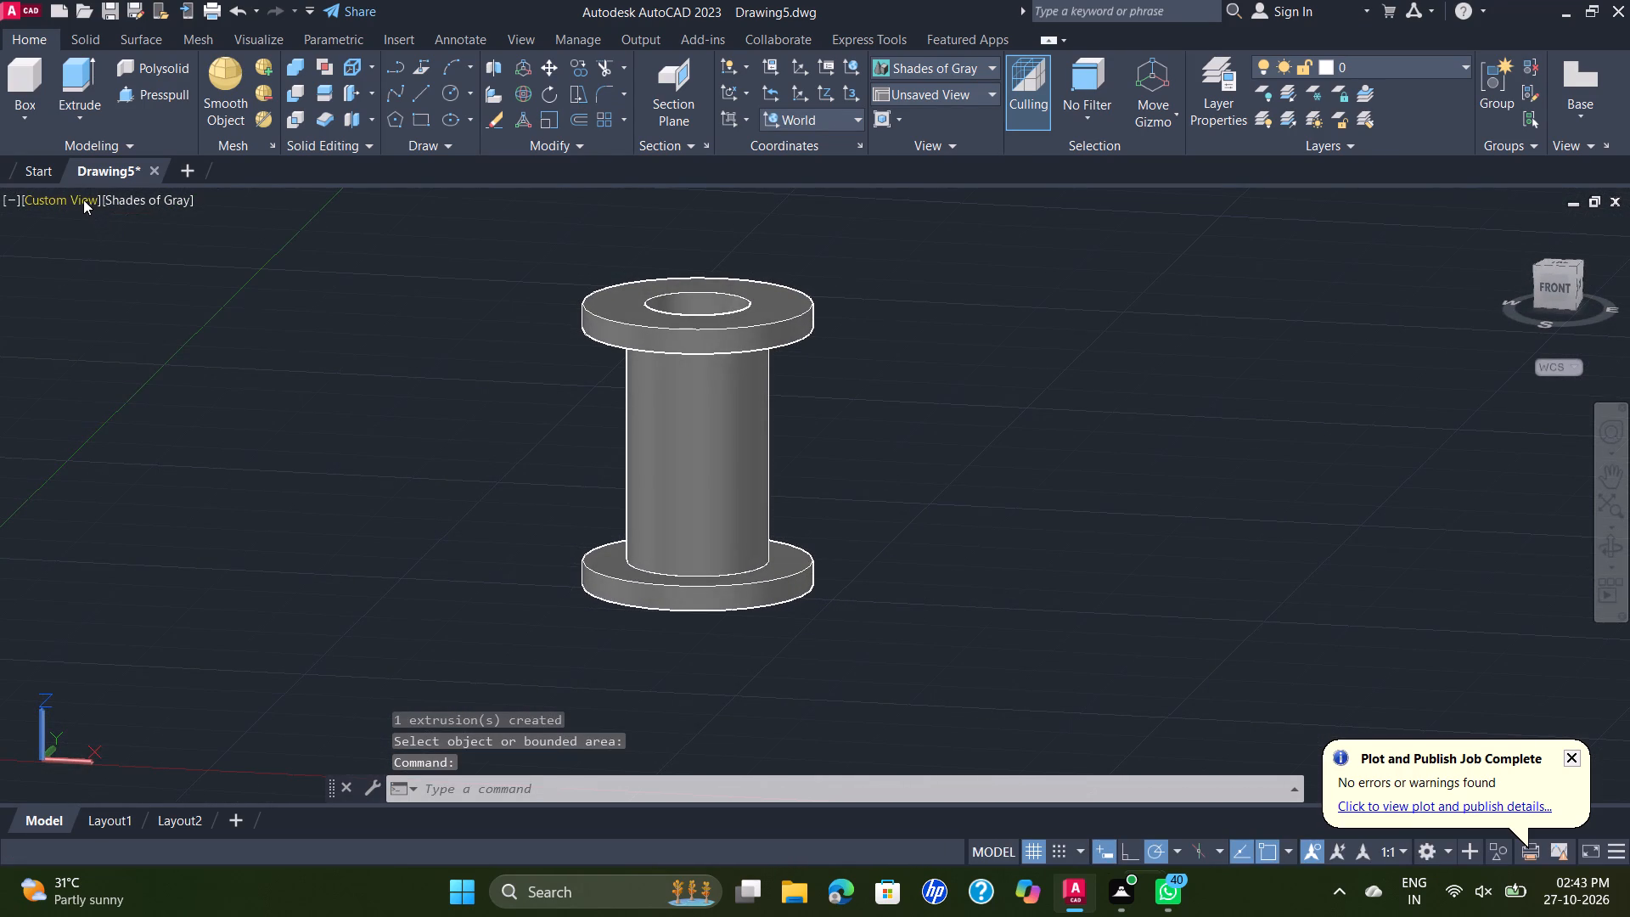
{"action": "left_click", "coordinate": [177, 405]}
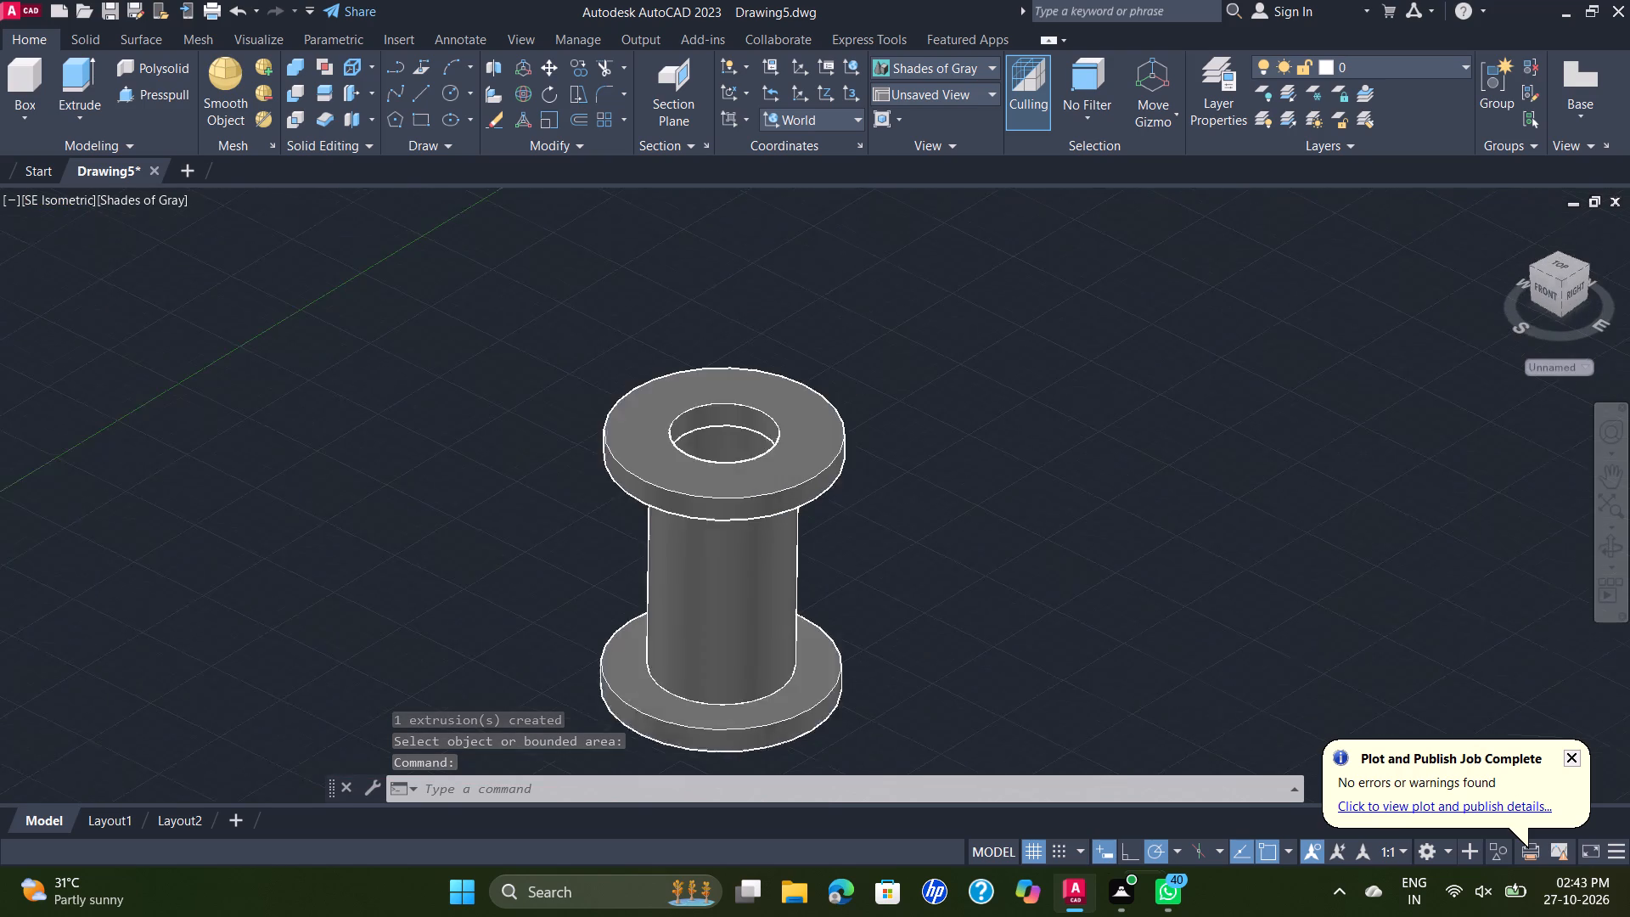
{"action": "scroll", "coordinate": [870, 498], "scroll_direction": "down", "scroll_amount": 1}
{"action": "middle_click_drag", "start_coordinate": [896, 484], "coordinate": [876, 321]}
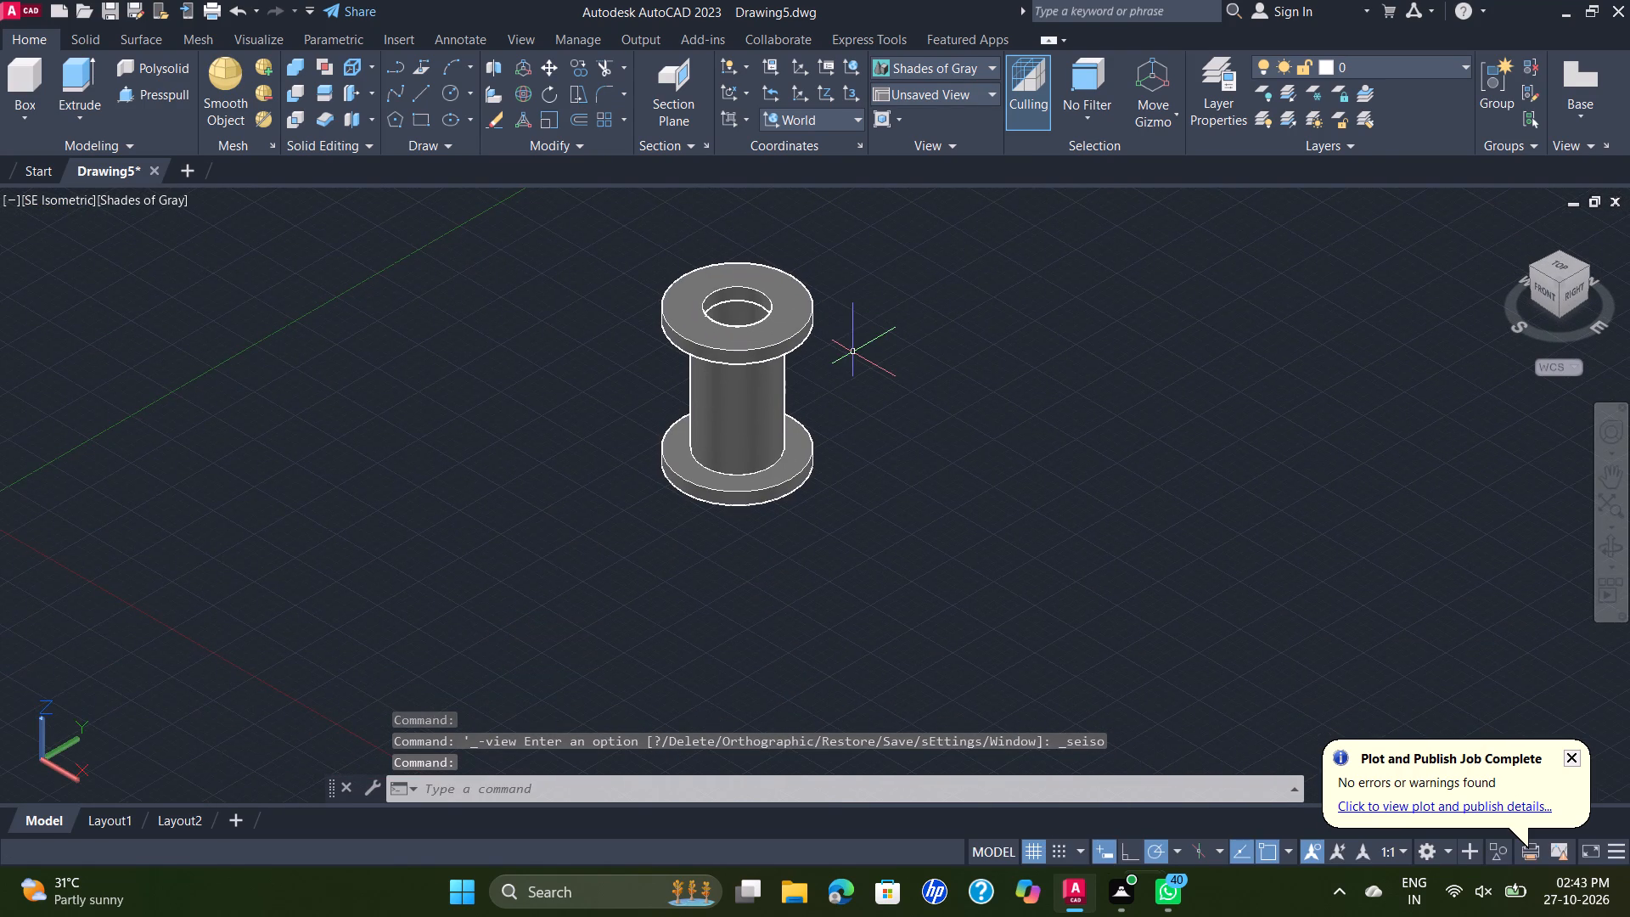
{"action": "scroll", "coordinate": [853, 352], "scroll_direction": "up", "scroll_amount": 1}
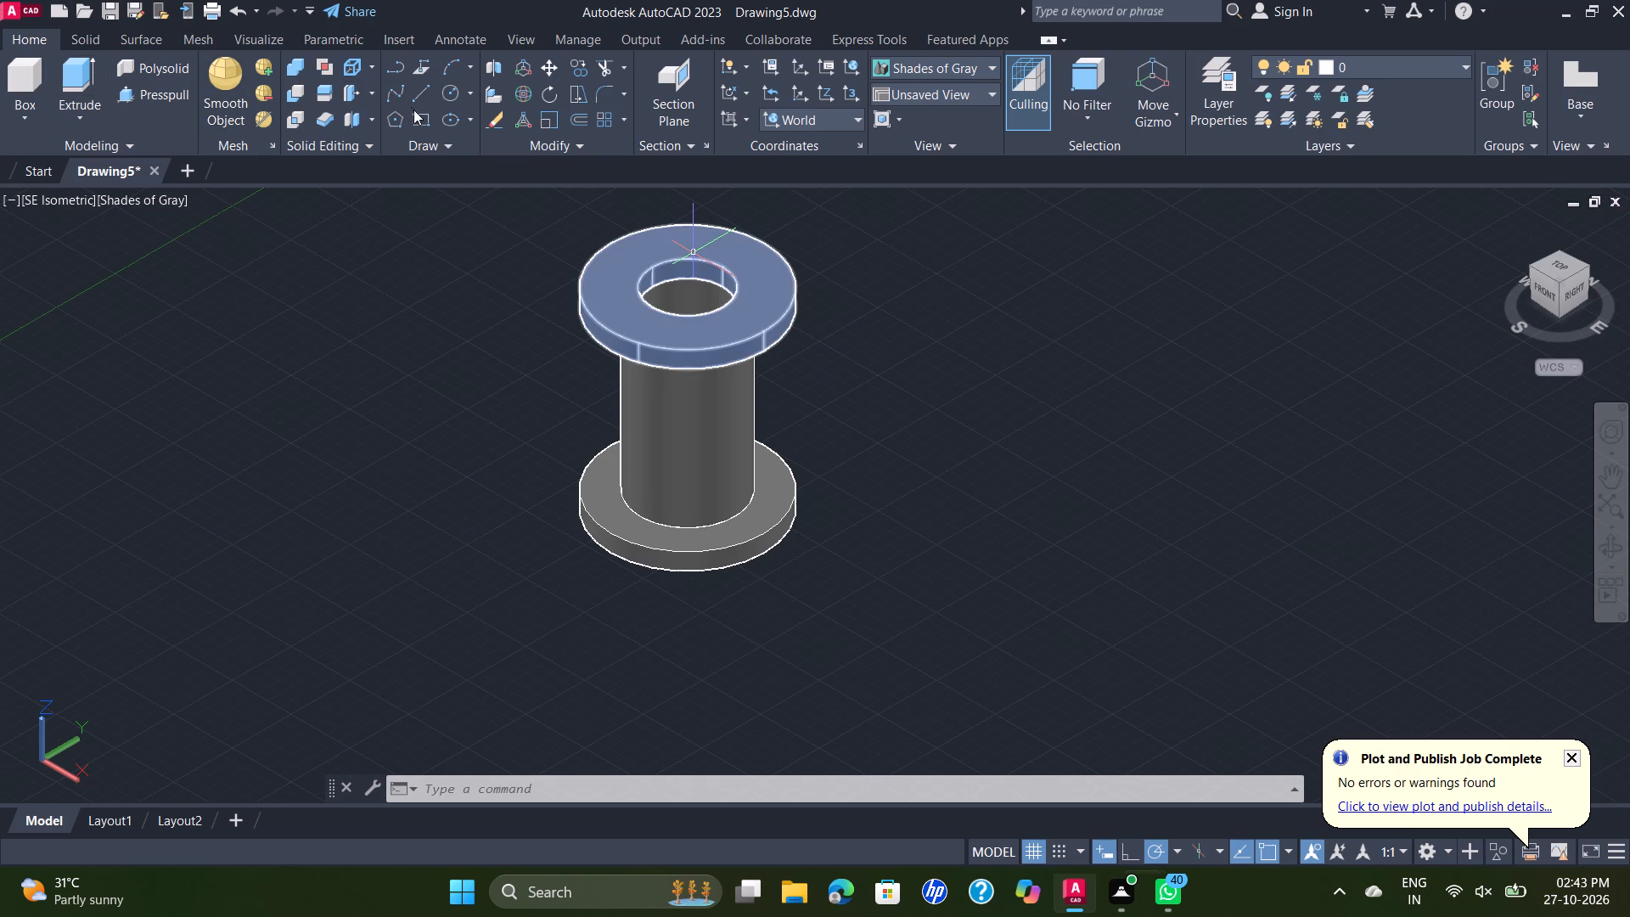
Draw a circle of diameter 105 on the top flange's upper face, concentric with the bore.
{"action": "left_click", "coordinate": [456, 92]}
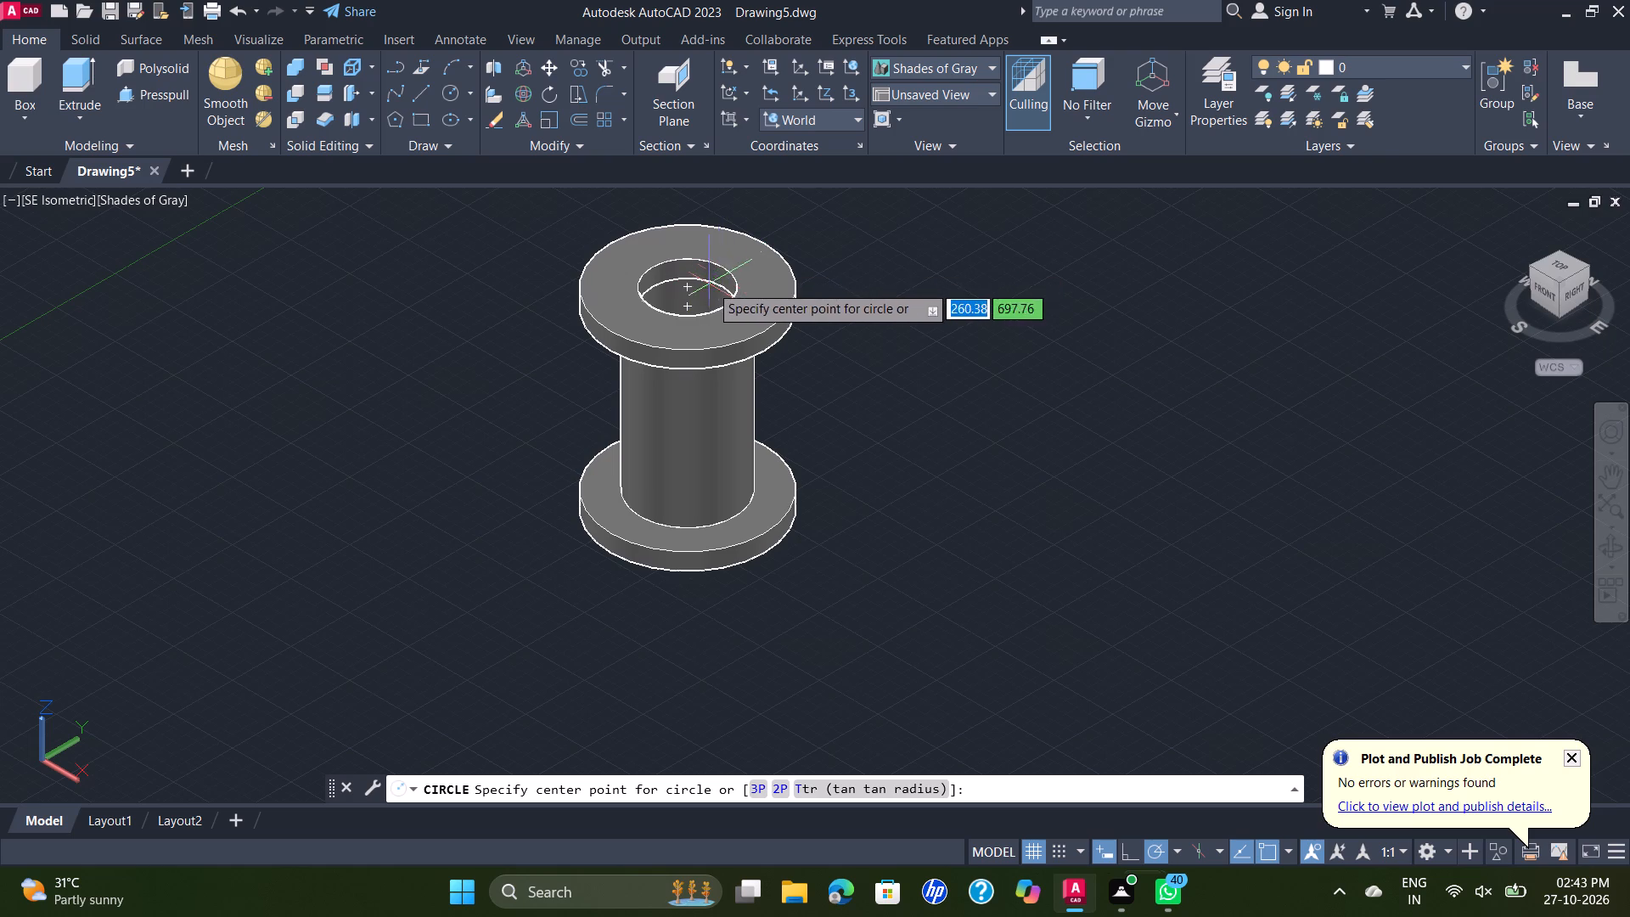
{"action": "left_click", "coordinate": [686, 287]}
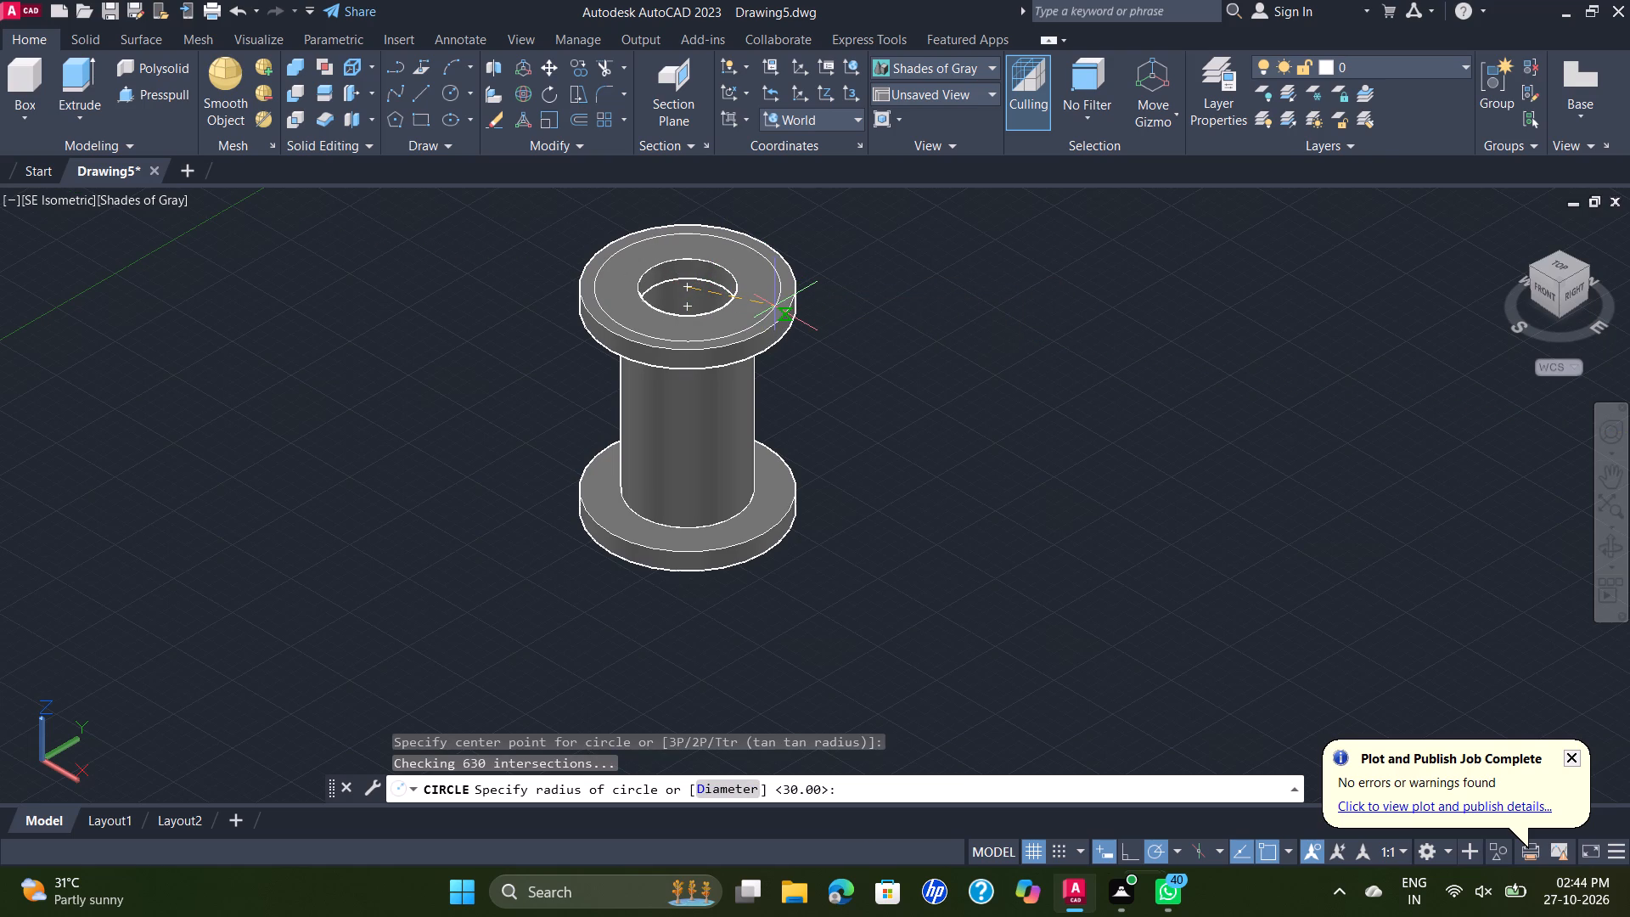
{"action": "key", "text": "d"}
{"action": "key", "text": "Return"}
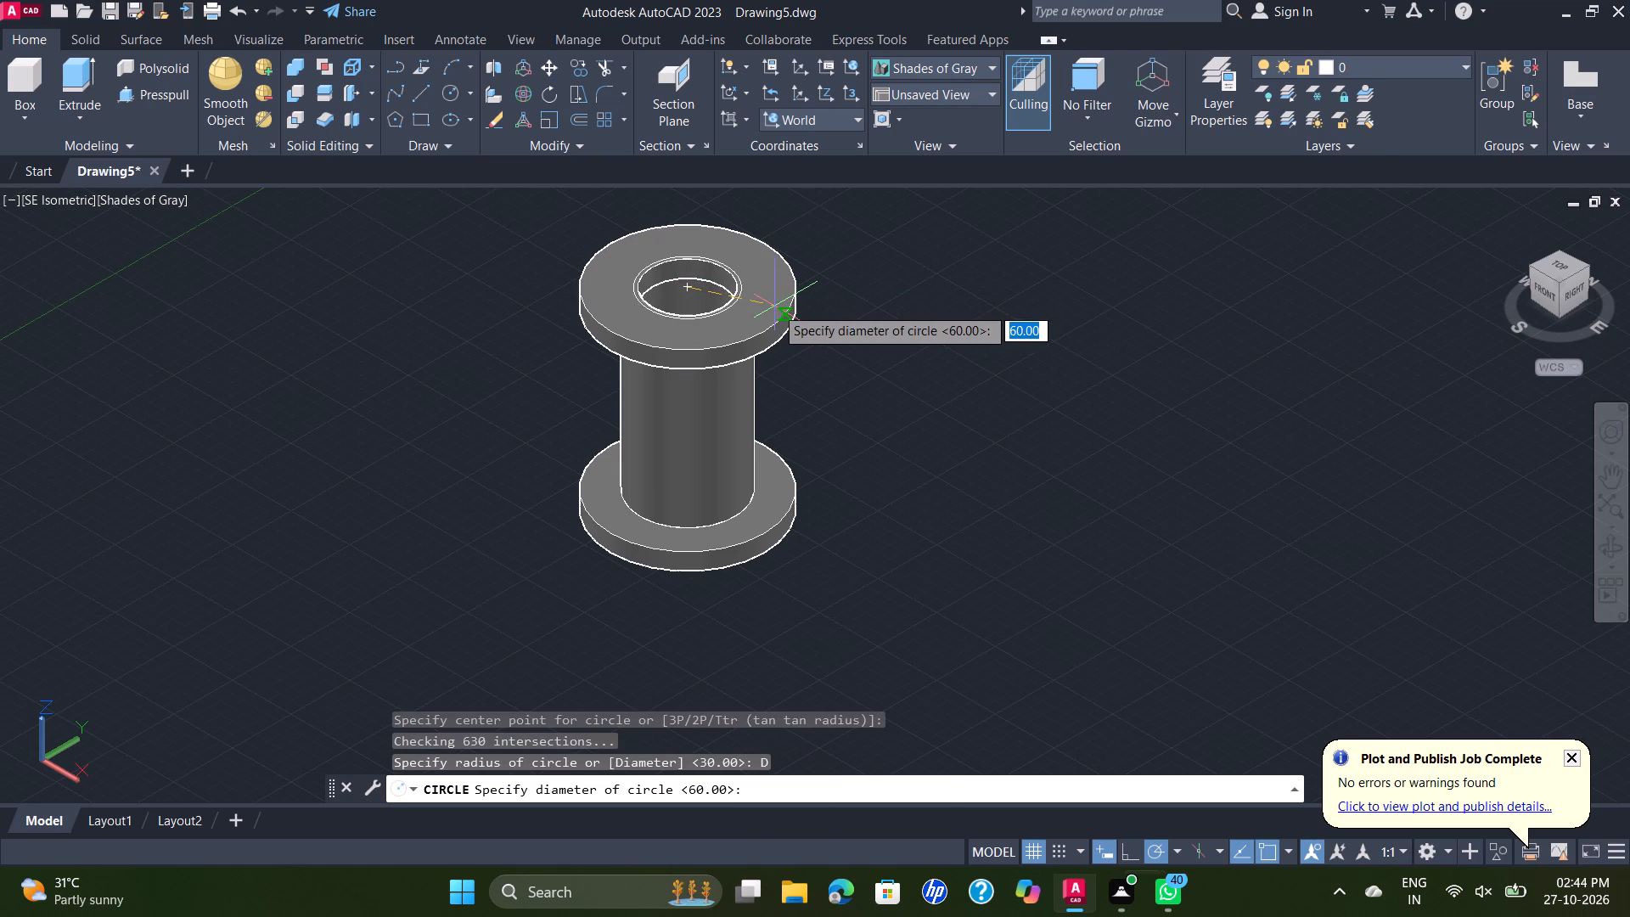
{"action": "type", "text": "105"}
{"action": "key", "text": "Return"}
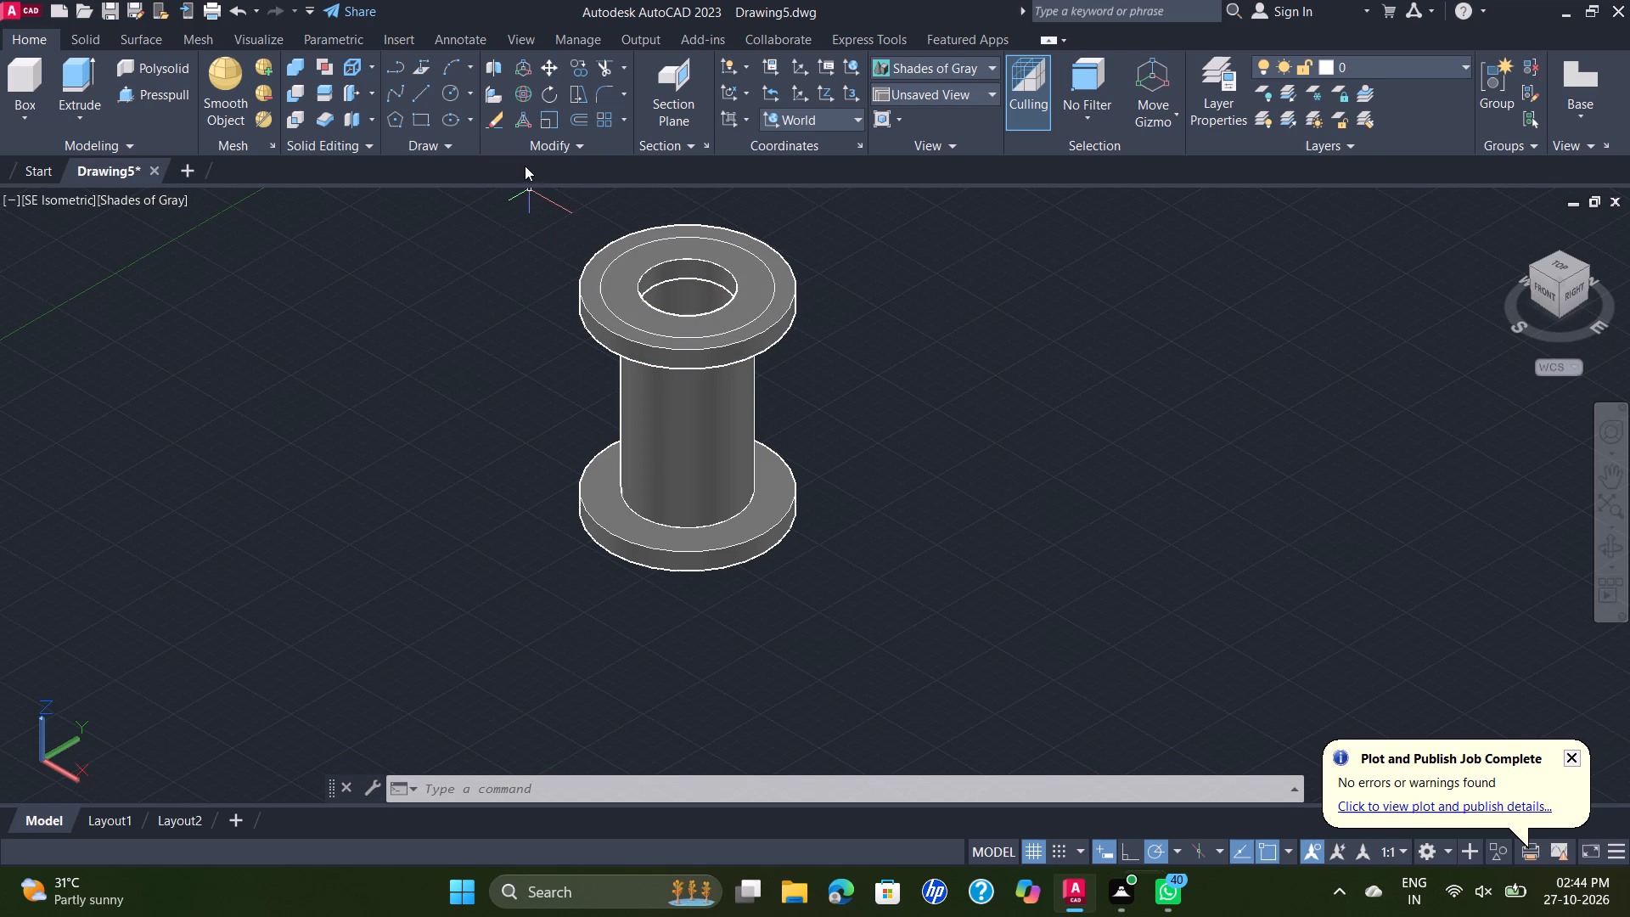
Draw a small circle, defined by its diameter, on the top flange's face, centred on a quadrant point of the 105-diameter circle.
{"action": "left_click", "coordinate": [450, 89]}
{"action": "scroll", "coordinate": [649, 242], "scroll_direction": "up", "scroll_amount": 1}
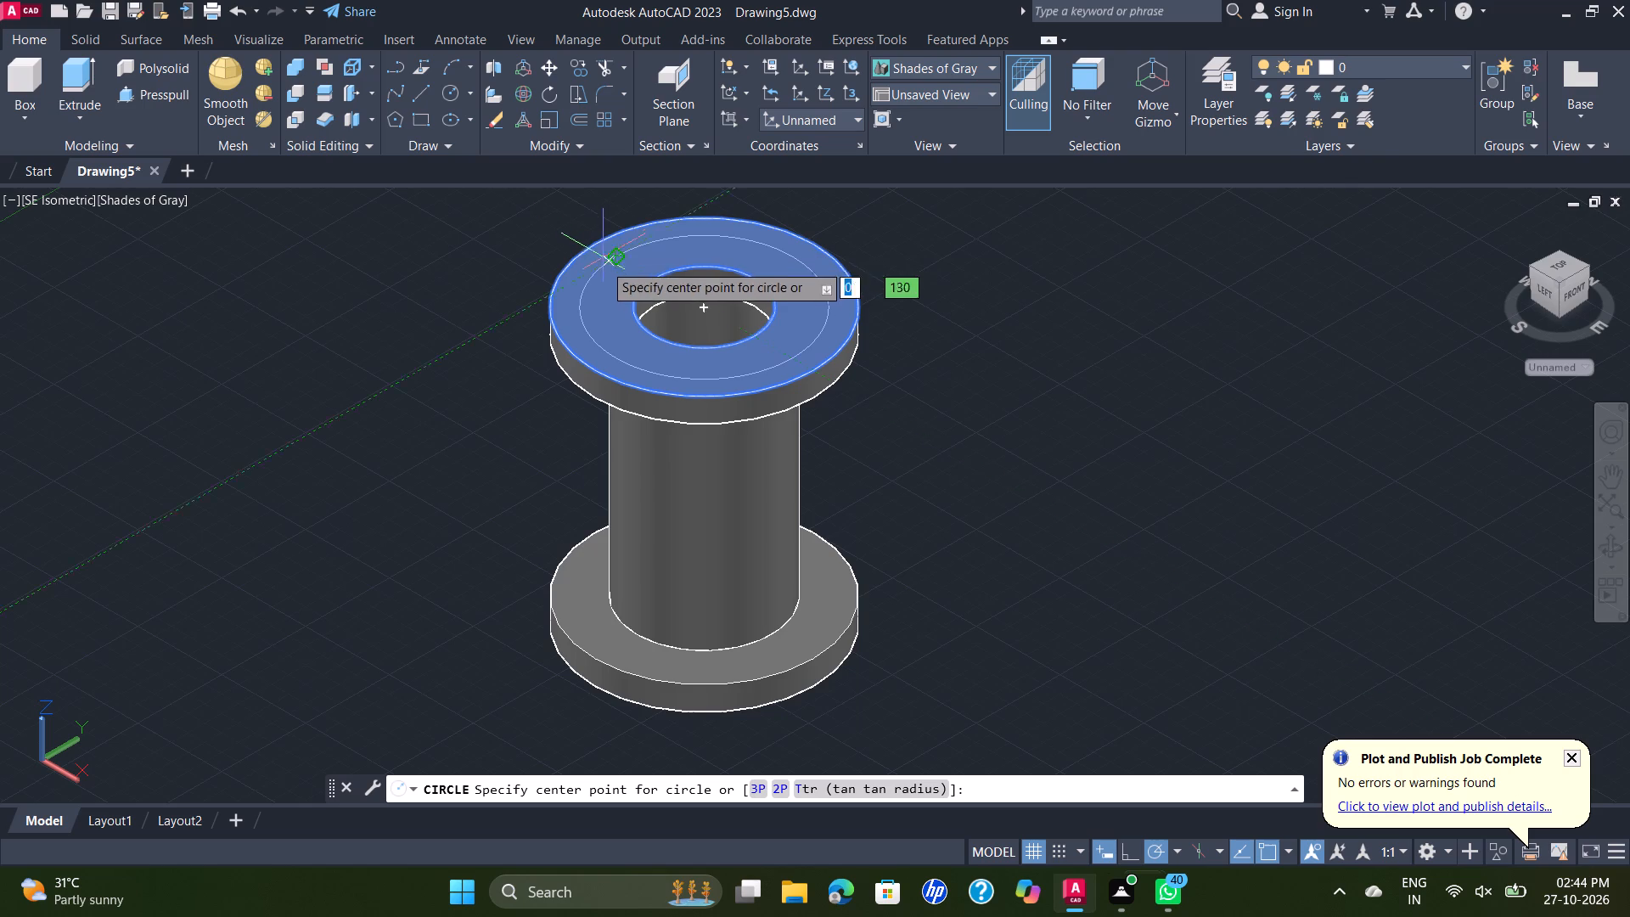
{"action": "left_click", "coordinate": [621, 253]}
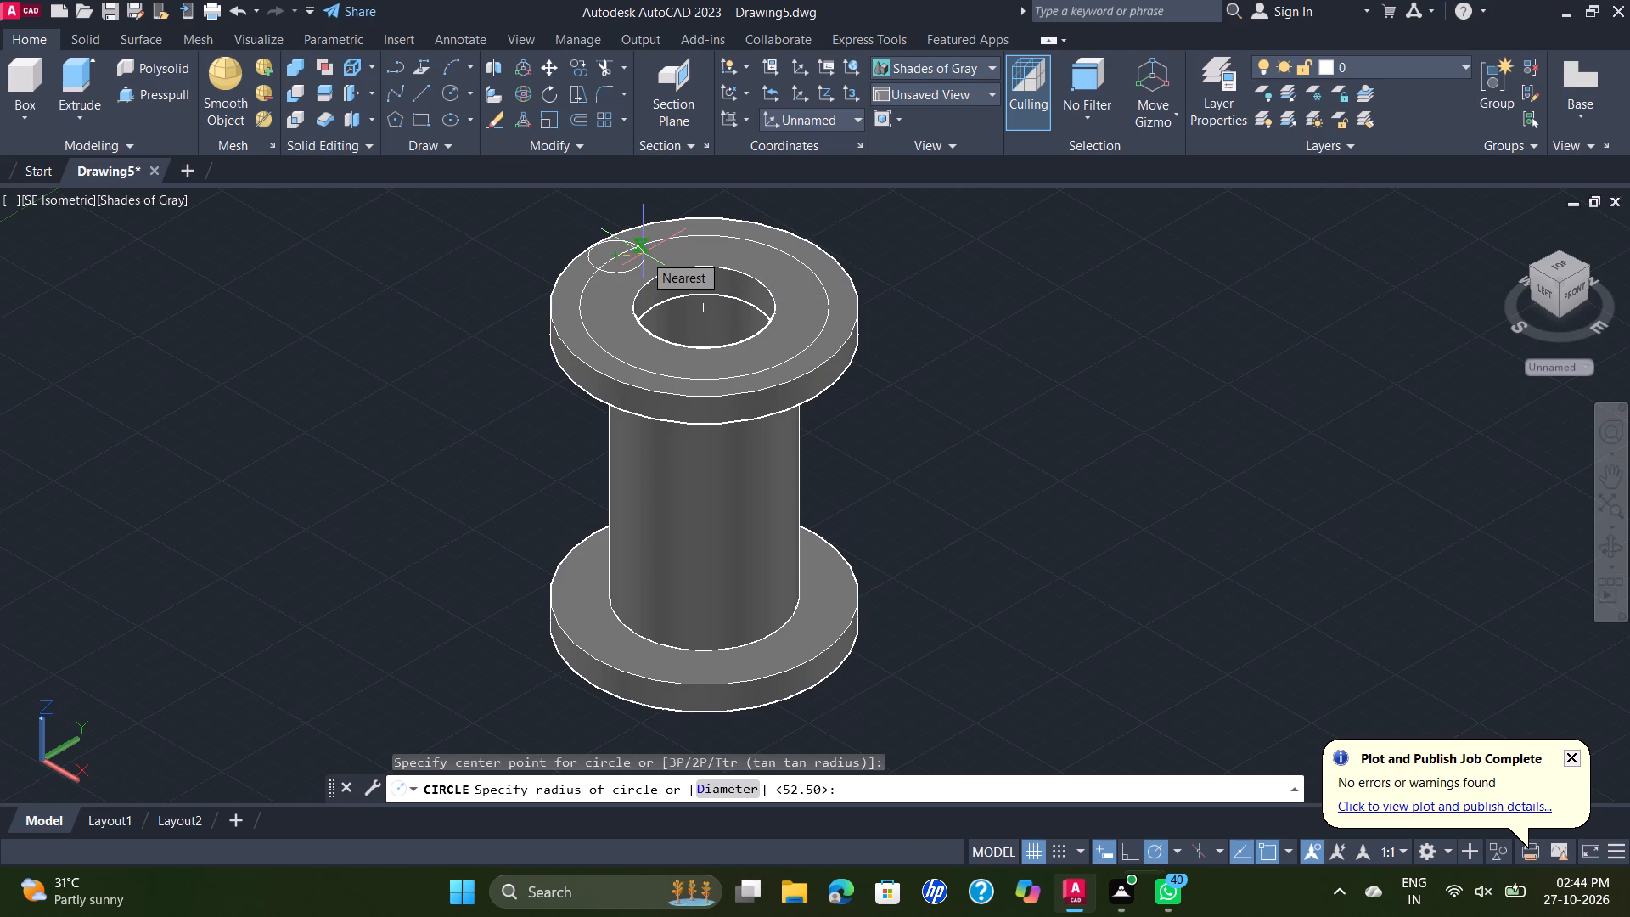
{"action": "key", "text": "d"}
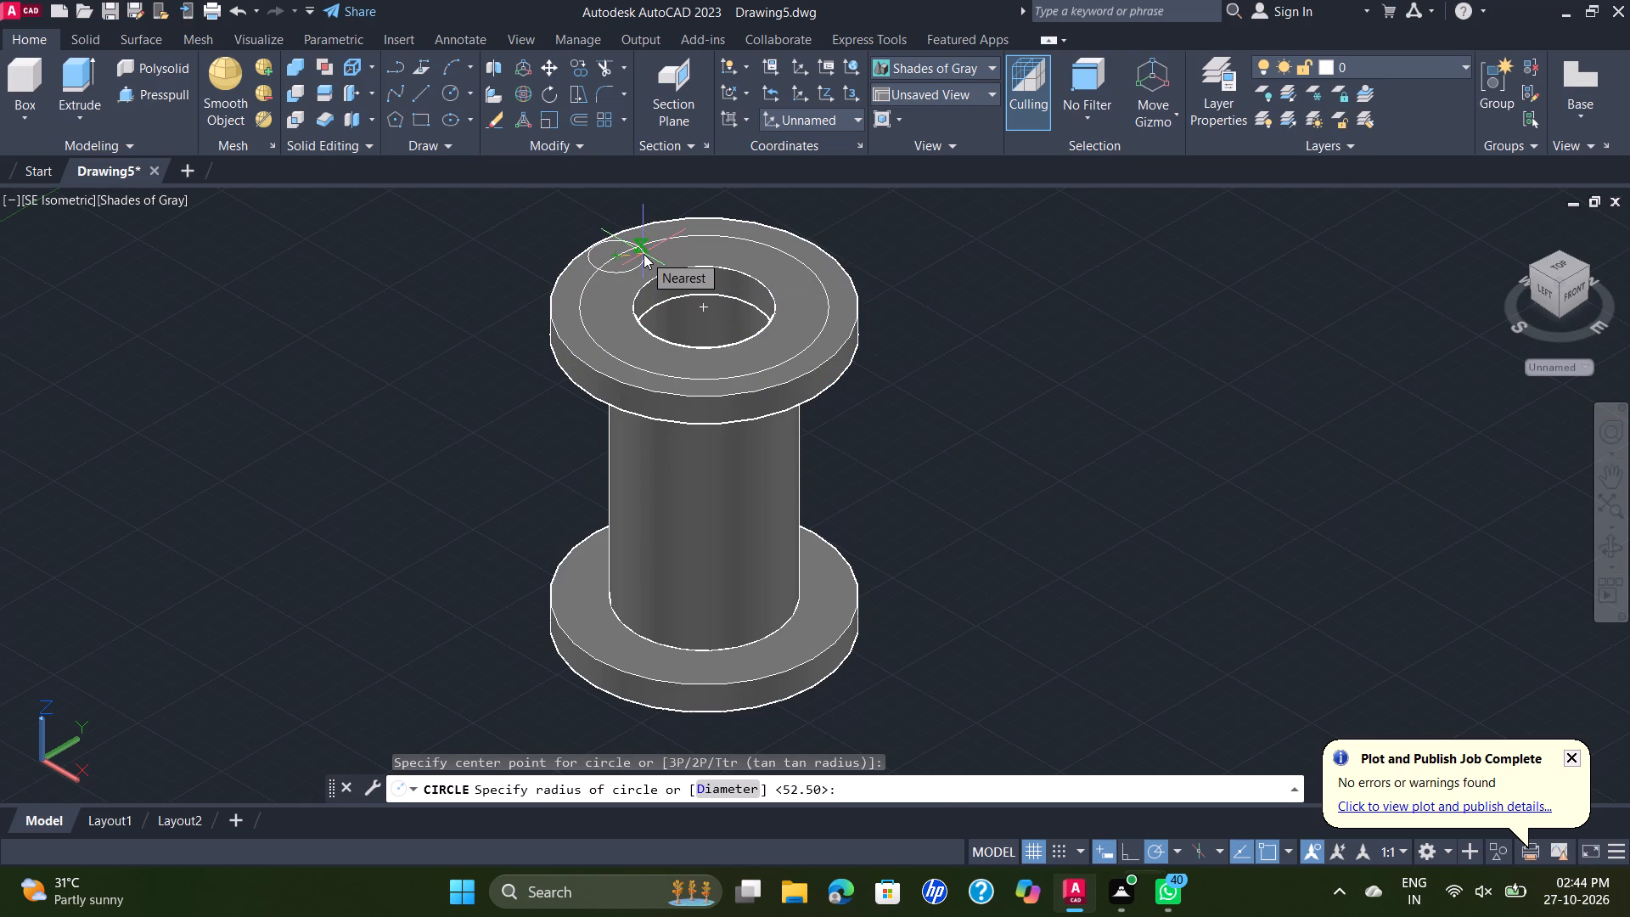
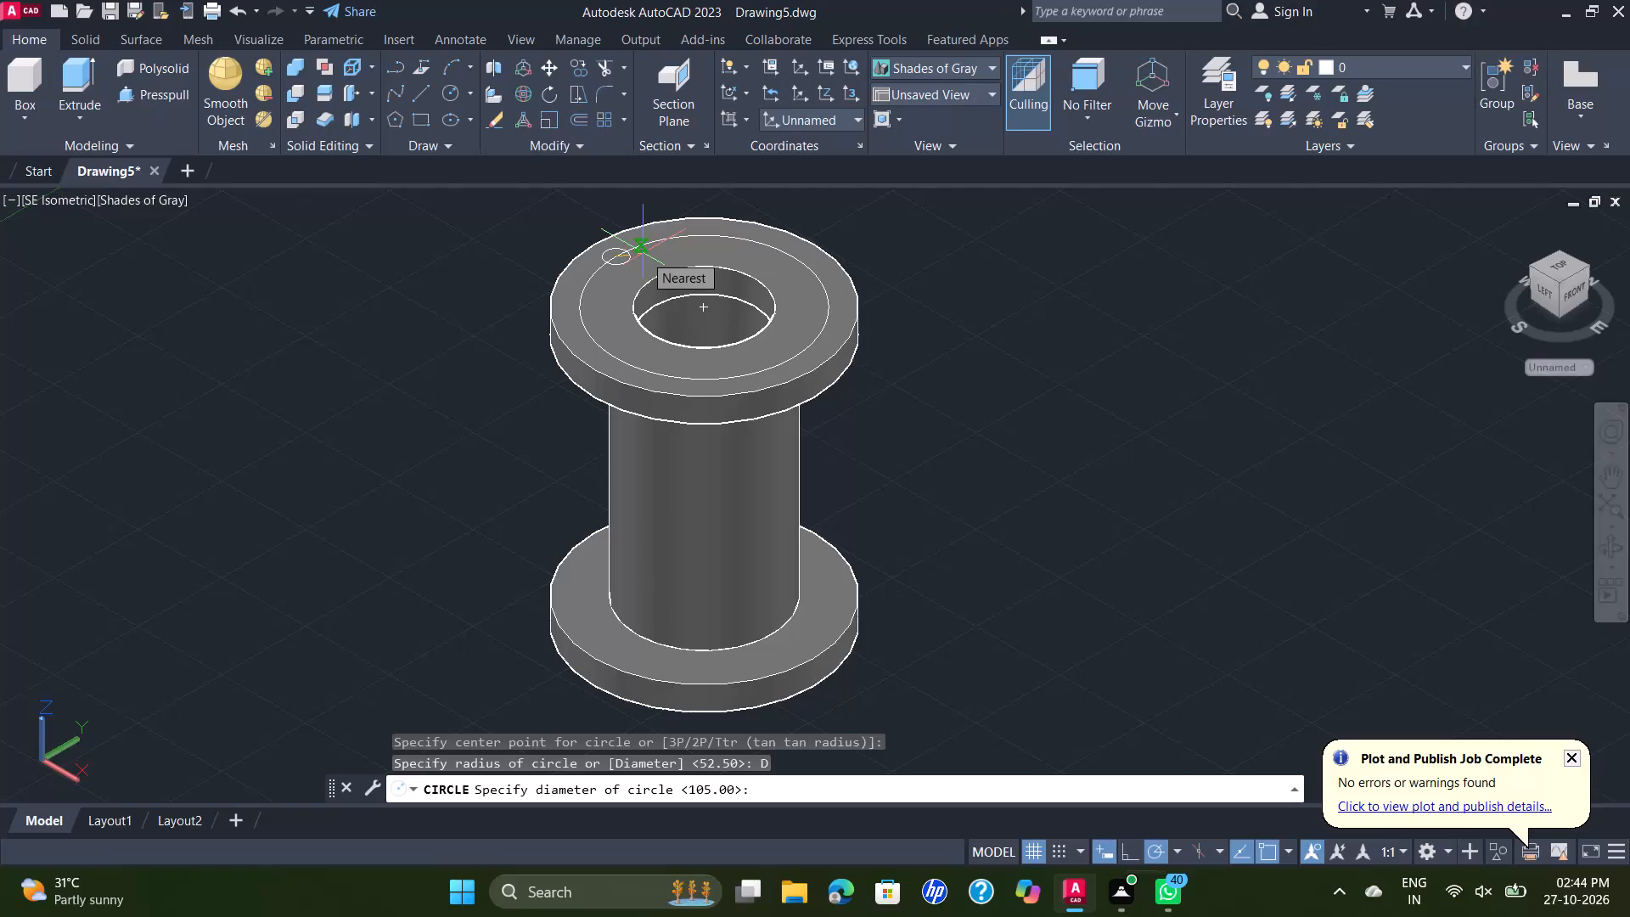
Set the small circle's diameter to 10.
{"action": "key", "text": "4"}
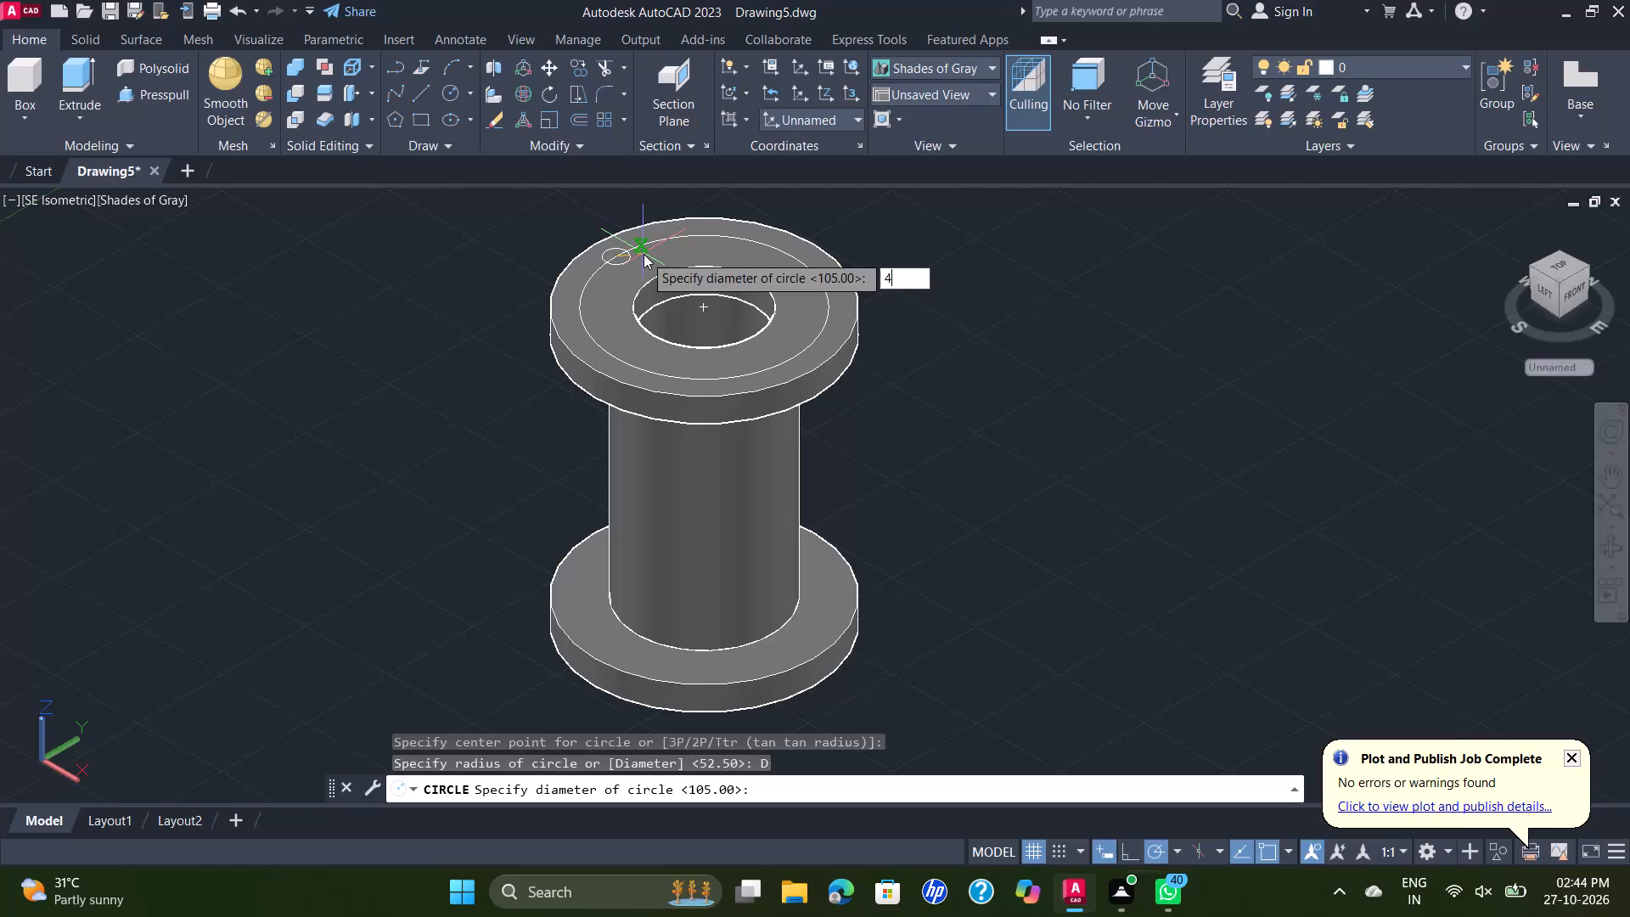
{"action": "key", "text": "BackSpace"}
{"action": "type", "text": "10"}
{"action": "key", "text": "Return"}
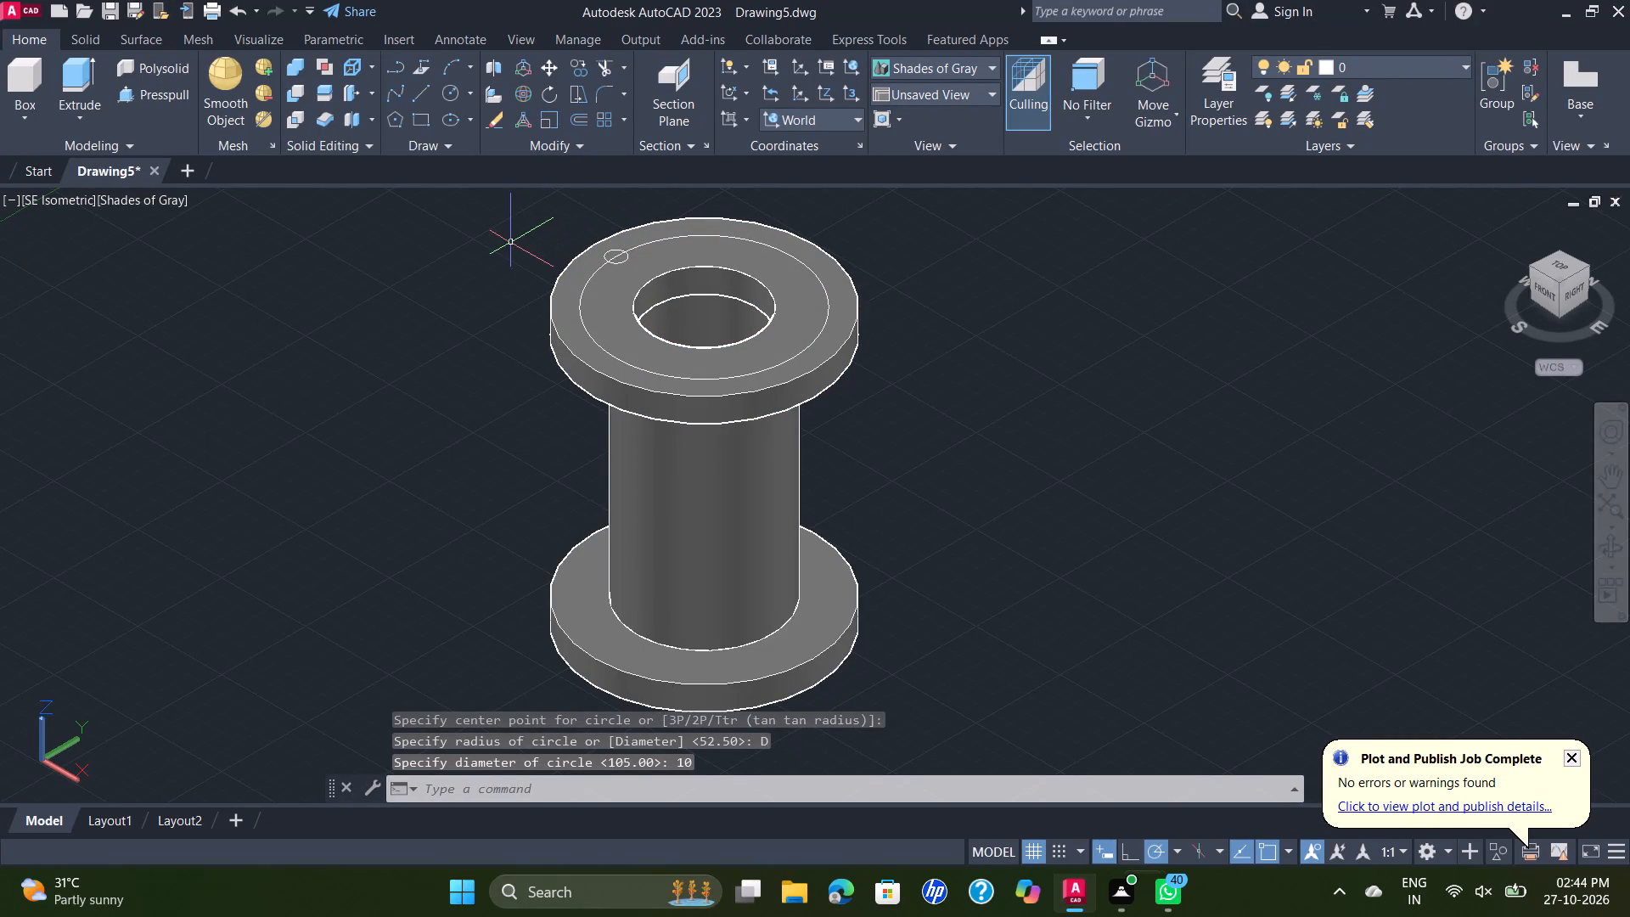
Create a polar array of the 10-diameter circle around the bore's centre, with 4 items filling 360 degrees.
{"action": "scroll", "coordinate": [631, 260], "scroll_direction": "up", "scroll_amount": 1}
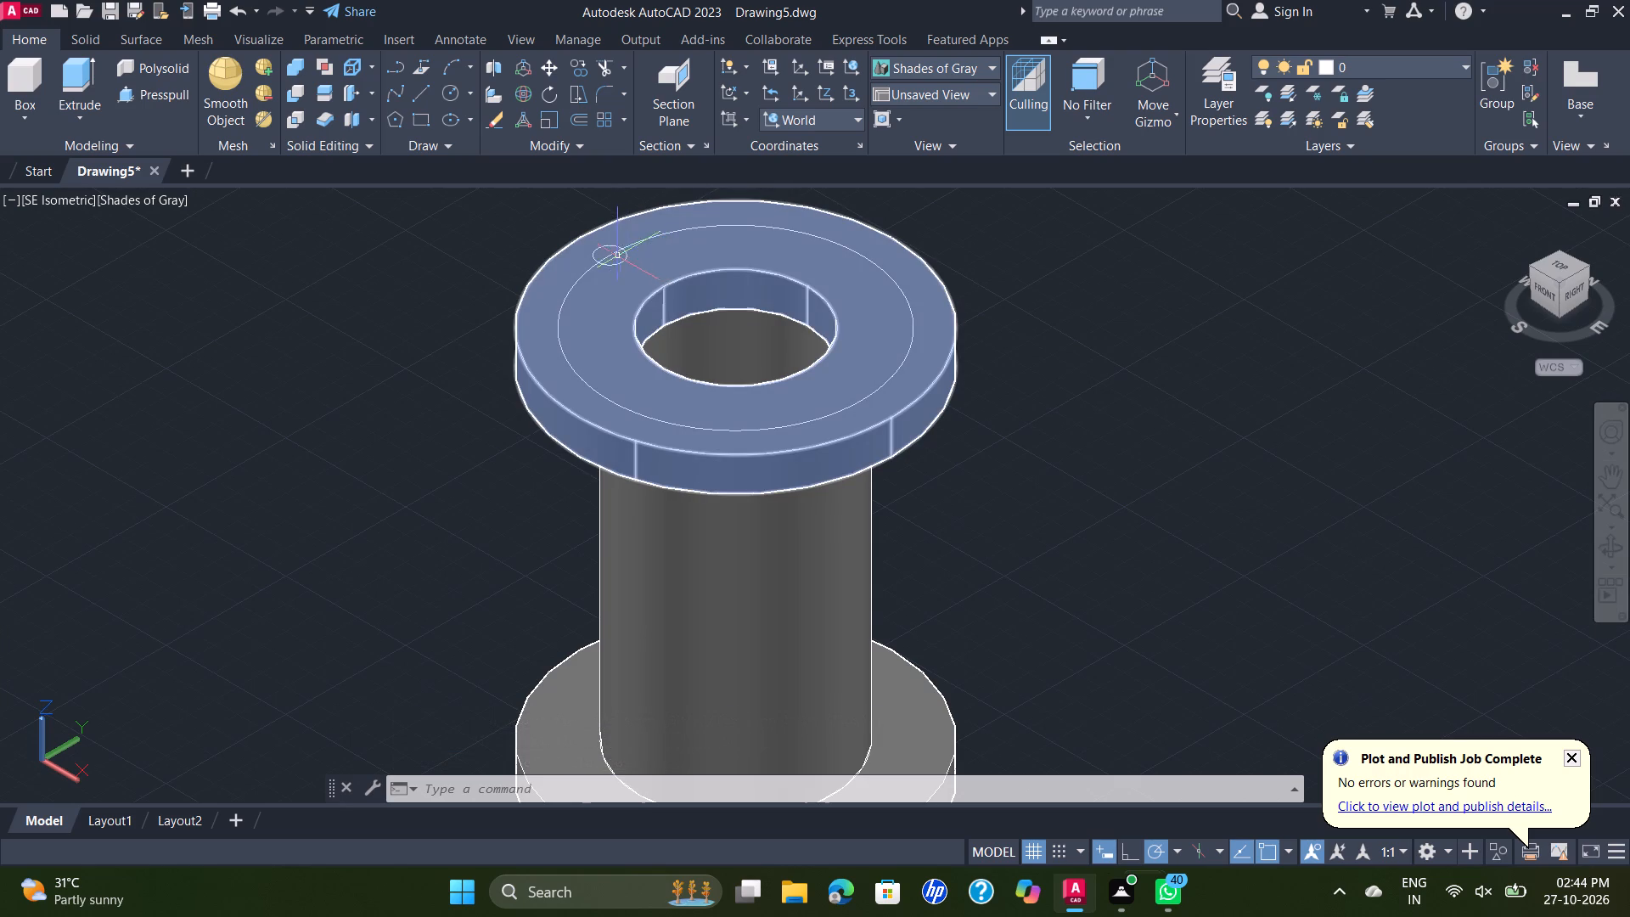
{"action": "left_click", "coordinate": [625, 259]}
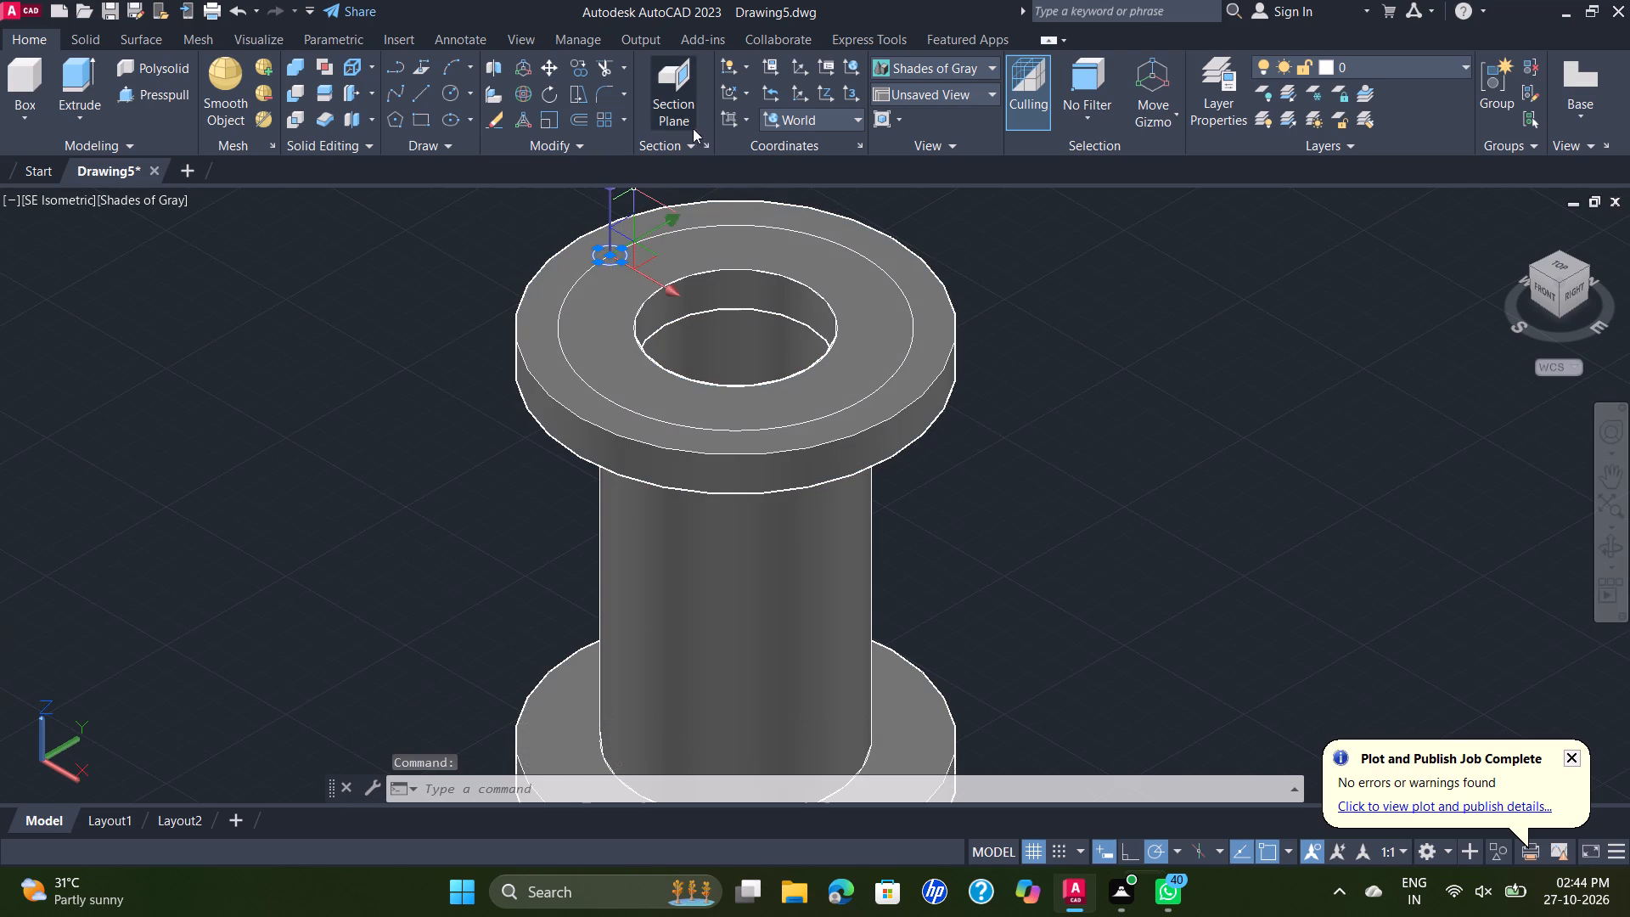
{"action": "left_click", "coordinate": [621, 129]}
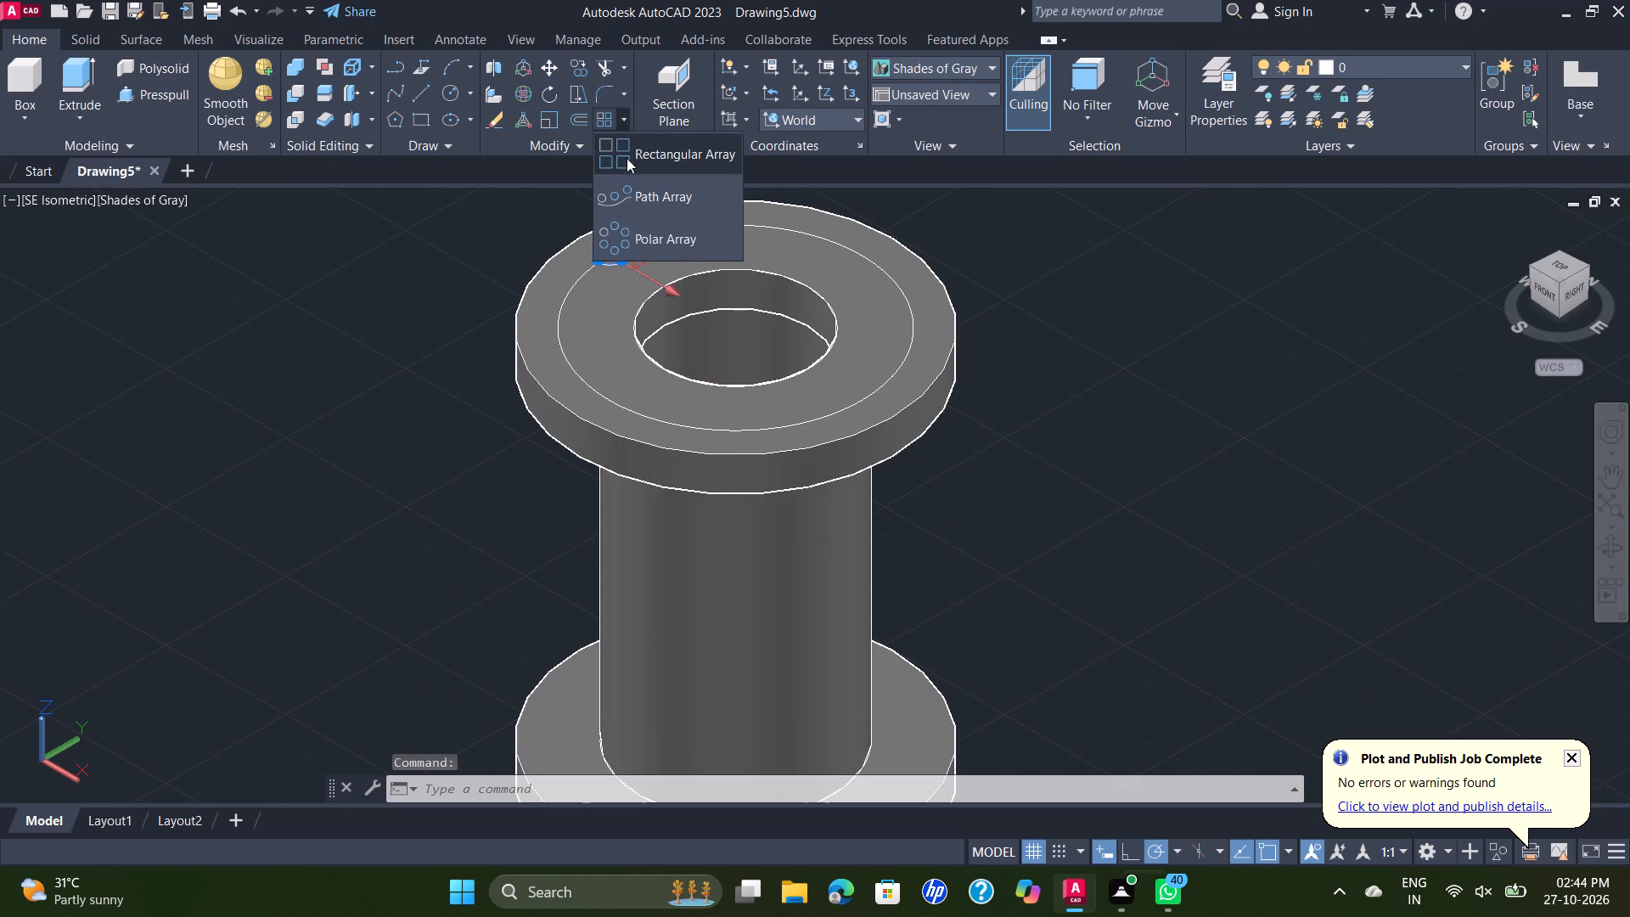
{"action": "left_click", "coordinate": [644, 236]}
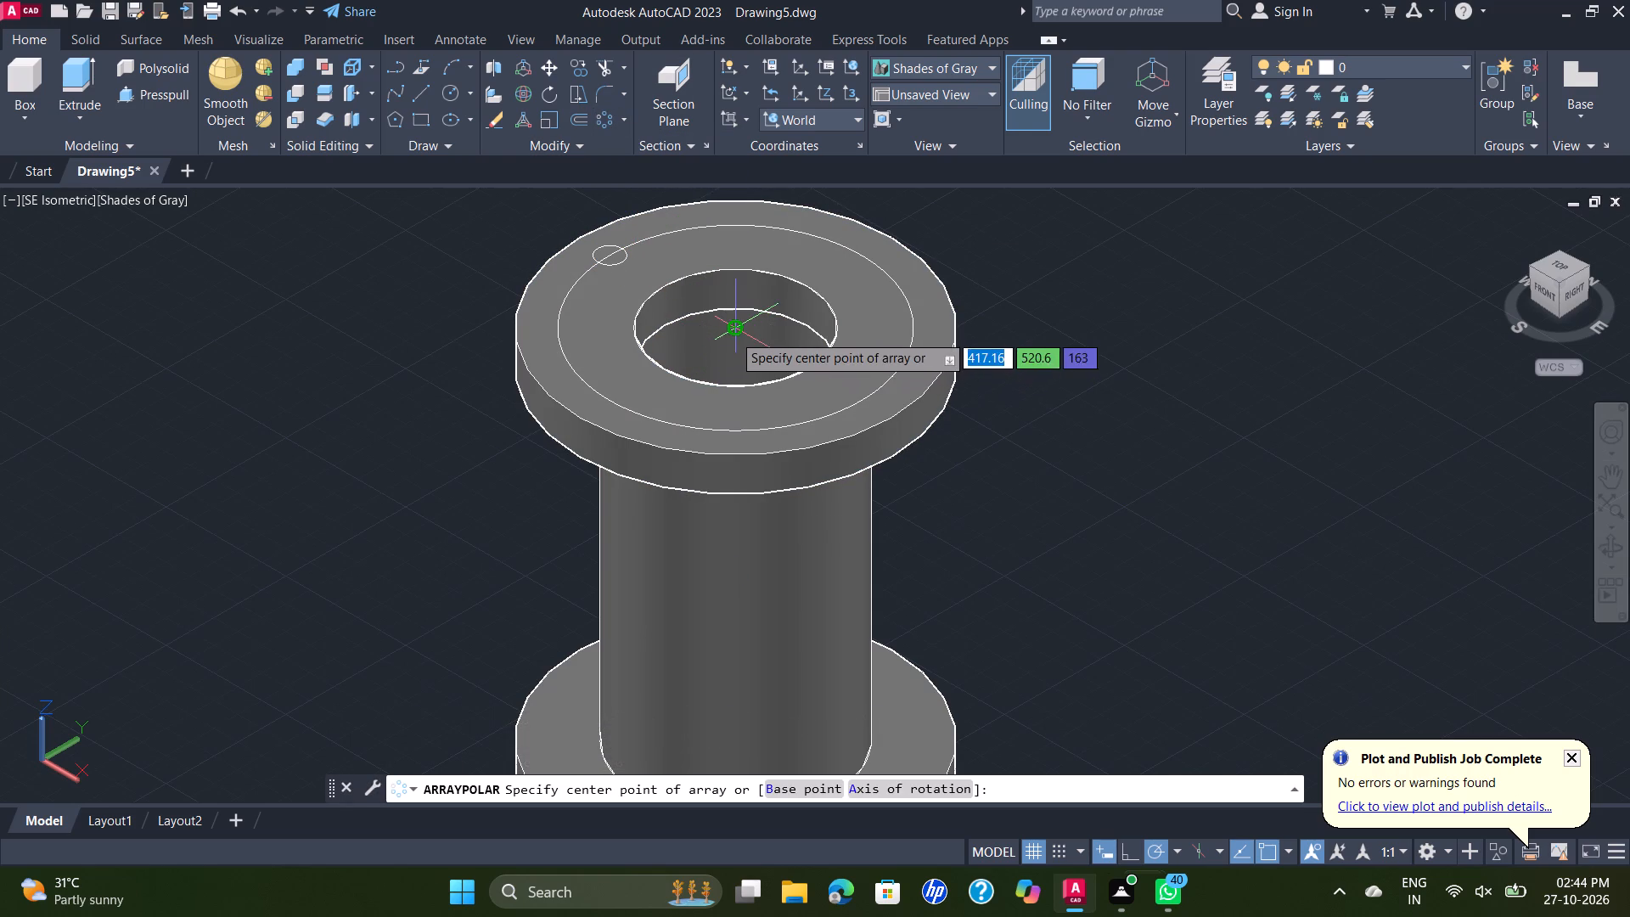
{"action": "left_click", "coordinate": [734, 335]}
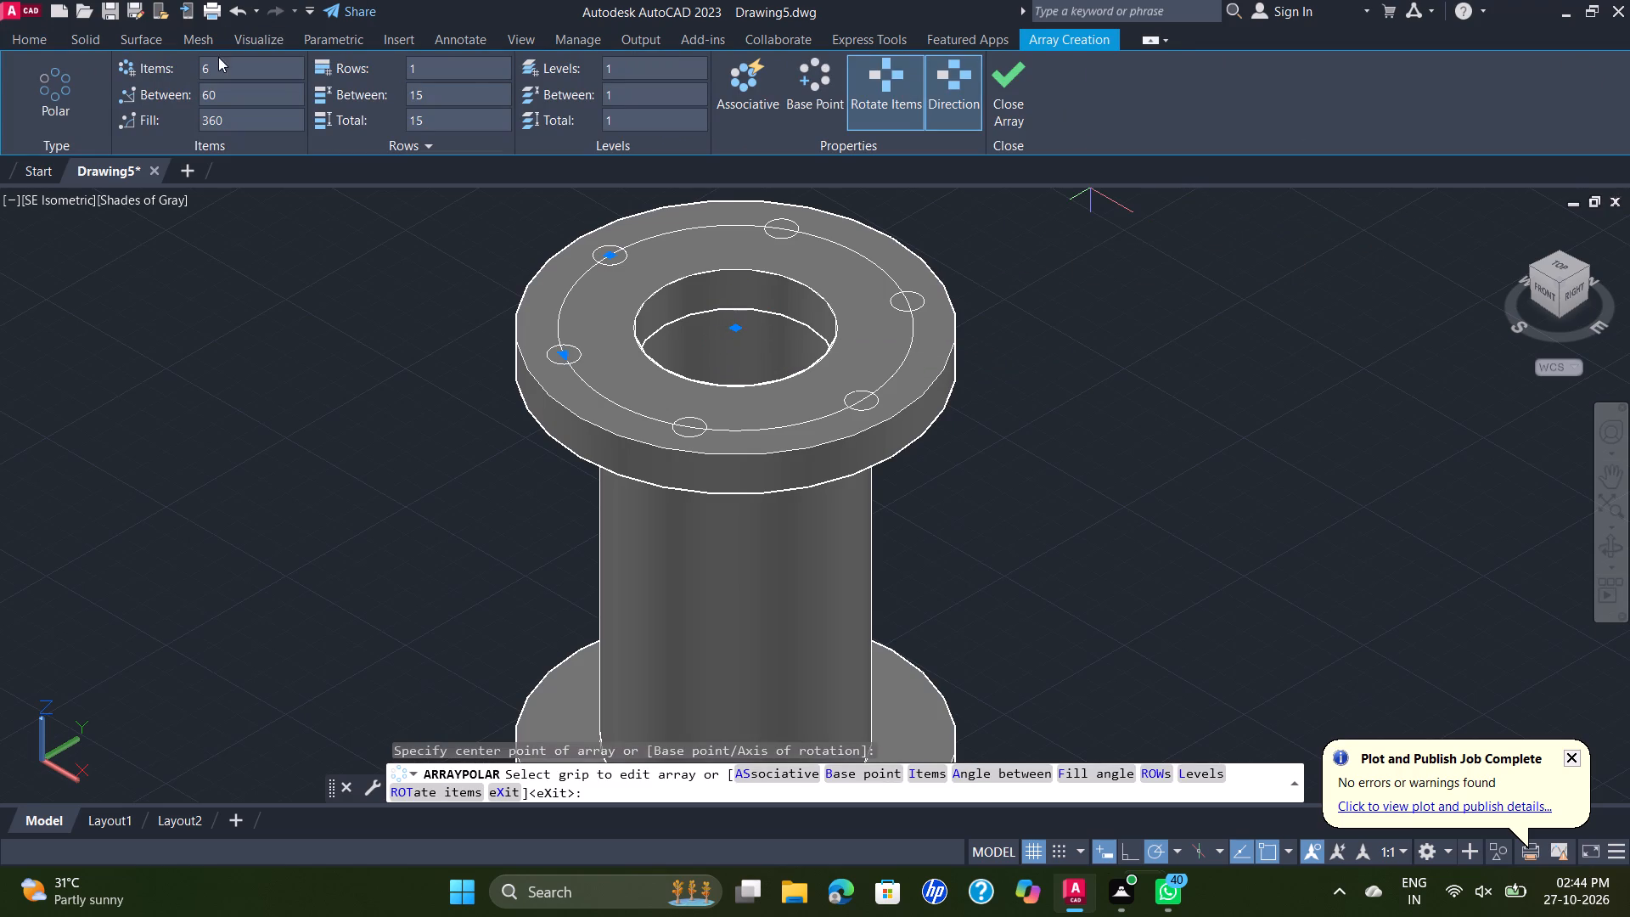
{"action": "left_click", "coordinate": [205, 72]}
{"action": "key", "text": "4"}
{"action": "key", "text": "Return"}
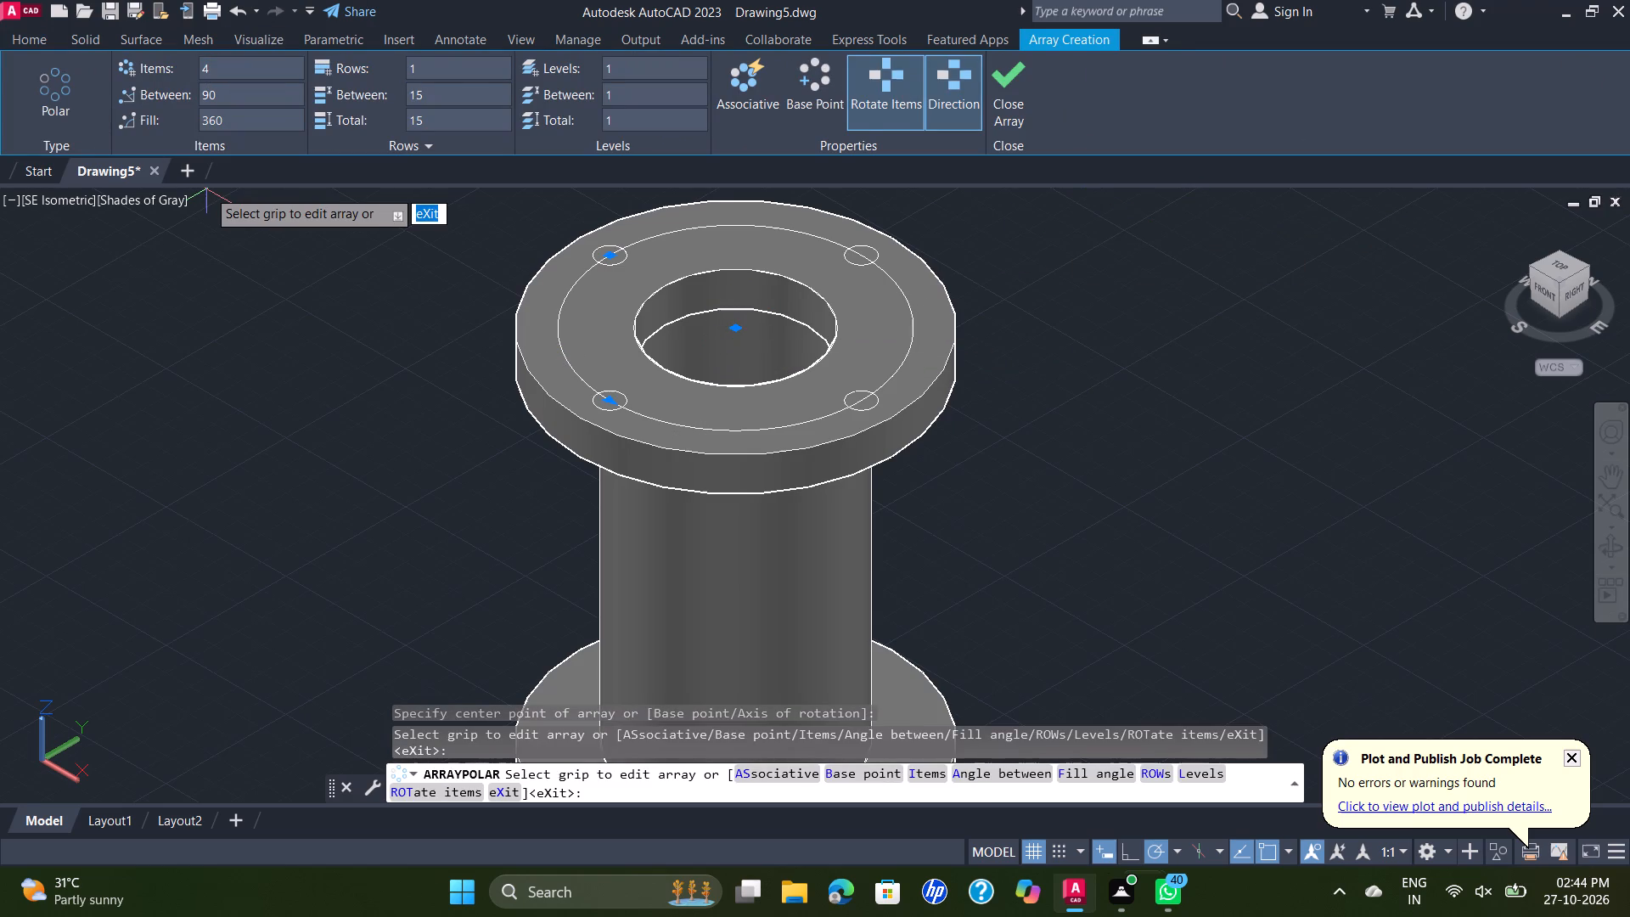
{"action": "key", "text": "Escape"}
Erase the 105-diameter circle from the top flange in the 2D Wireframe style, and restore the Shades of Gray style.
{"action": "scroll", "coordinate": [938, 320], "scroll_direction": "down", "scroll_amount": 1}
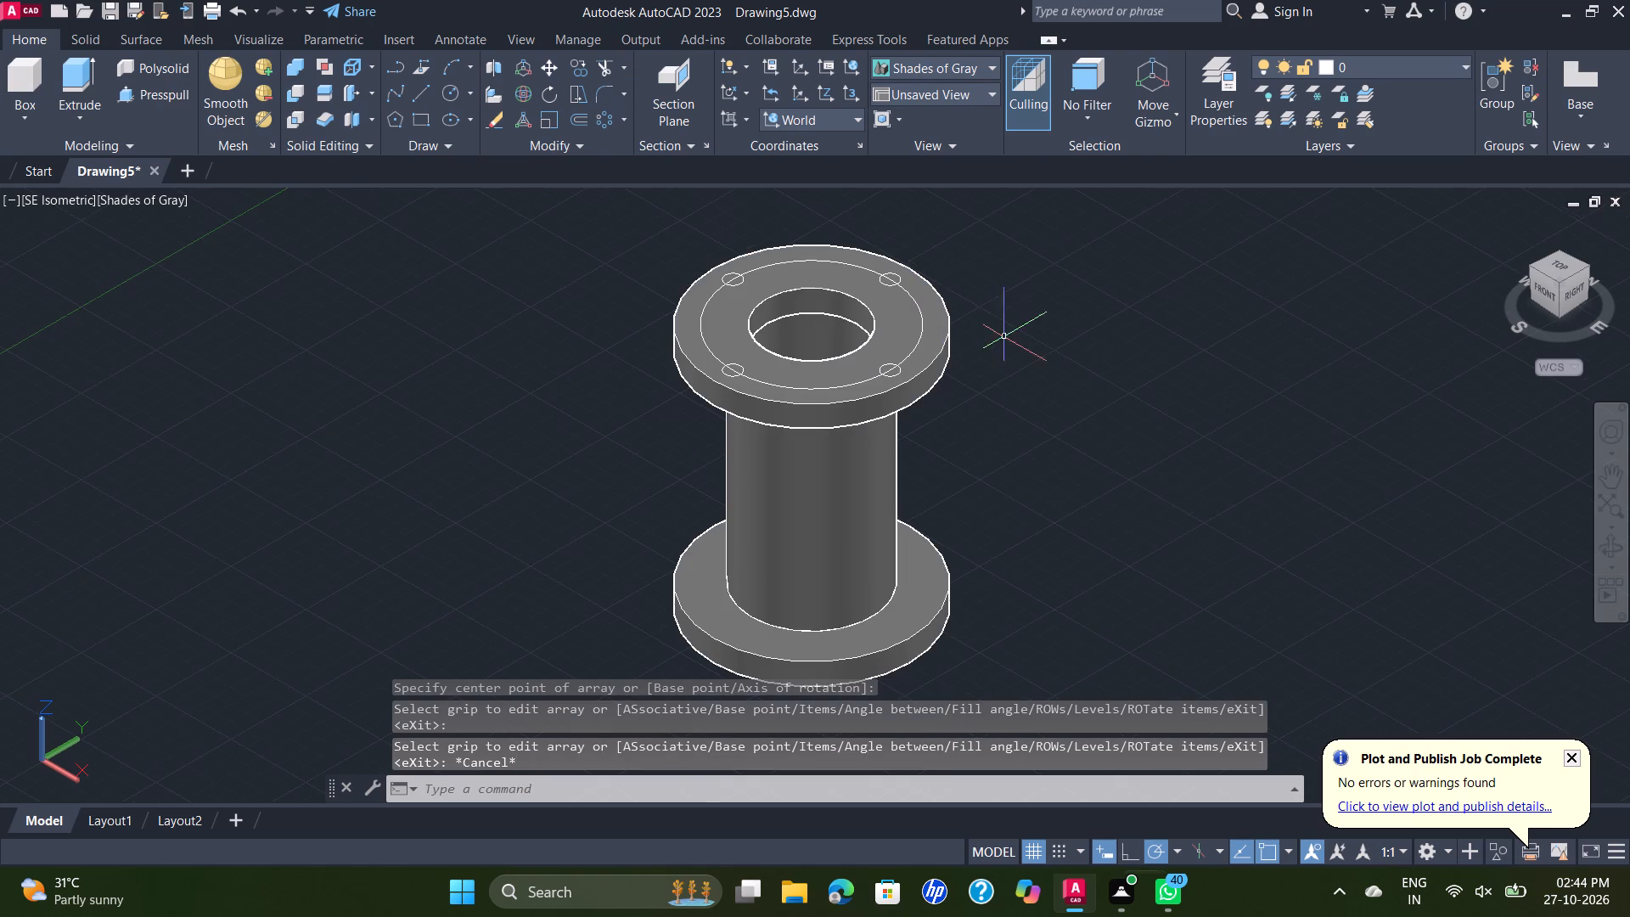
{"action": "middle_click_drag", "start_coordinate": [999, 331], "coordinate": [1008, 290]}
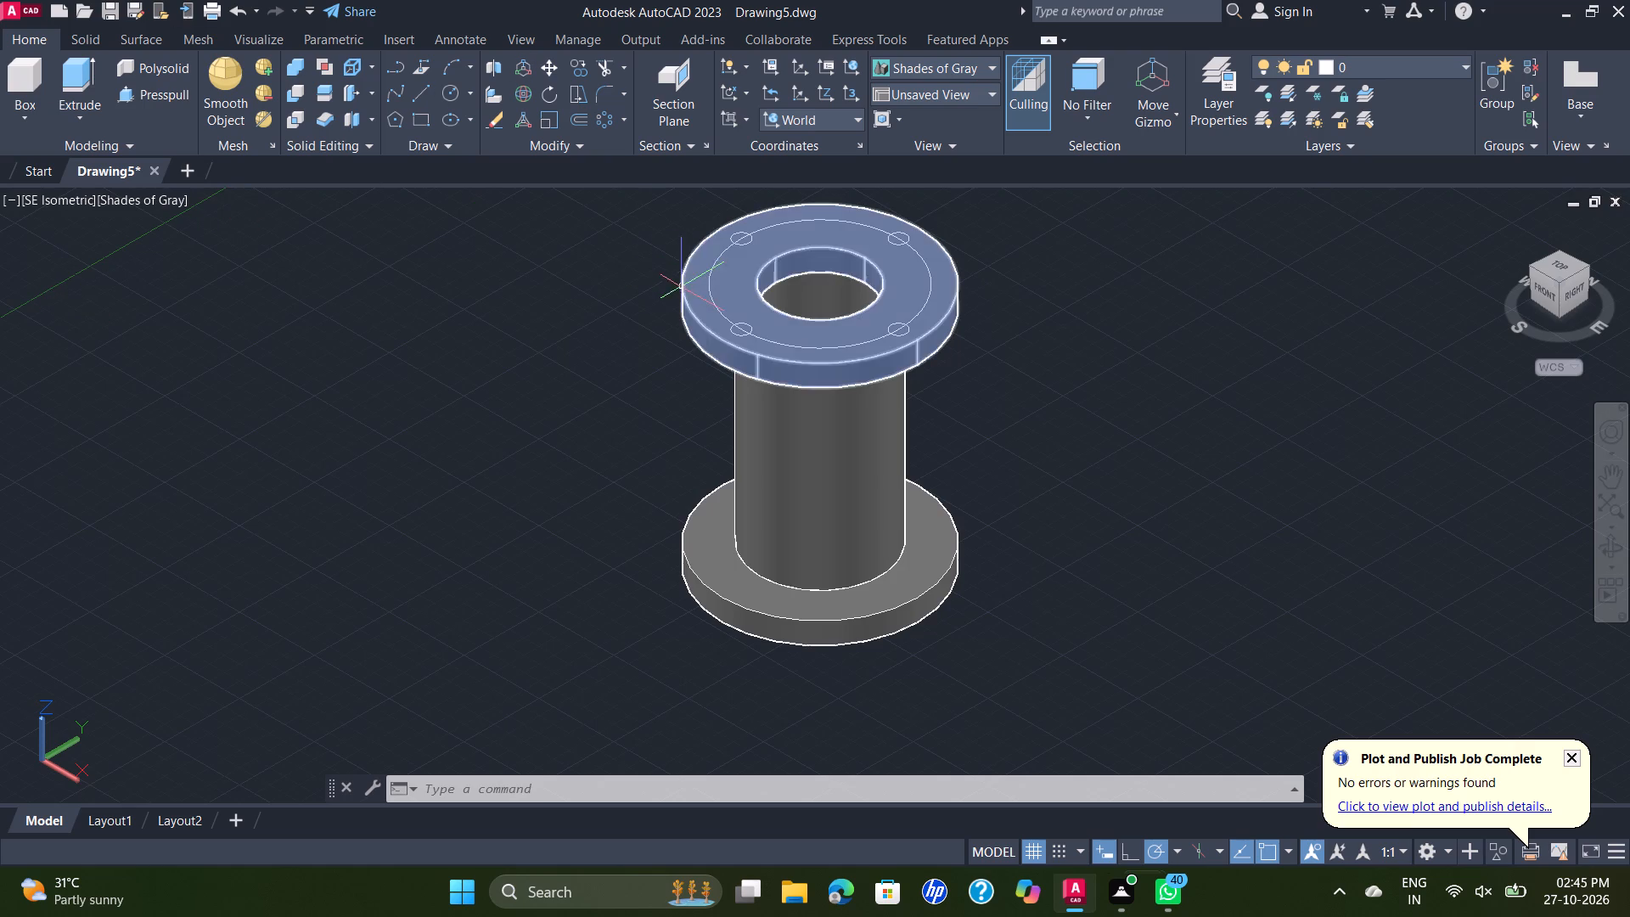
{"action": "scroll", "coordinate": [709, 290], "scroll_direction": "up", "scroll_amount": 3}
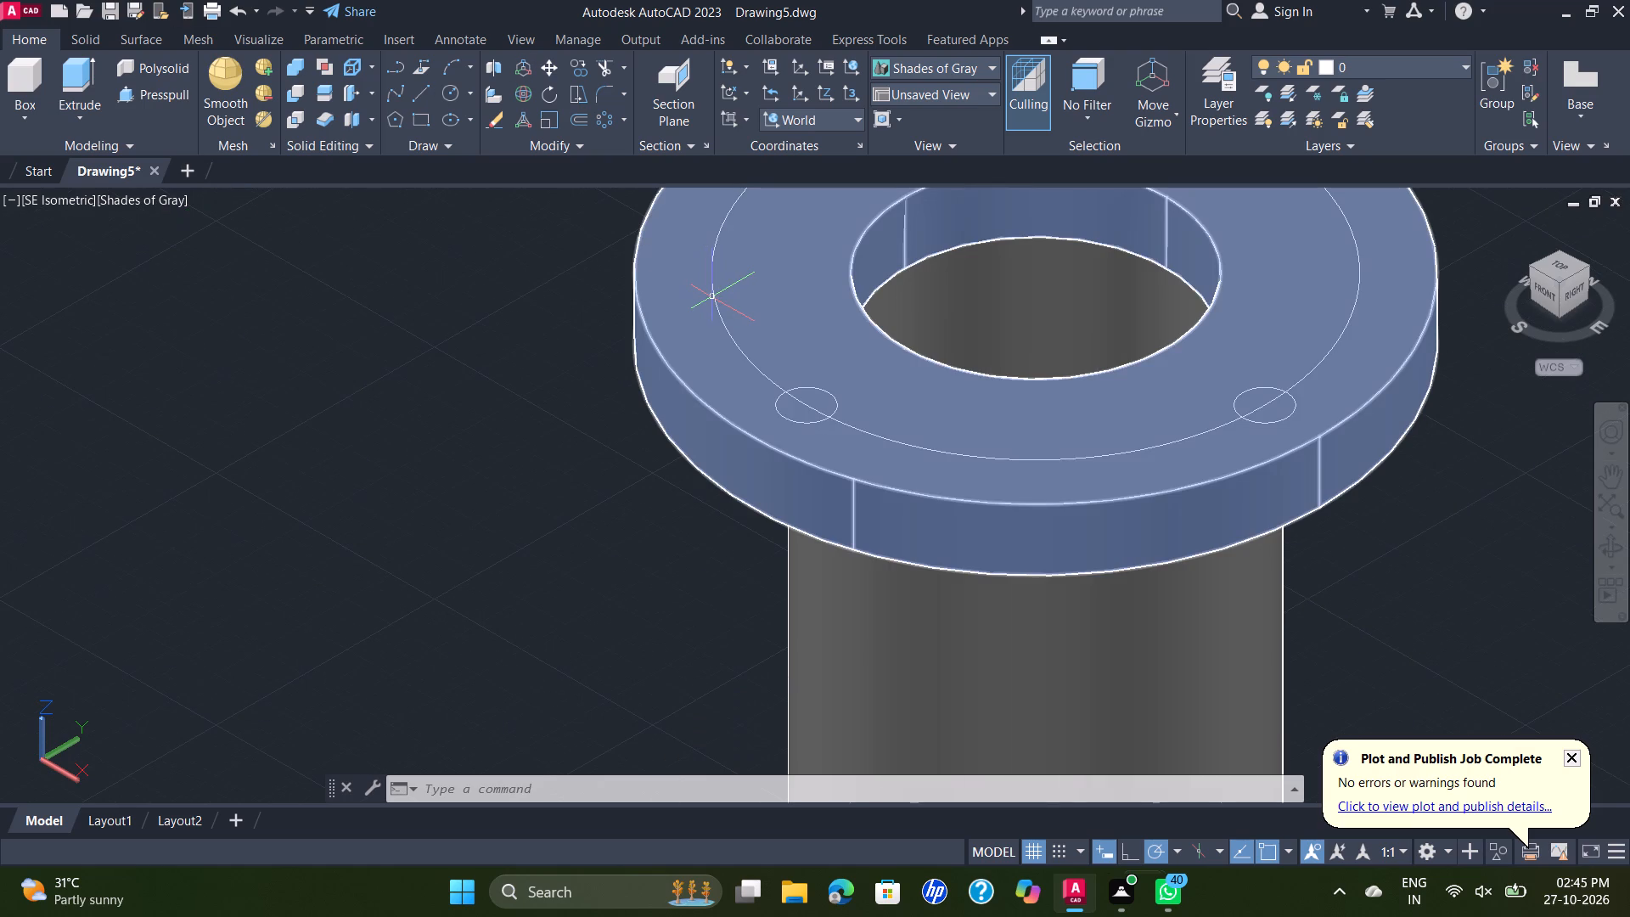
{"action": "scroll", "coordinate": [715, 299], "scroll_direction": "up", "scroll_amount": 2}
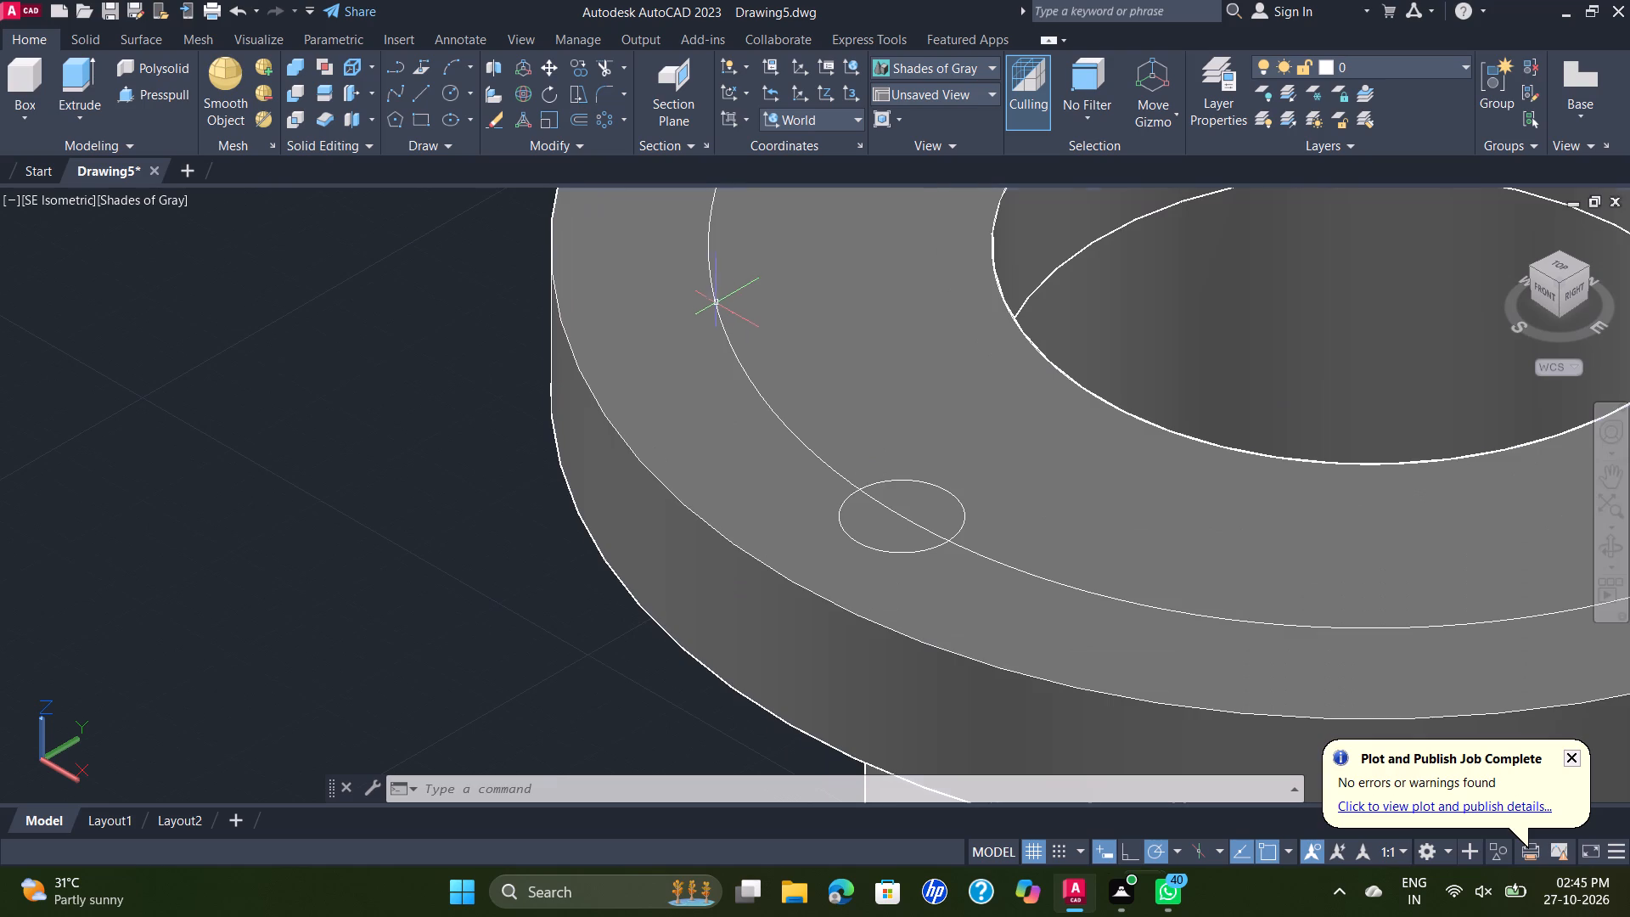
{"action": "left_click", "coordinate": [715, 303]}
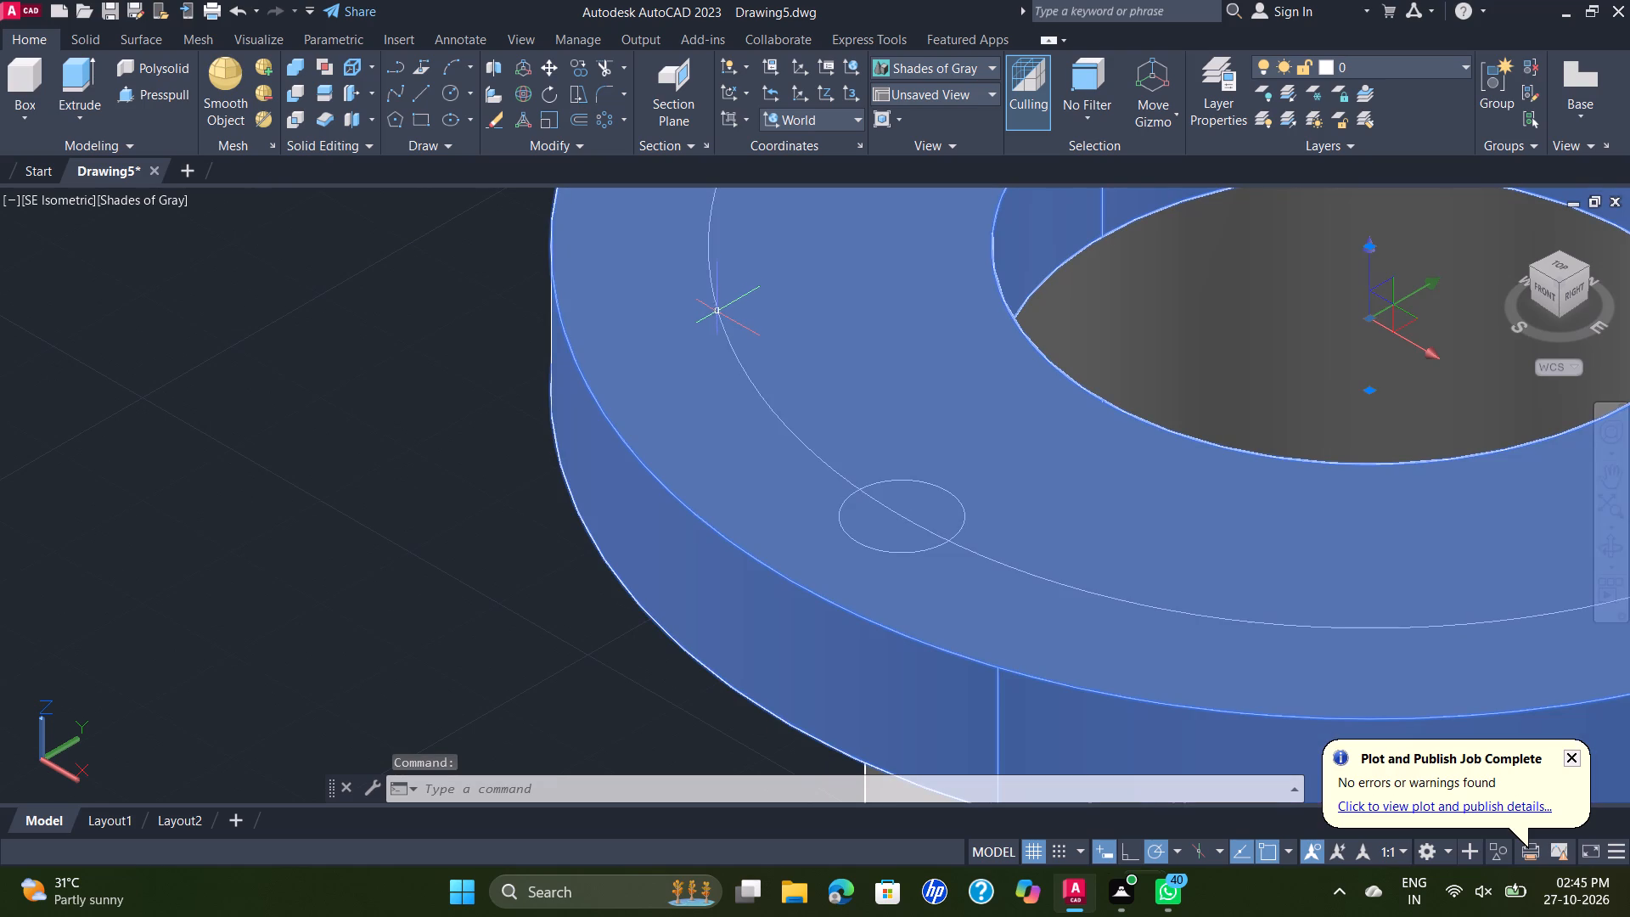
{"action": "key", "text": "Escape"}
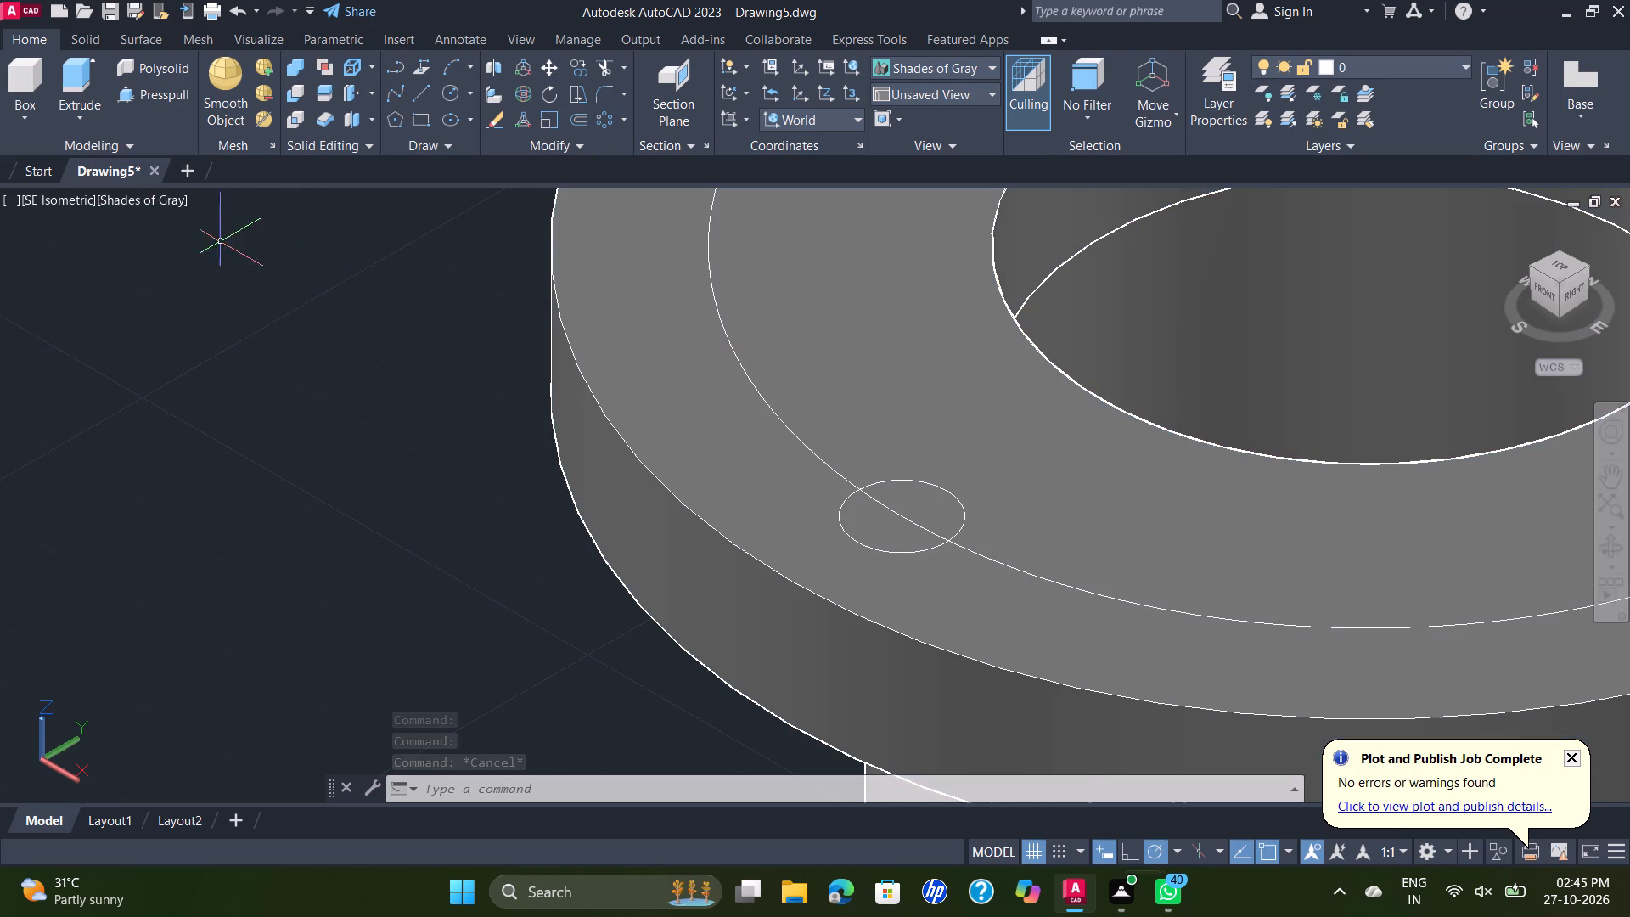
{"action": "left_click", "coordinate": [175, 203]}
{"action": "left_click", "coordinate": [287, 256]}
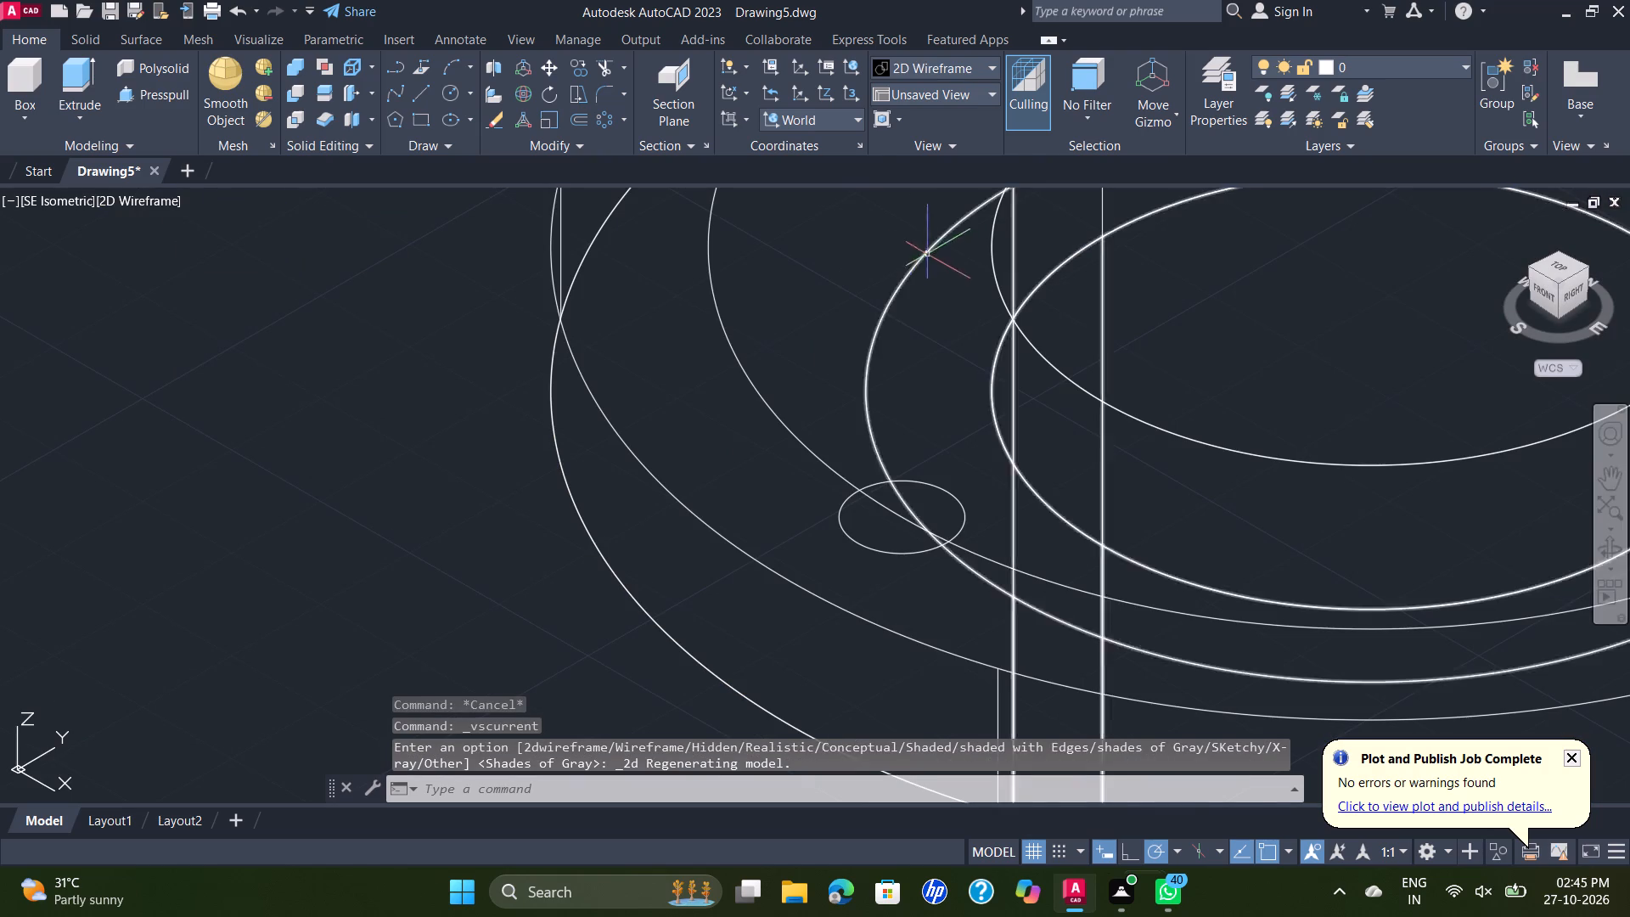
{"action": "left_click", "coordinate": [736, 348]}
{"action": "key", "text": "Delete"}
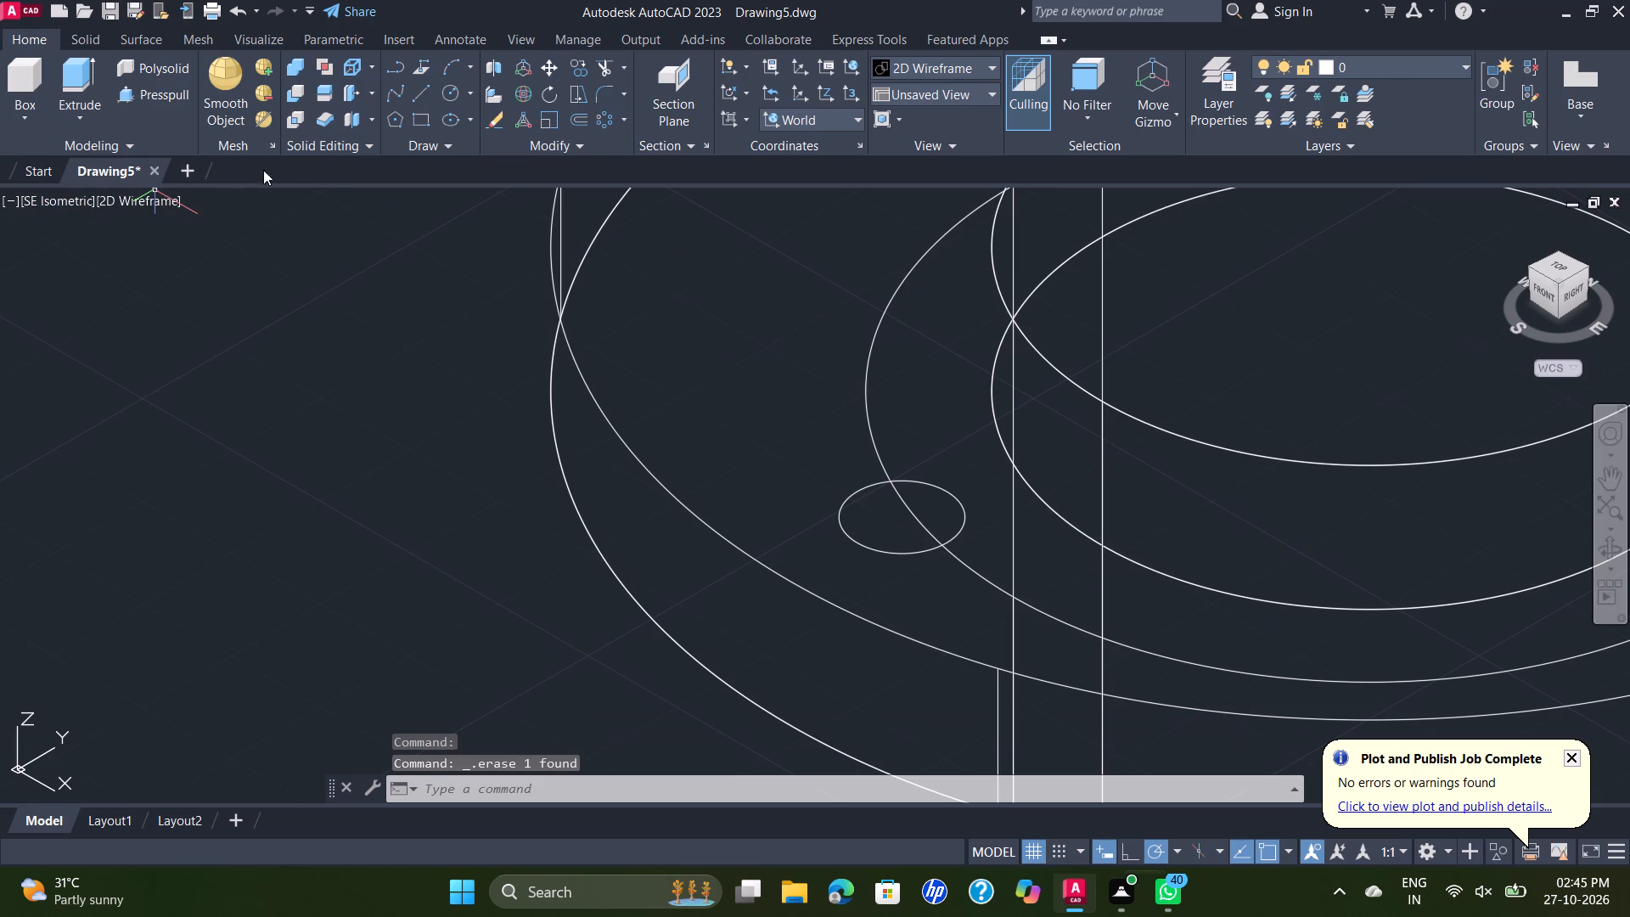
{"action": "left_click", "coordinate": [120, 195]}
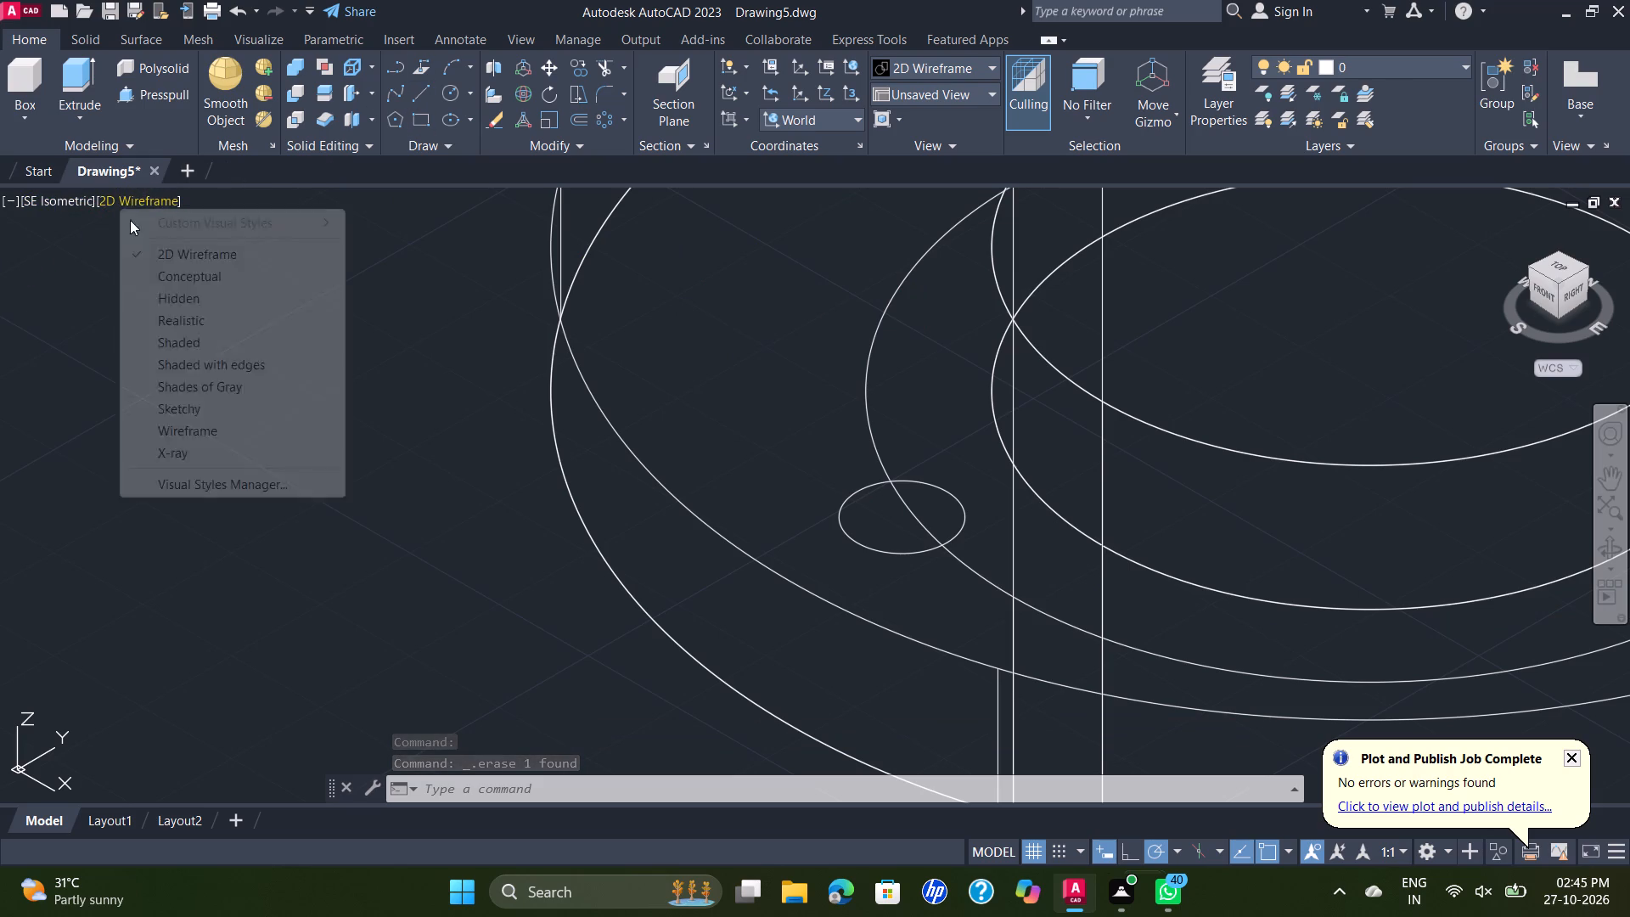
{"action": "left_click", "coordinate": [246, 385]}
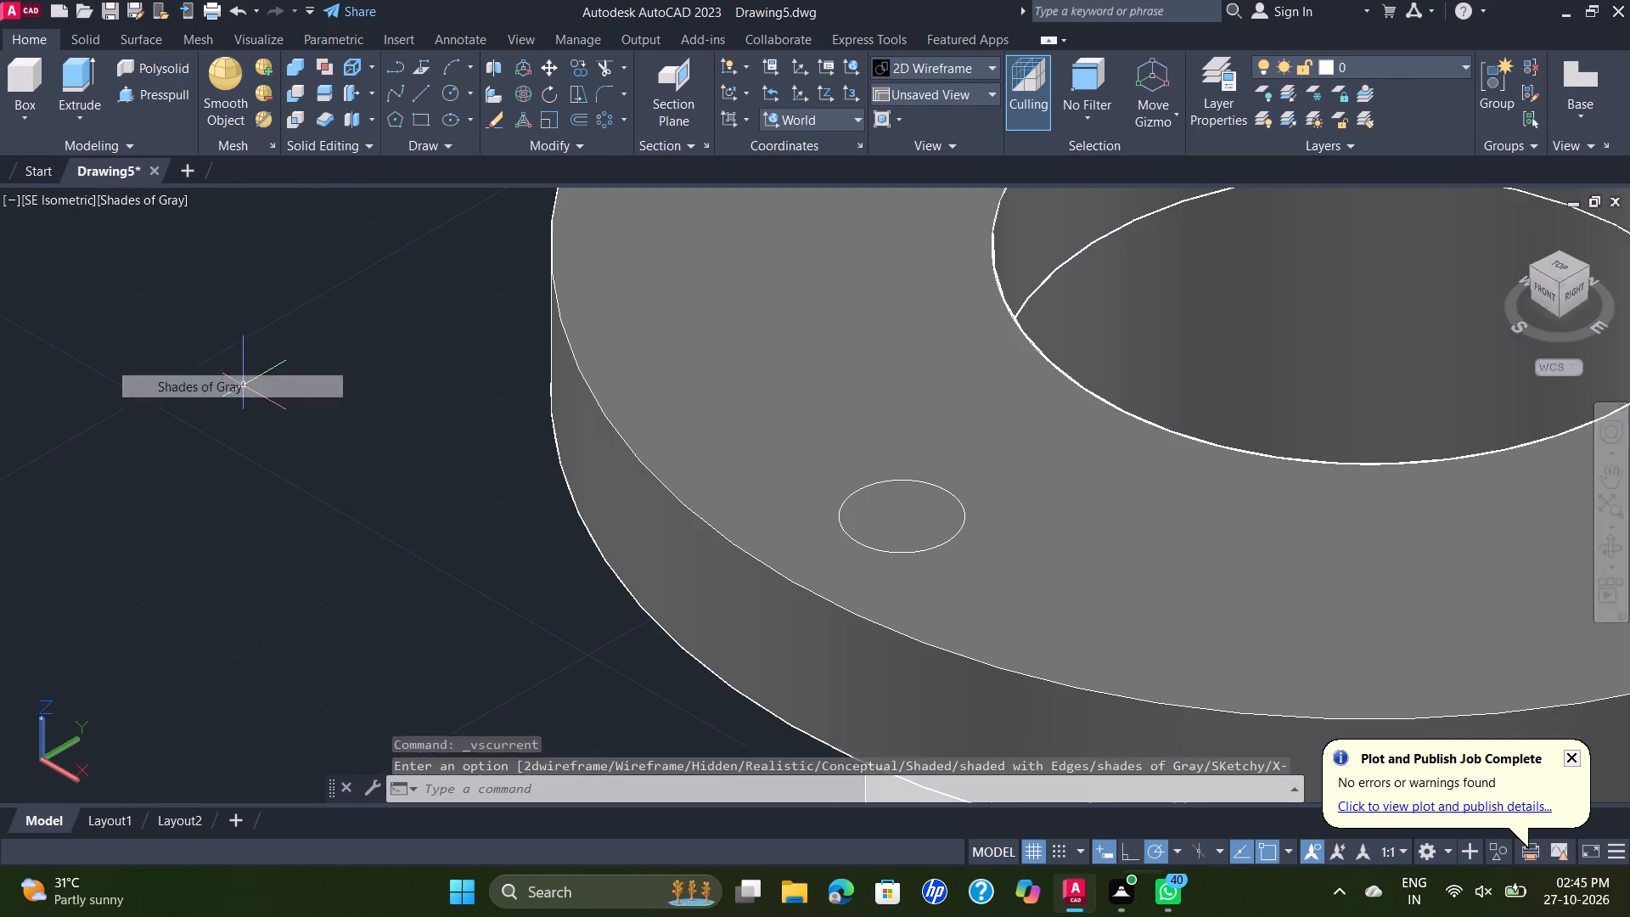
Presspull the south, east and north 10-diameter circles downward to cut holes through the top flange.
{"action": "scroll", "coordinate": [1059, 337], "scroll_direction": "down", "scroll_amount": 3}
{"action": "middle_click_drag", "start_coordinate": [1081, 354], "coordinate": [830, 285]}
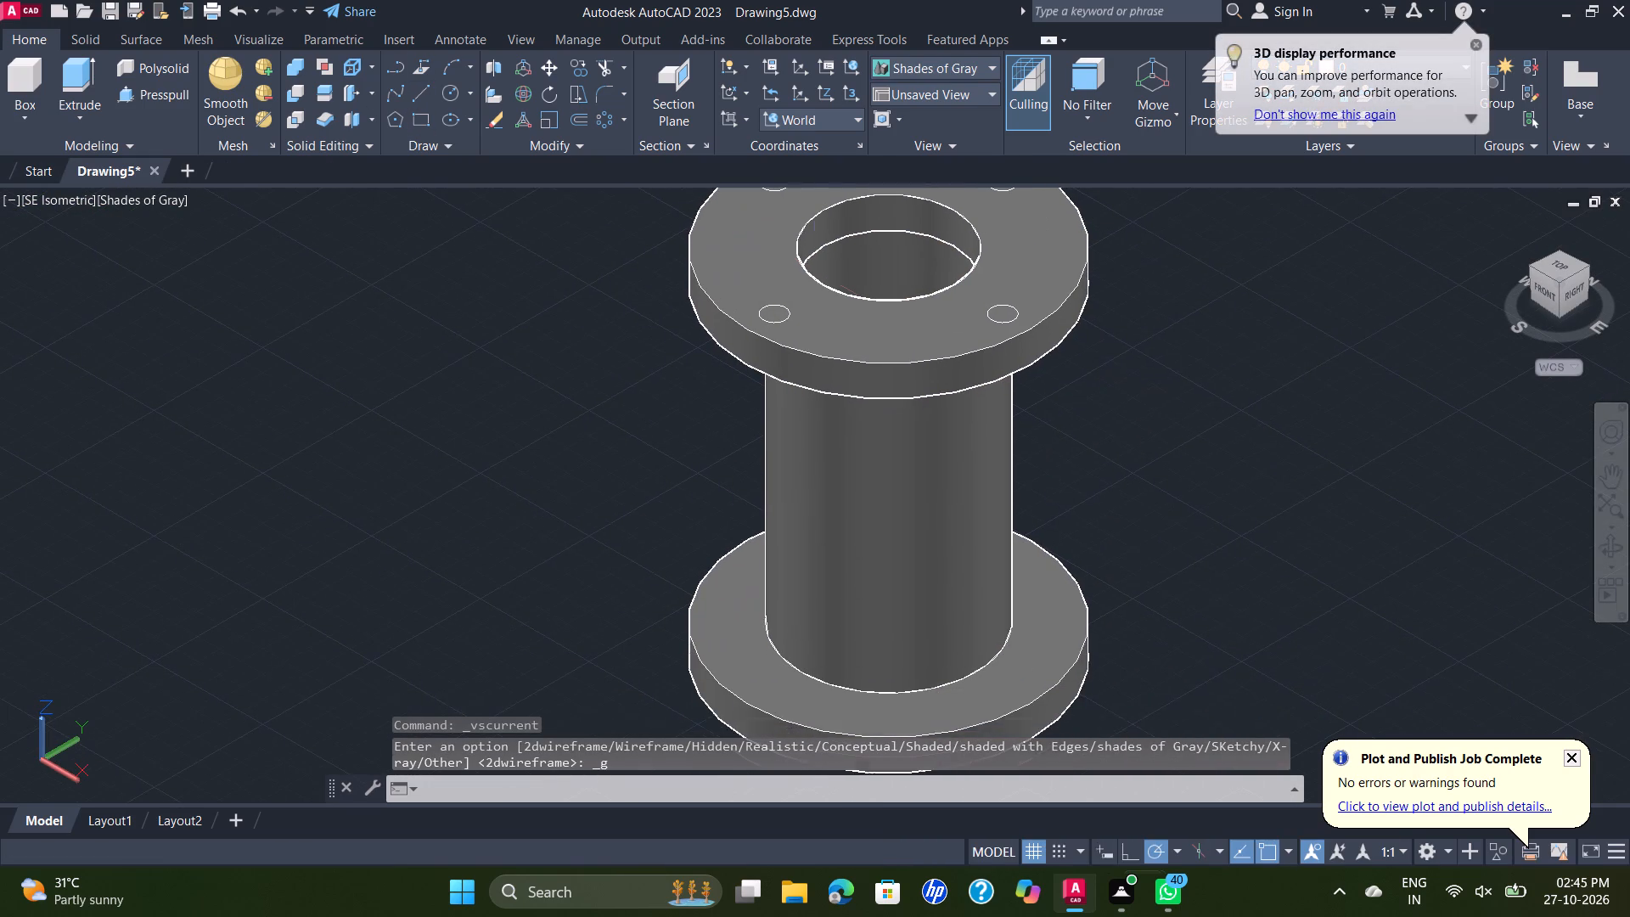
{"action": "scroll", "coordinate": [750, 275], "scroll_direction": "down", "scroll_amount": 1}
{"action": "middle_click_drag", "start_coordinate": [749, 278], "coordinate": [726, 331]}
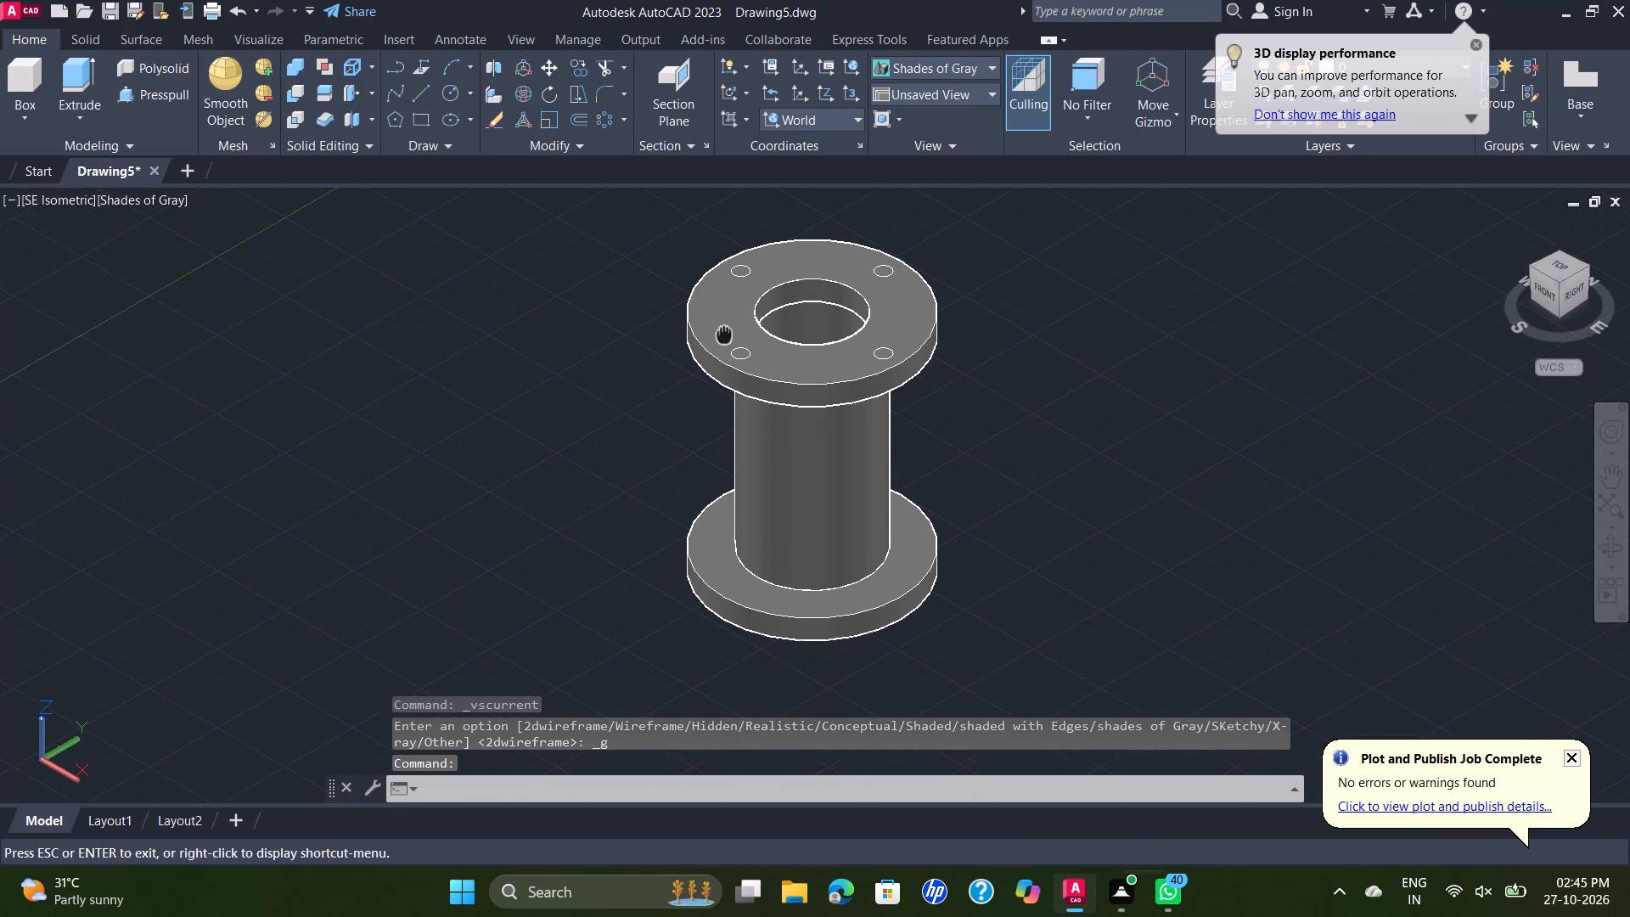
{"action": "left_click", "coordinate": [143, 102]}
{"action": "scroll", "coordinate": [739, 356], "scroll_direction": "up", "scroll_amount": 2}
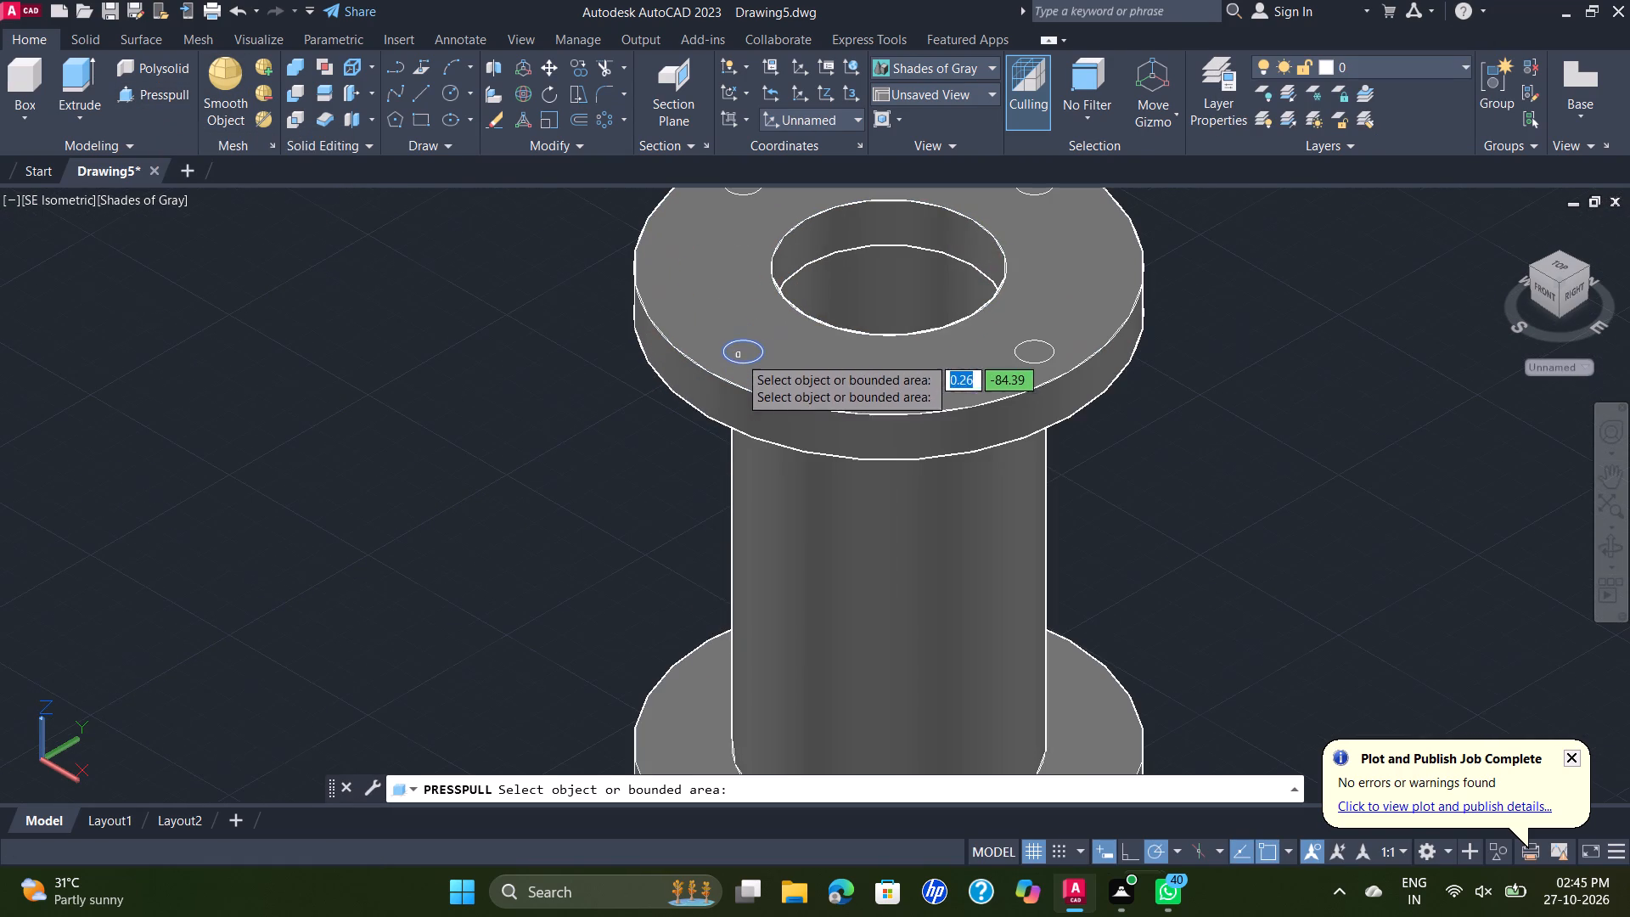
{"action": "left_click", "coordinate": [744, 352]}
{"action": "scroll", "coordinate": [756, 466], "scroll_direction": "down", "scroll_amount": 2}
{"action": "left_click", "coordinate": [733, 662]}
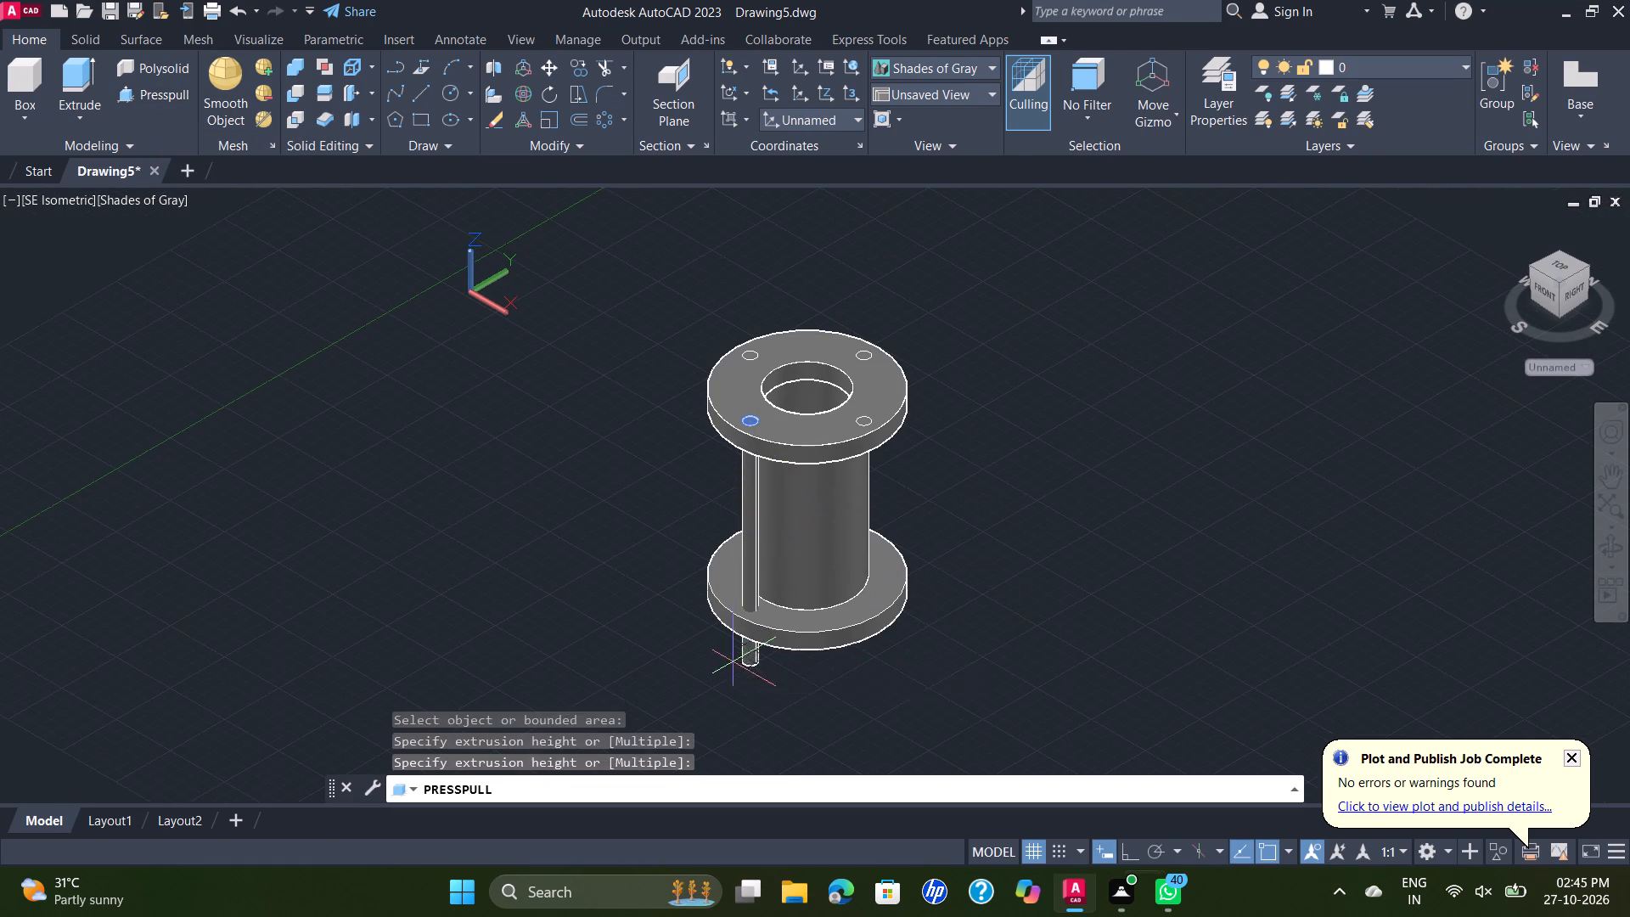
{"action": "left_click", "coordinate": [868, 422]}
{"action": "left_click", "coordinate": [945, 650]}
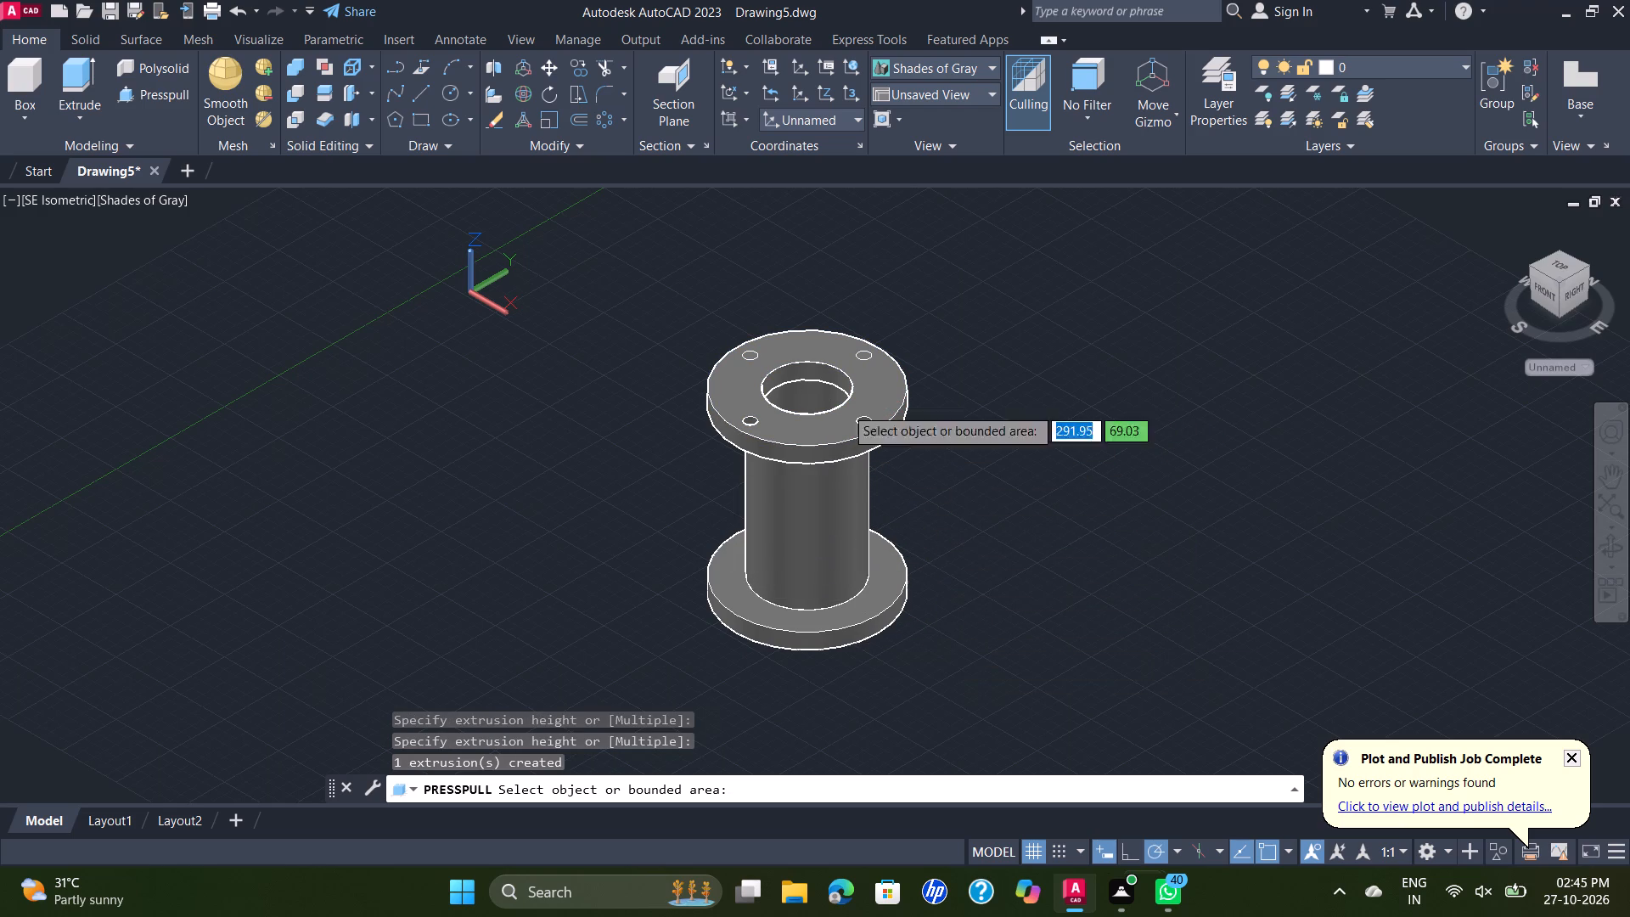
{"action": "left_click", "coordinate": [864, 353]}
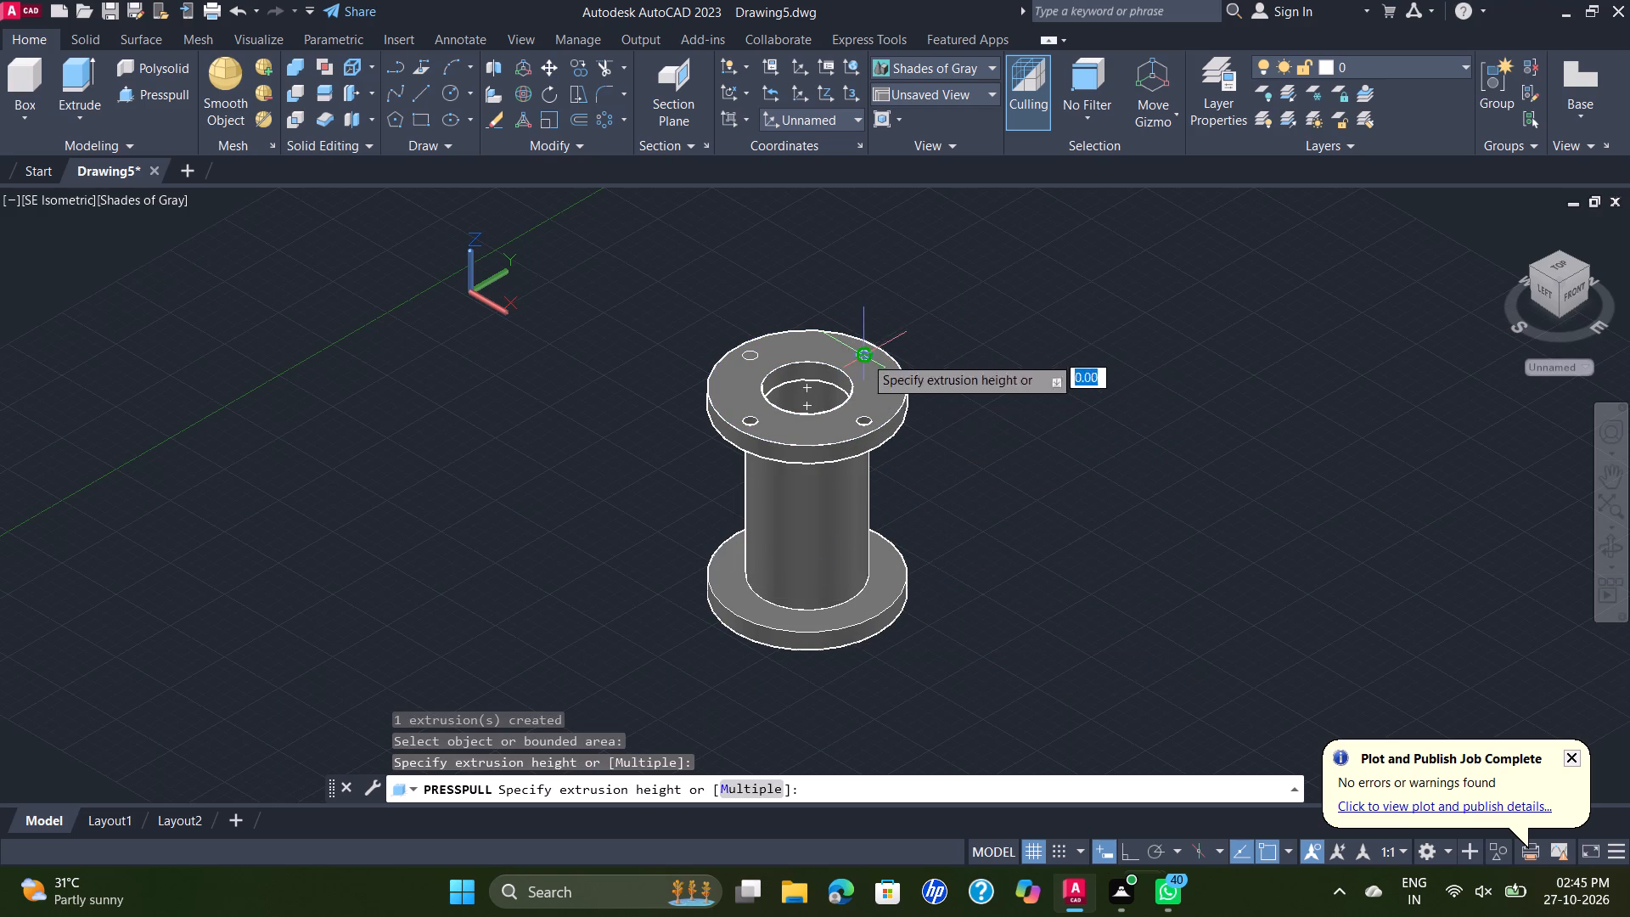
{"action": "left_click", "coordinate": [959, 665]}
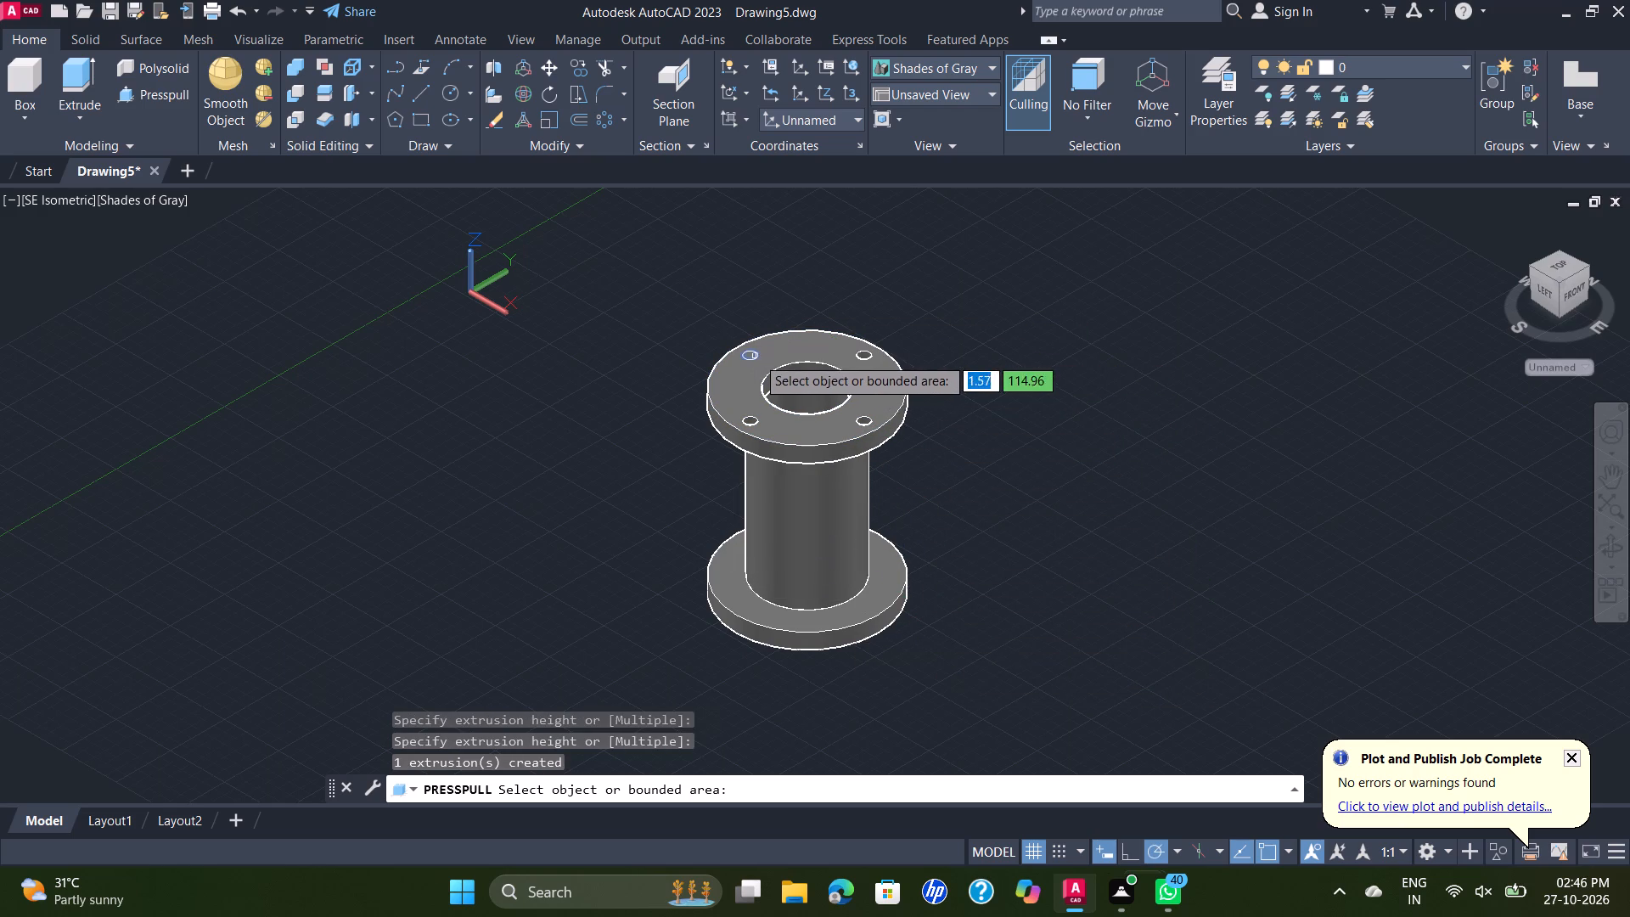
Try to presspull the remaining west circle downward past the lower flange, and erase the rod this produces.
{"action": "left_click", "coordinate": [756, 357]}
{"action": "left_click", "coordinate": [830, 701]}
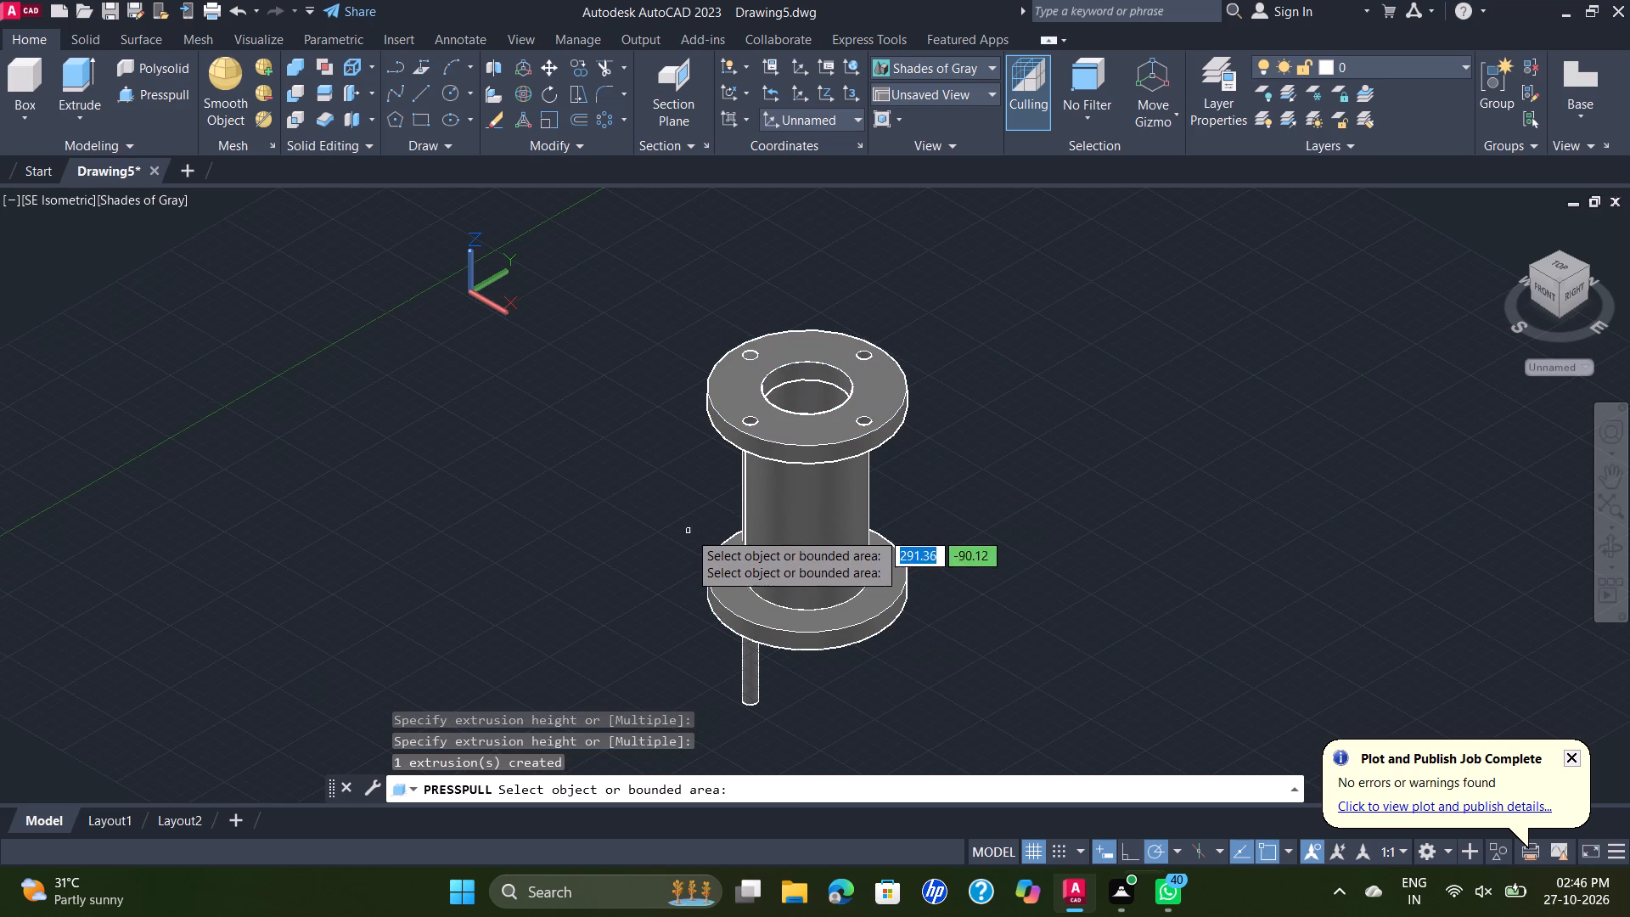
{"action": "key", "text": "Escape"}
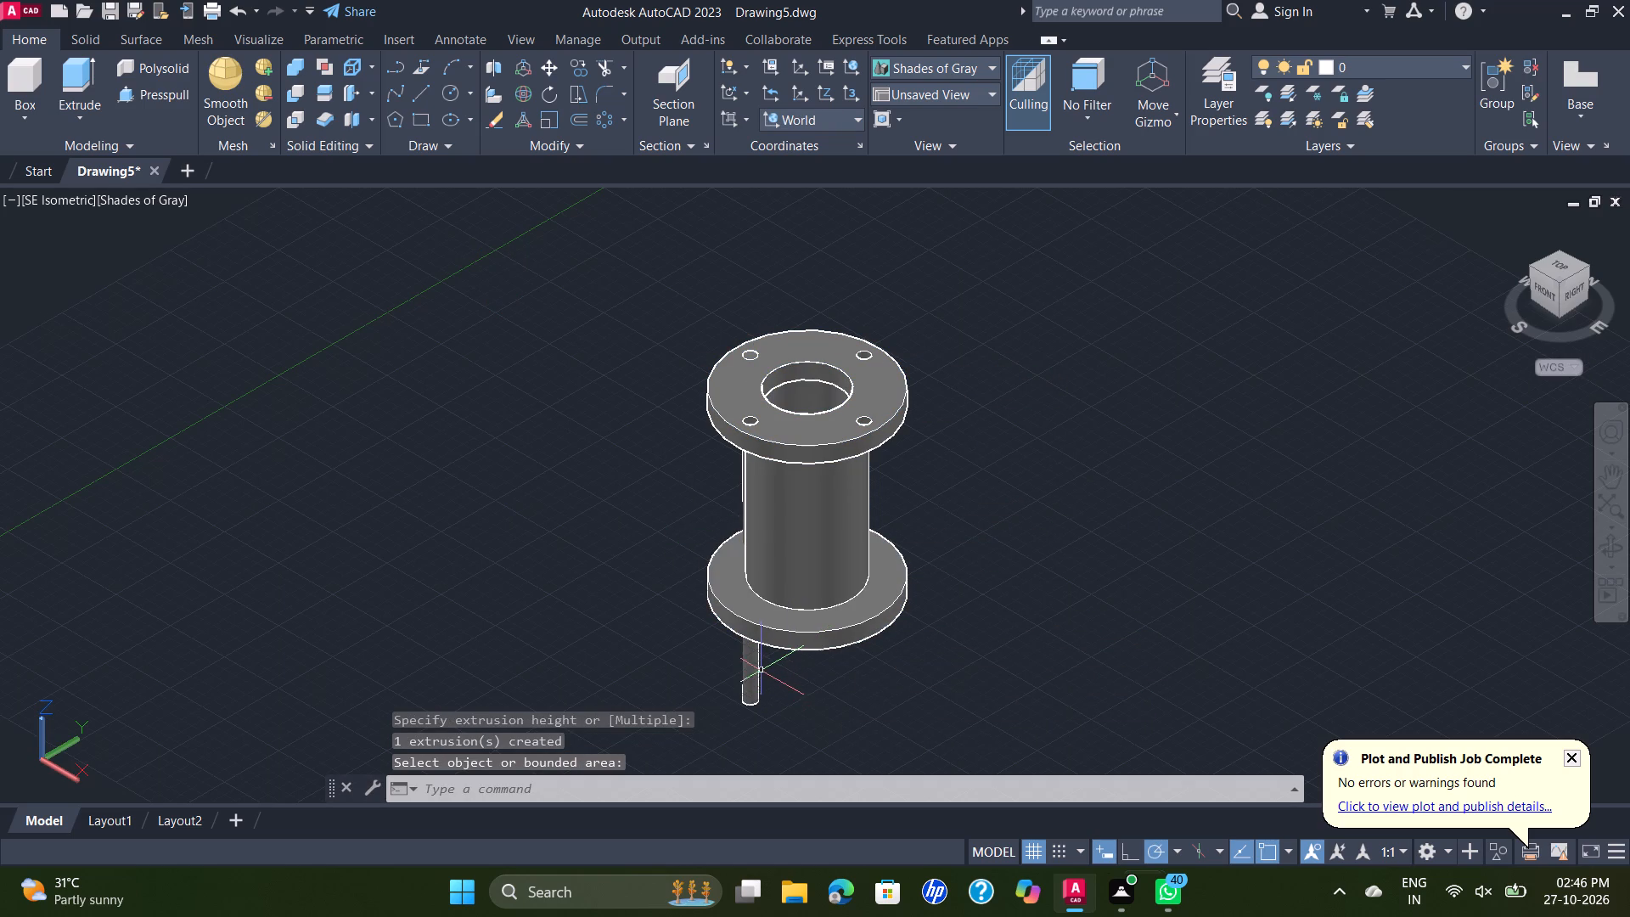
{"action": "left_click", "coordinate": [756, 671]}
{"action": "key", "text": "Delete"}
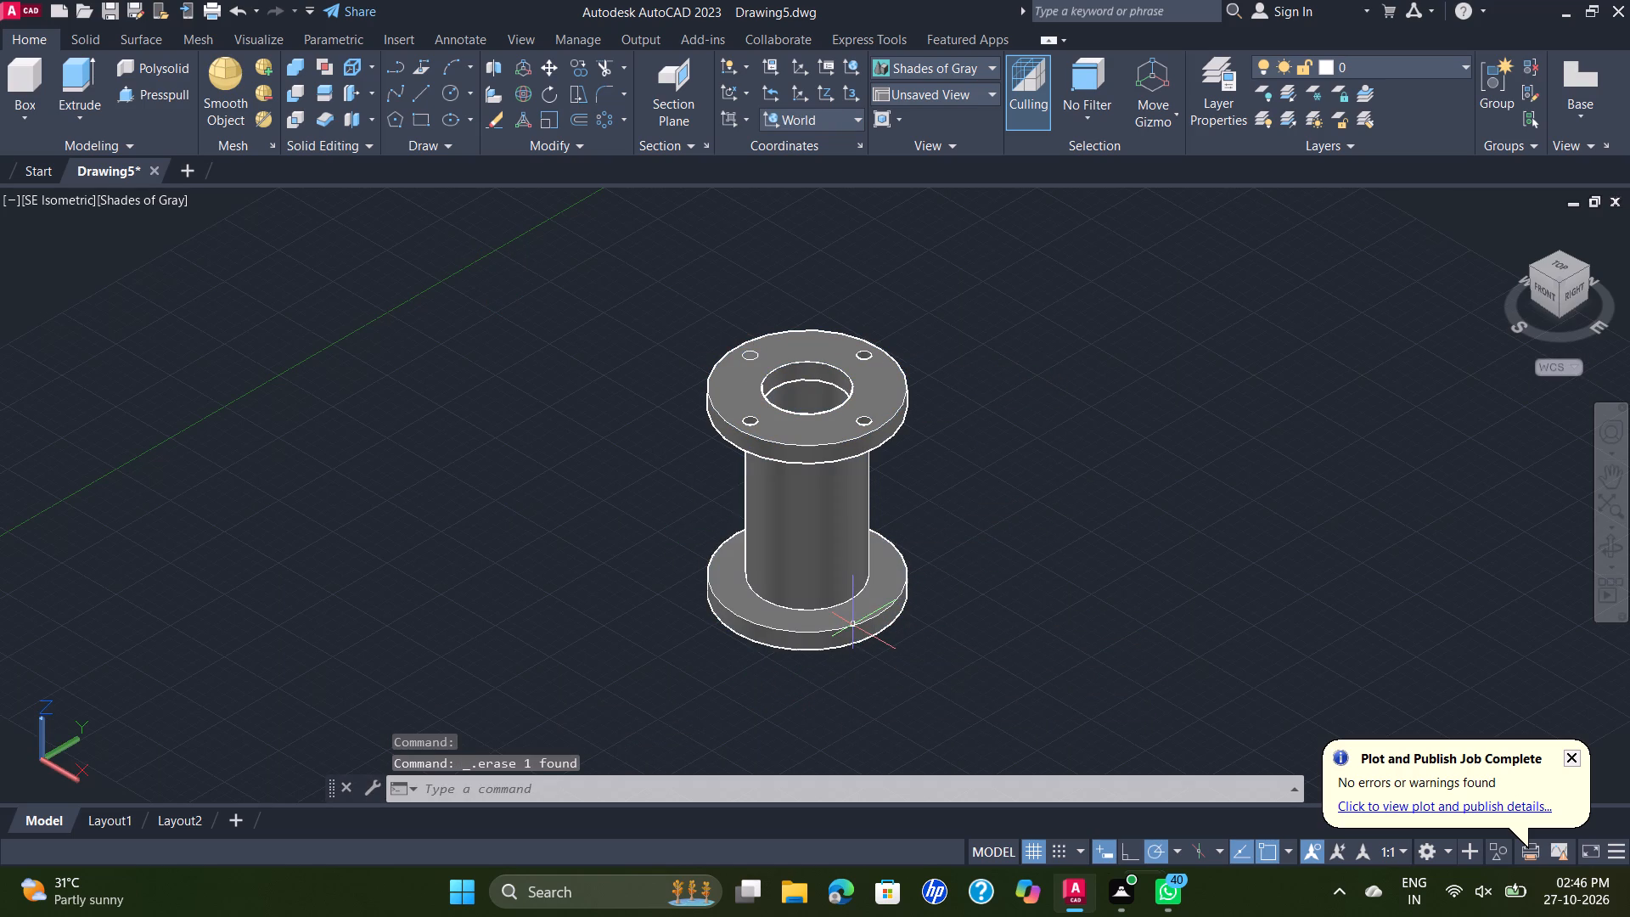
Presspull the west 10-diameter circle downward to cut the fourth hole through the top flange.
{"action": "middle_click_drag", "start_coordinate": [941, 338], "coordinate": [950, 346], "text": "shift"}
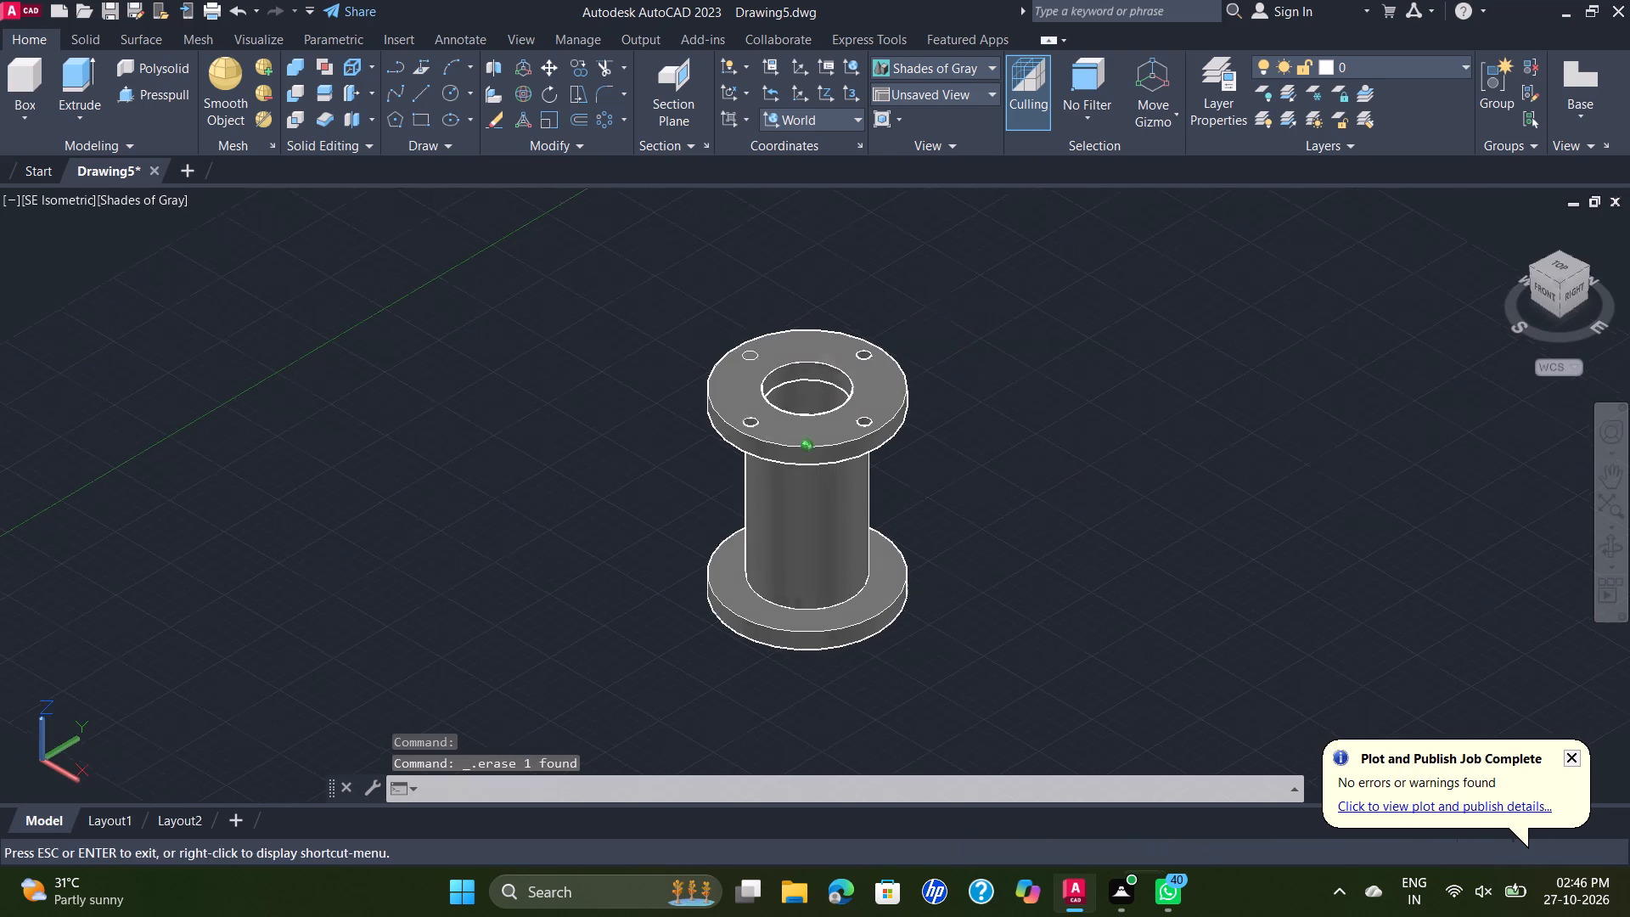
{"action": "middle_click_drag", "start_coordinate": [950, 346], "coordinate": [1030, 405], "text": "shift"}
{"action": "middle_click_drag", "start_coordinate": [947, 340], "coordinate": [1059, 379]}
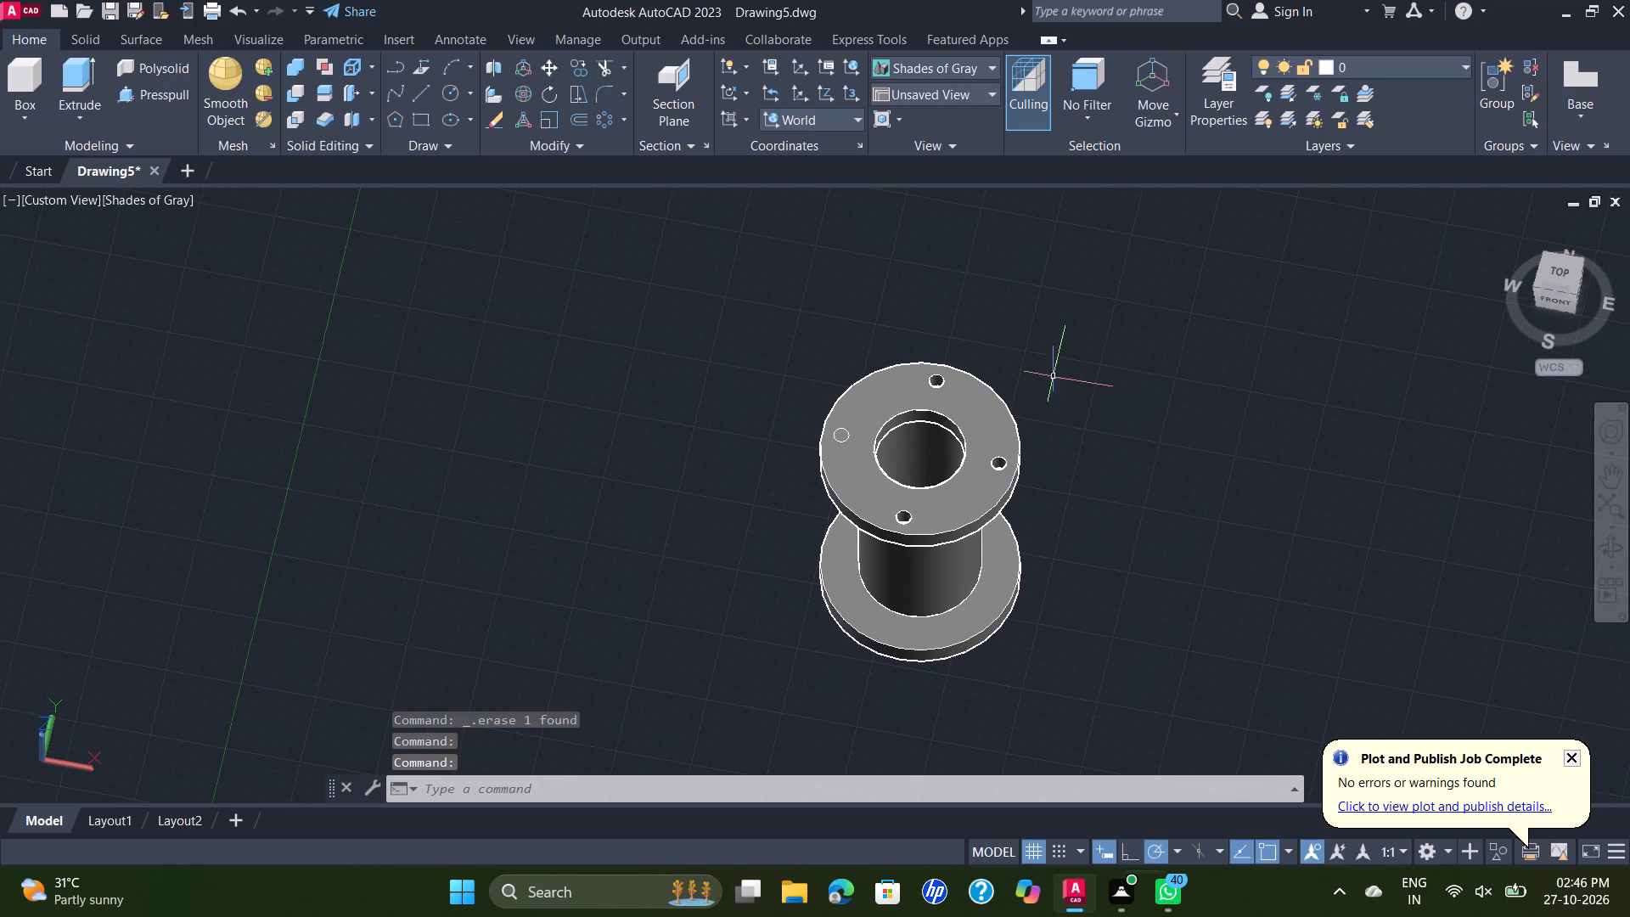
{"action": "scroll", "coordinate": [1009, 368], "scroll_direction": "up", "scroll_amount": 1}
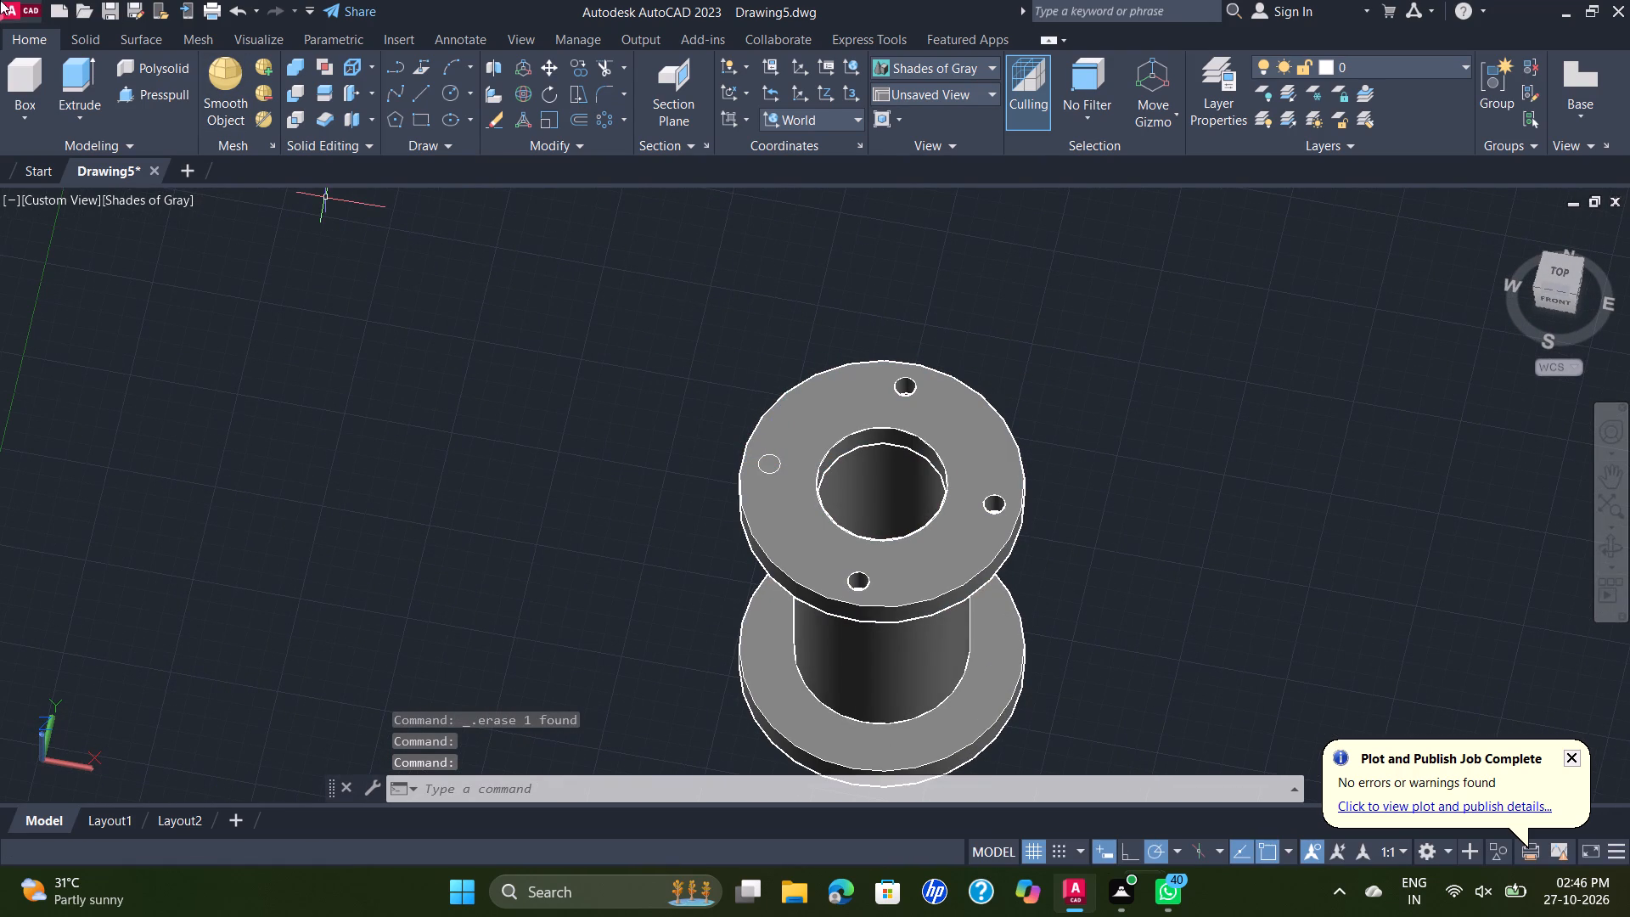
{"action": "left_click", "coordinate": [145, 104]}
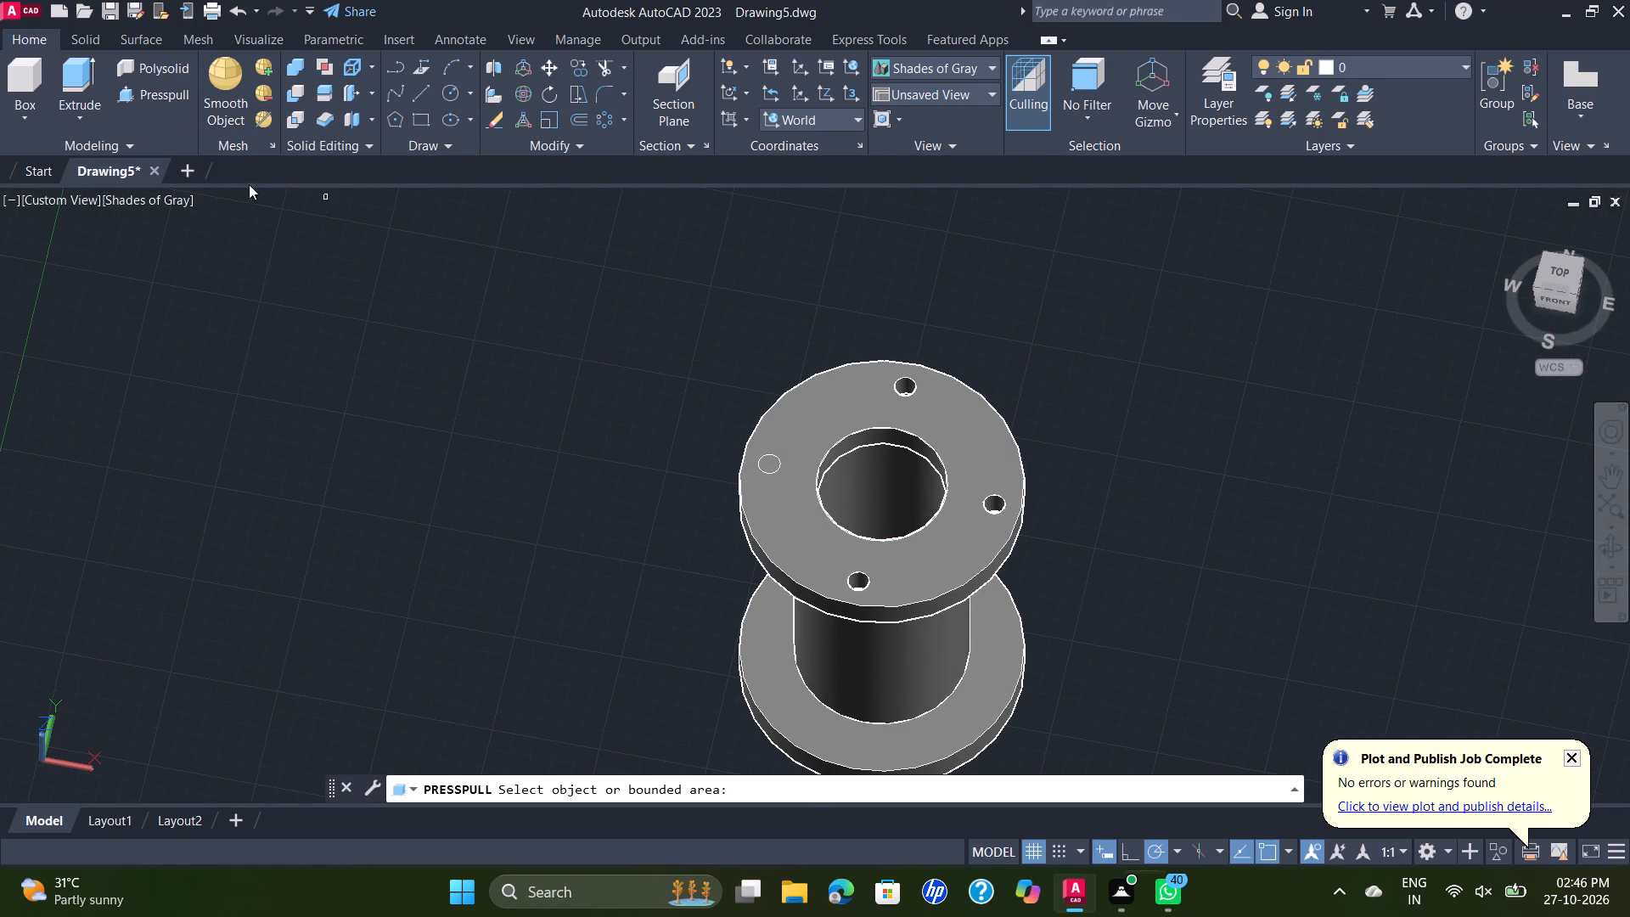
{"action": "left_click", "coordinate": [773, 465]}
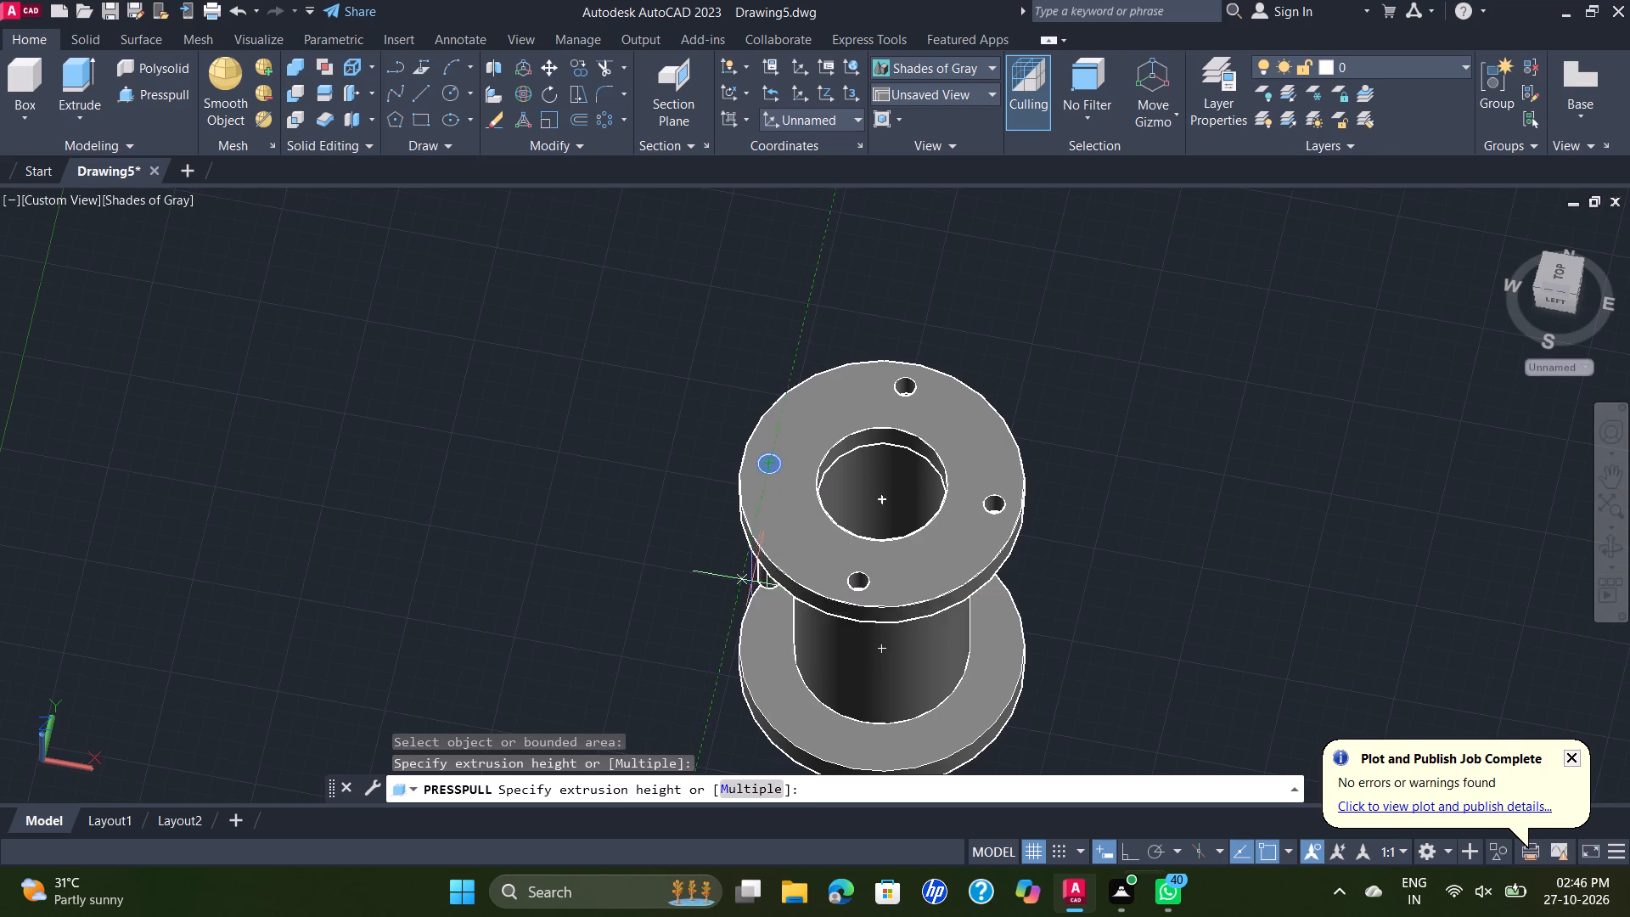
{"action": "left_click", "coordinate": [746, 578]}
{"action": "key", "text": "Escape"}
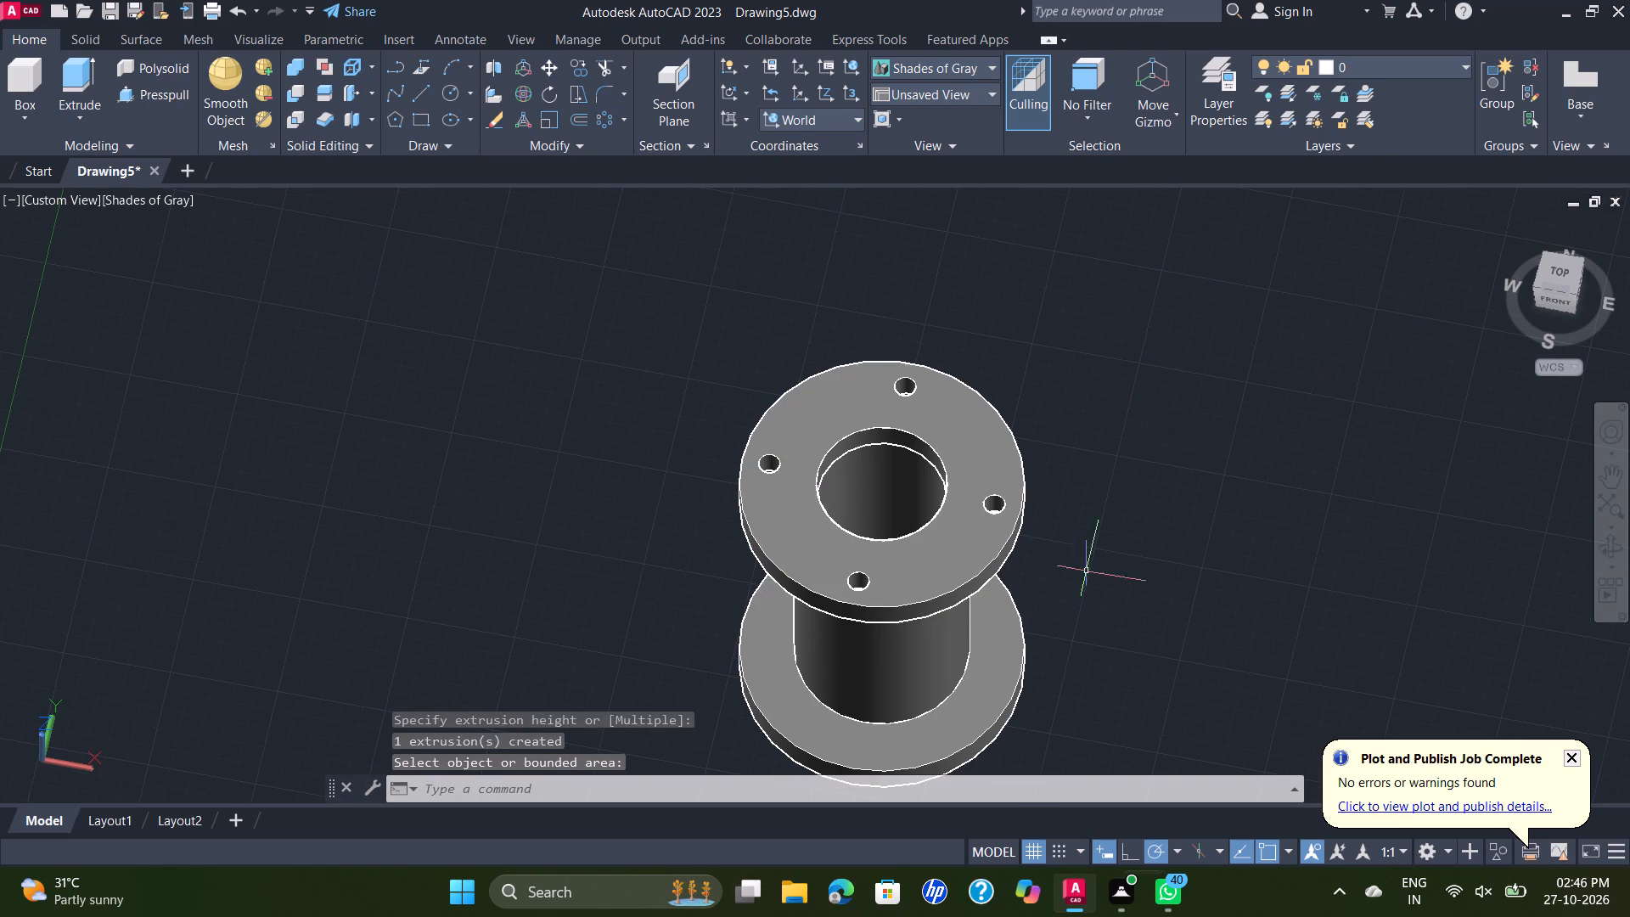
In the SE Isometric view, draw a 105-diameter circle centred on the shaft axis on the lower flange's top face.
{"action": "middle_click_drag", "start_coordinate": [1133, 623], "coordinate": [1065, 499]}
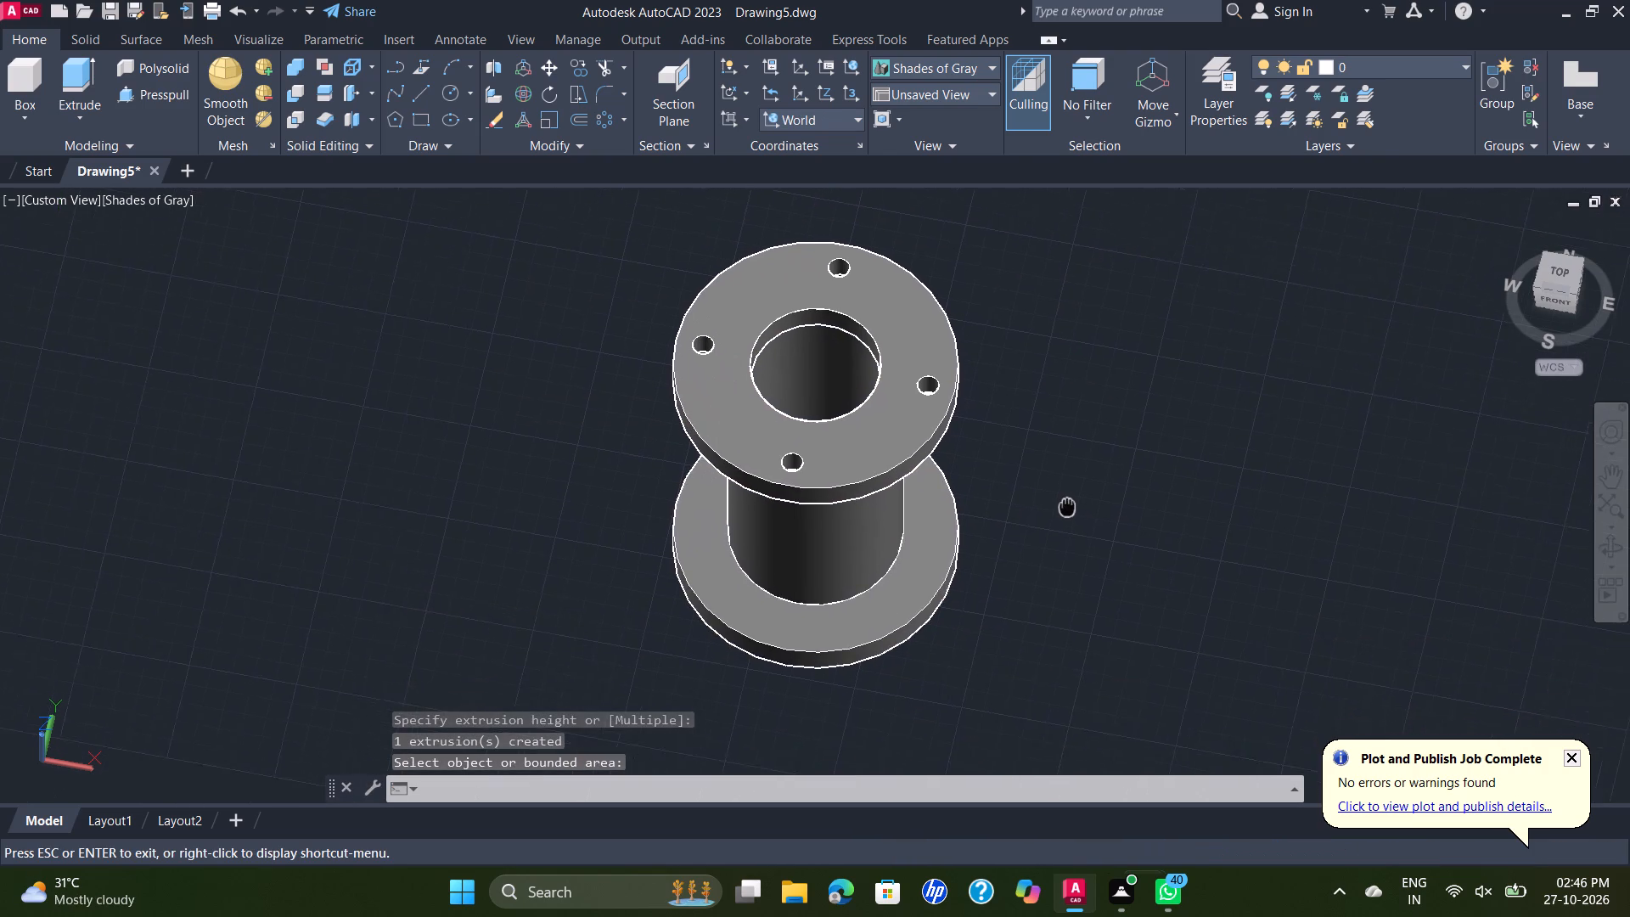
{"action": "middle_click_drag", "start_coordinate": [1065, 499], "coordinate": [1058, 478]}
{"action": "scroll", "coordinate": [1051, 469], "scroll_direction": "down", "scroll_amount": 1}
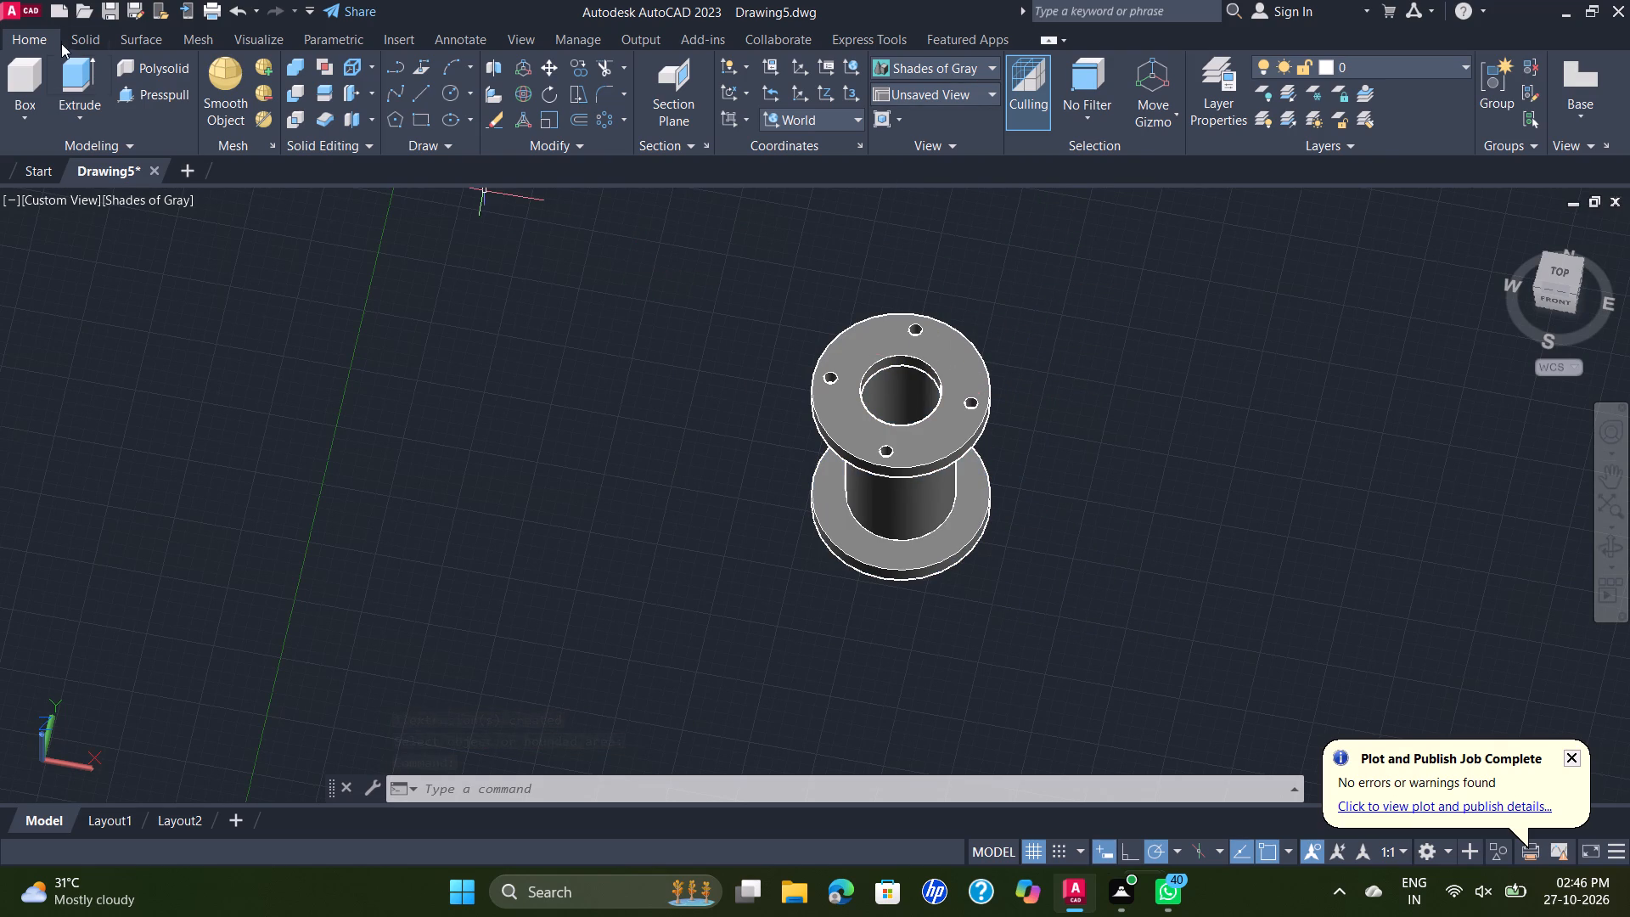
{"action": "left_click", "coordinate": [18, 200]}
{"action": "left_click", "coordinate": [38, 204]}
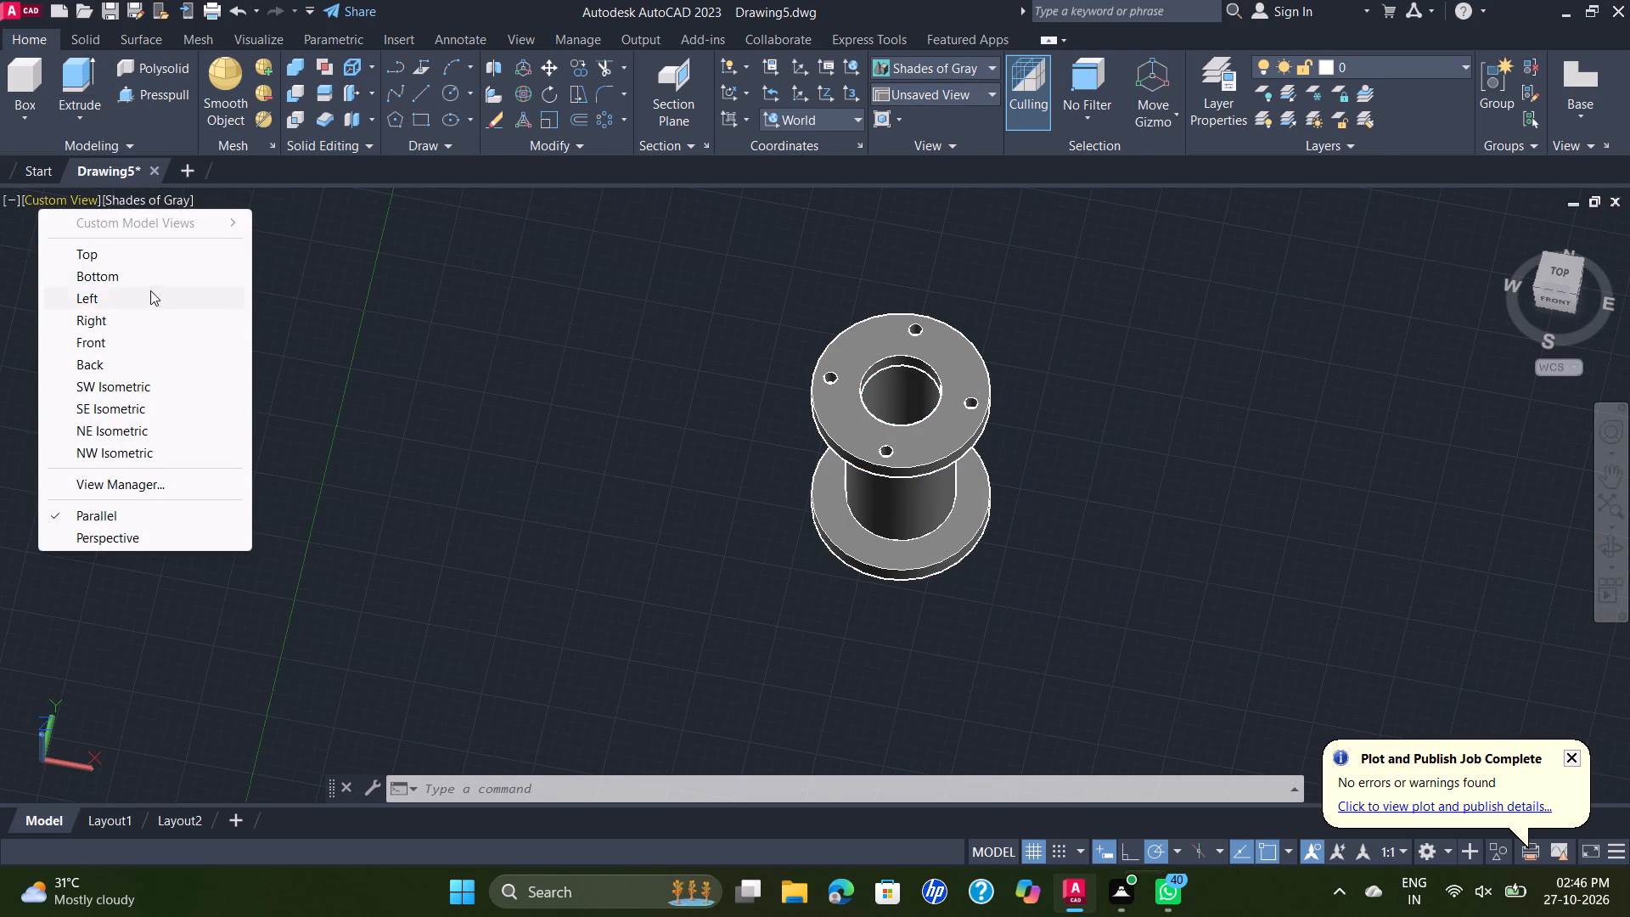
{"action": "left_click", "coordinate": [146, 404]}
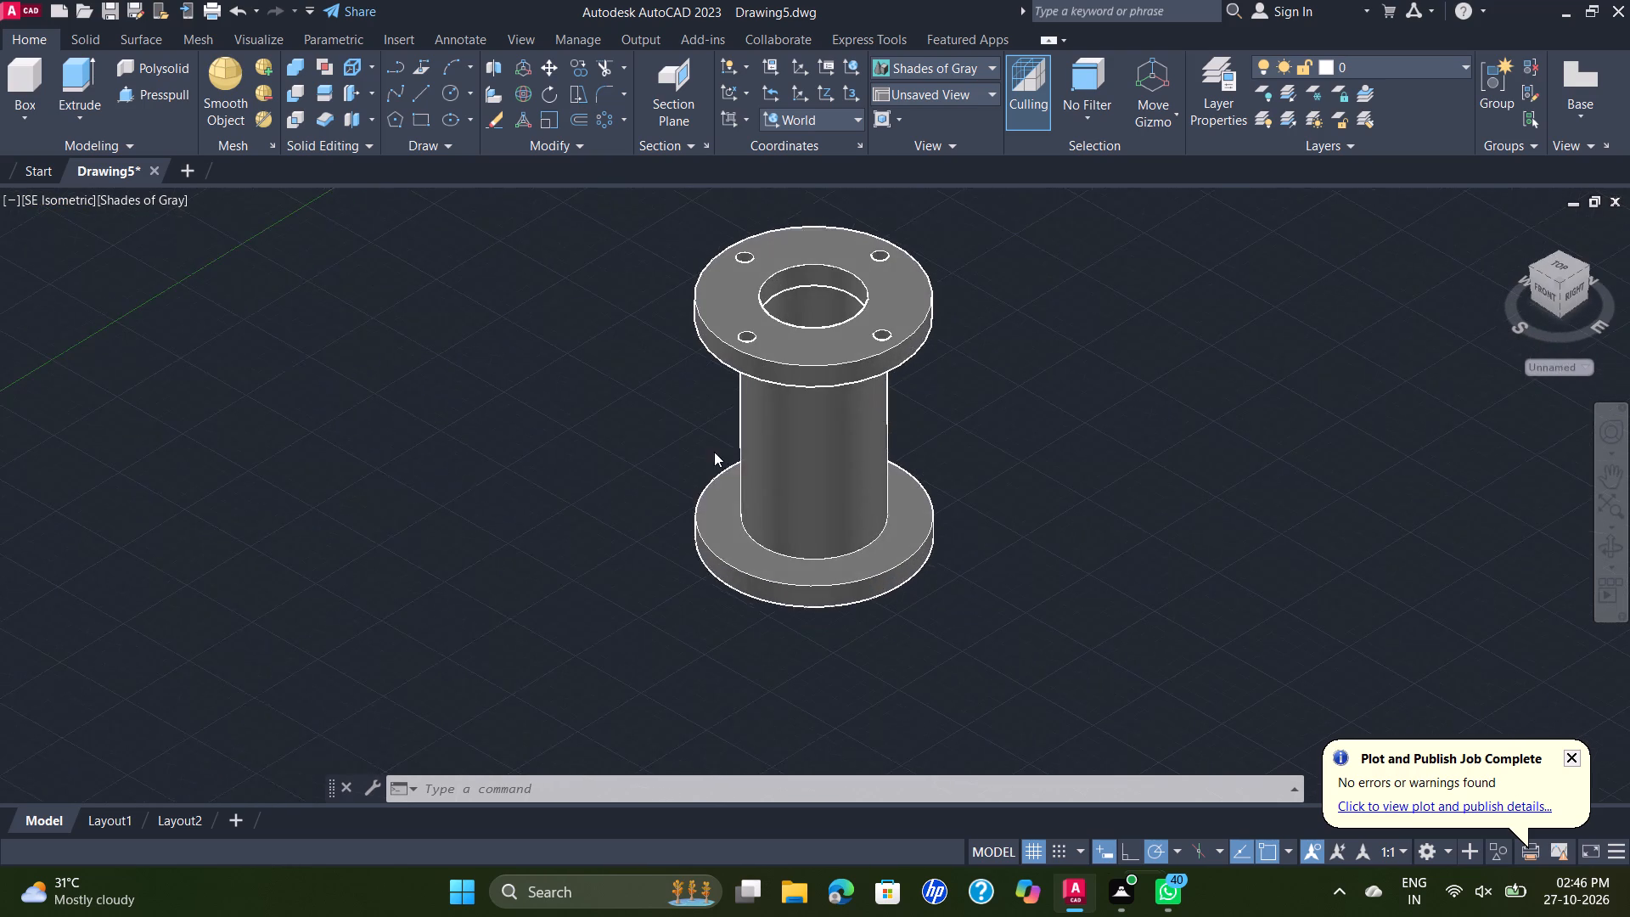
{"action": "left_click", "coordinate": [448, 93]}
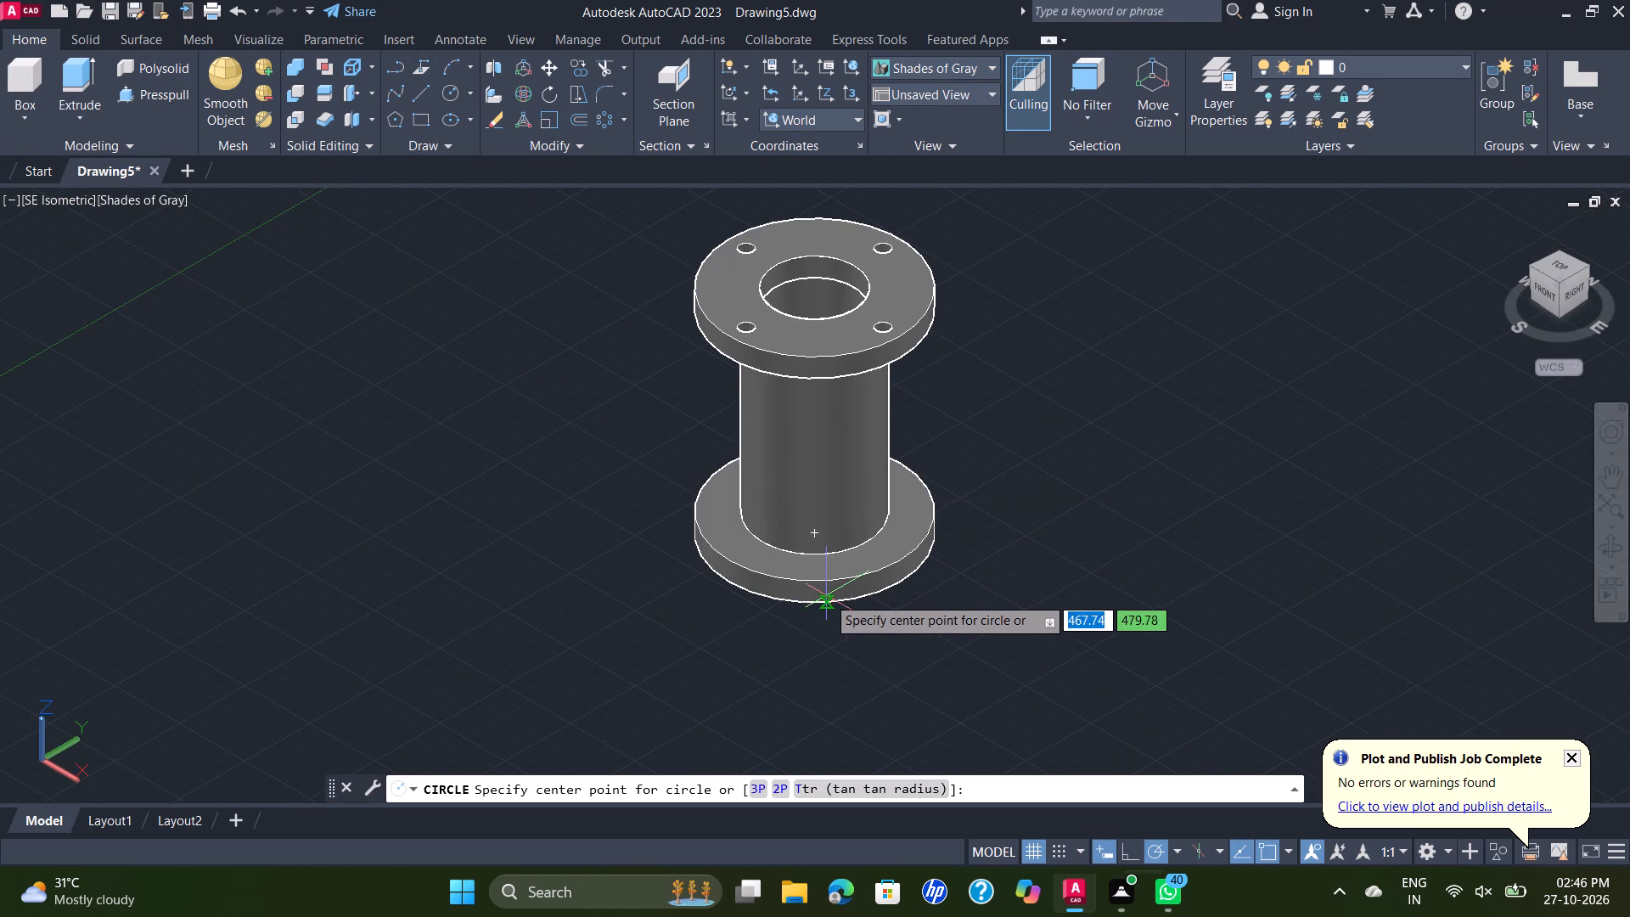
{"action": "left_click", "coordinate": [818, 514]}
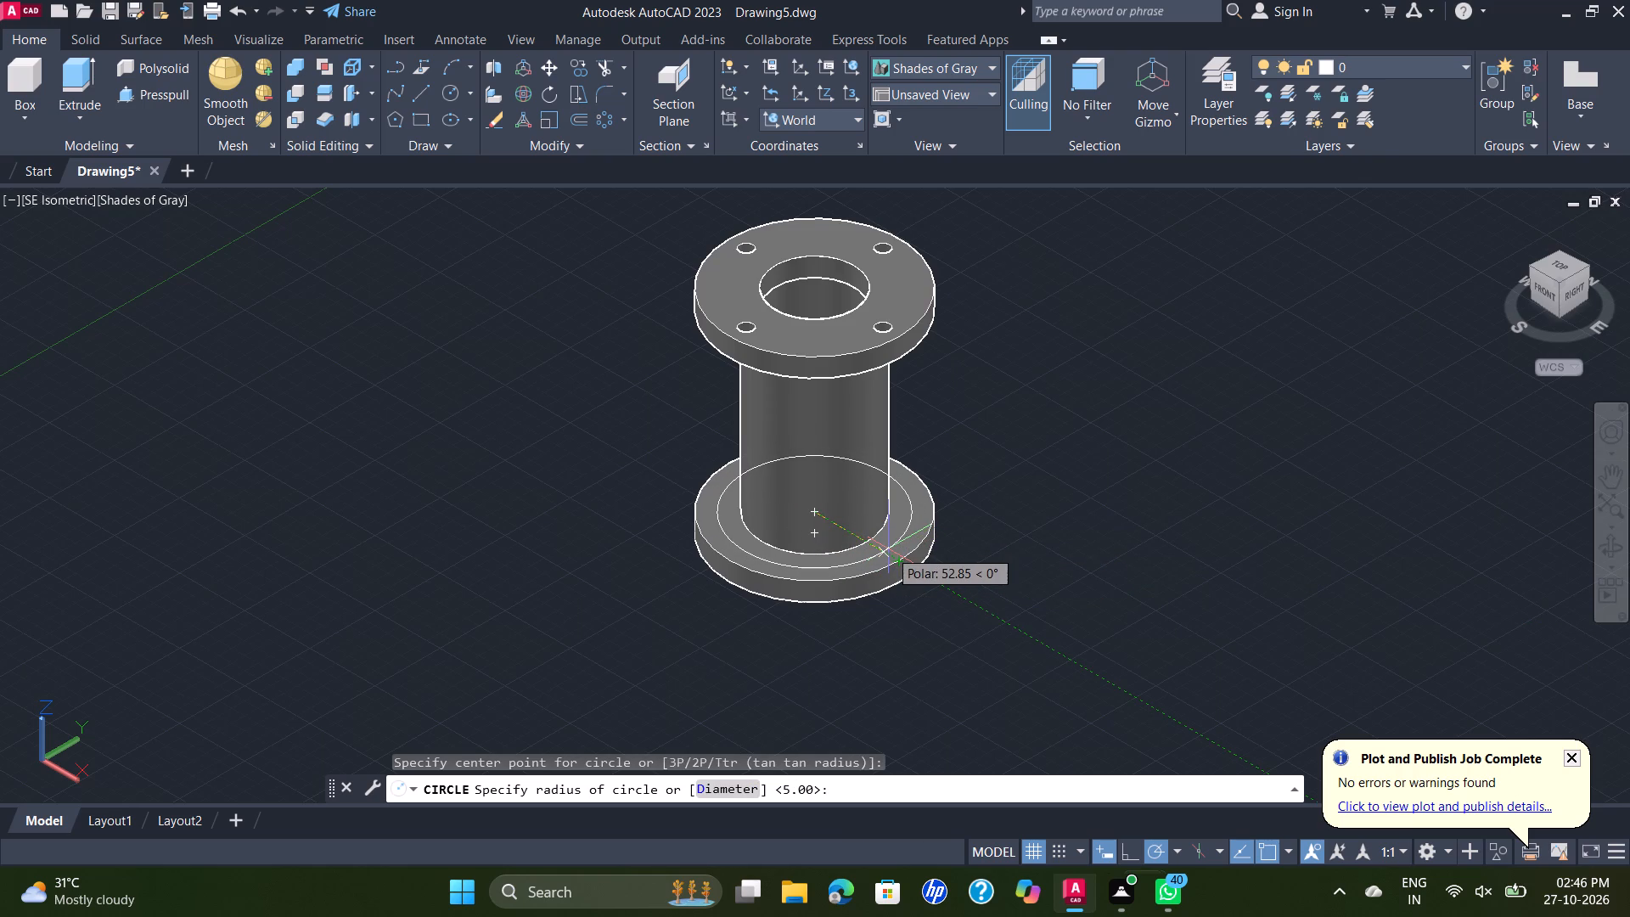
{"action": "type", "text": "10"}
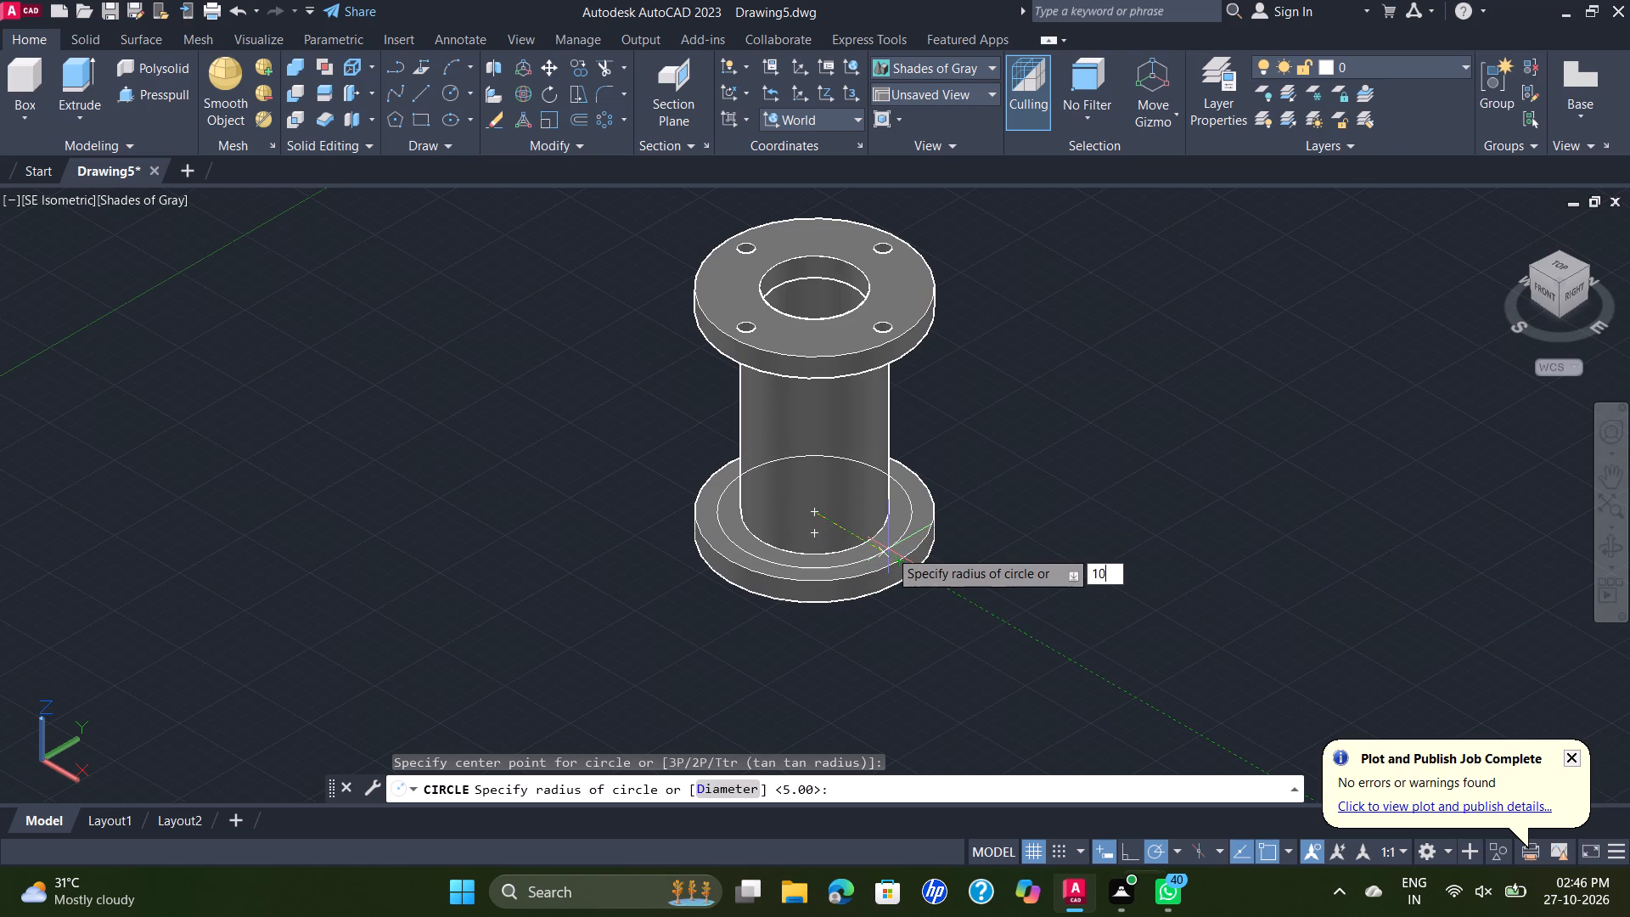
{"action": "key", "text": "5"}
{"action": "key", "text": "BackSpace"}
{"action": "key", "text": "BackSpace"}
{"action": "key", "text": "BackSpace"}
{"action": "key", "text": "d"}
{"action": "key", "text": "Return"}
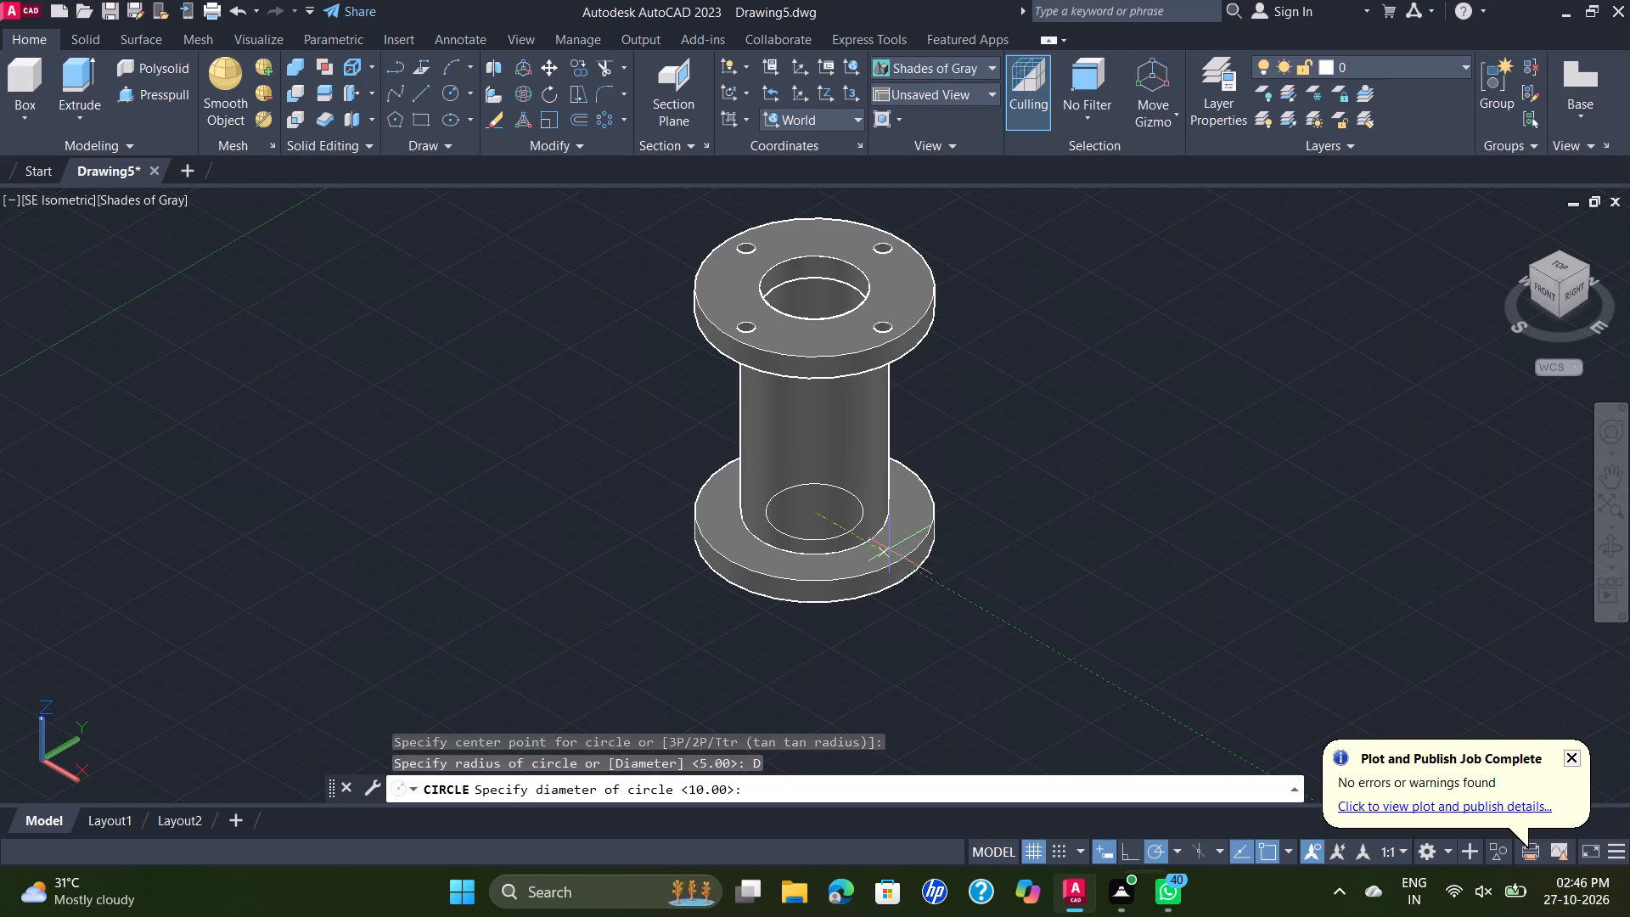
{"action": "type", "text": "105"}
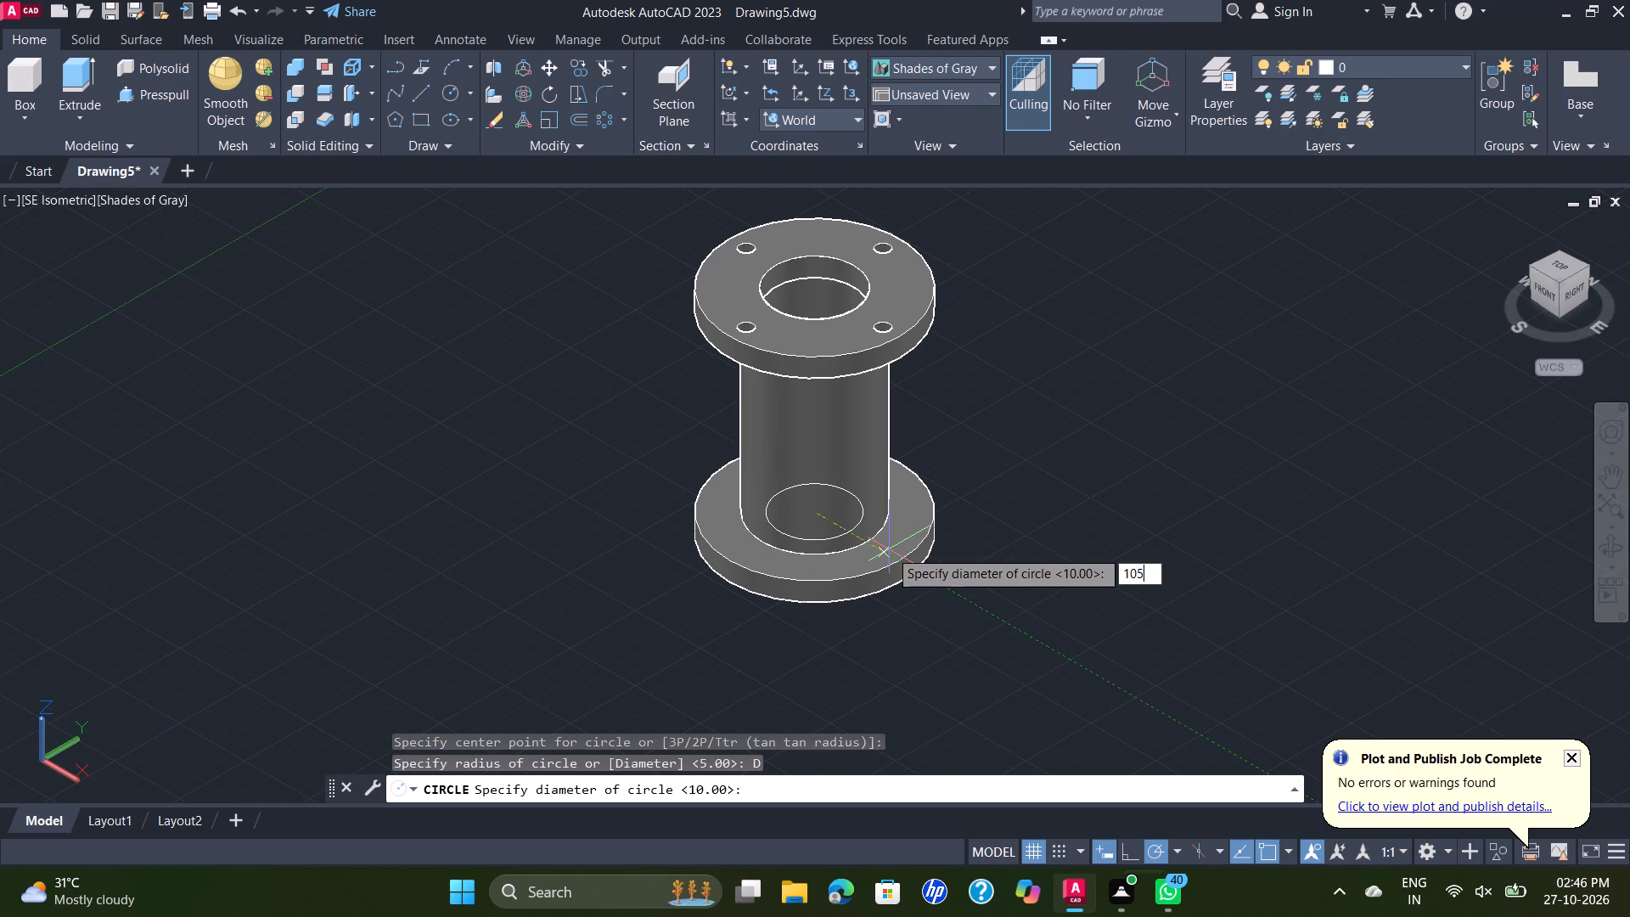
{"action": "key", "text": "Return"}
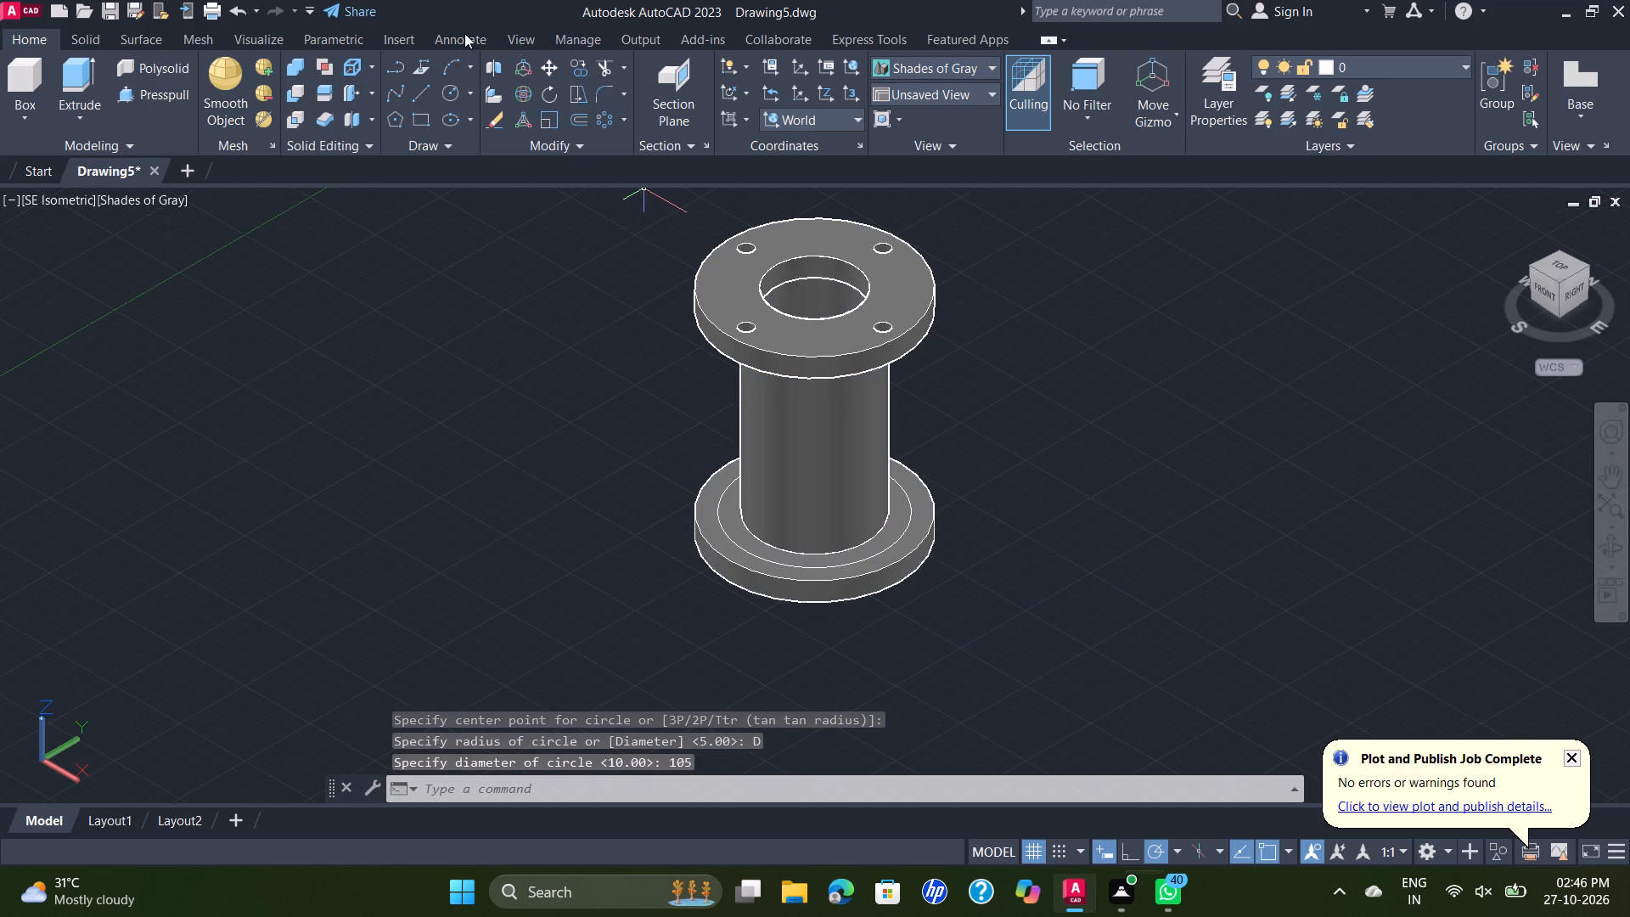
Draw a 10-diameter circle centred on the south quadrant of the lower flange's 105-diameter circle.
{"action": "left_click", "coordinate": [445, 89]}
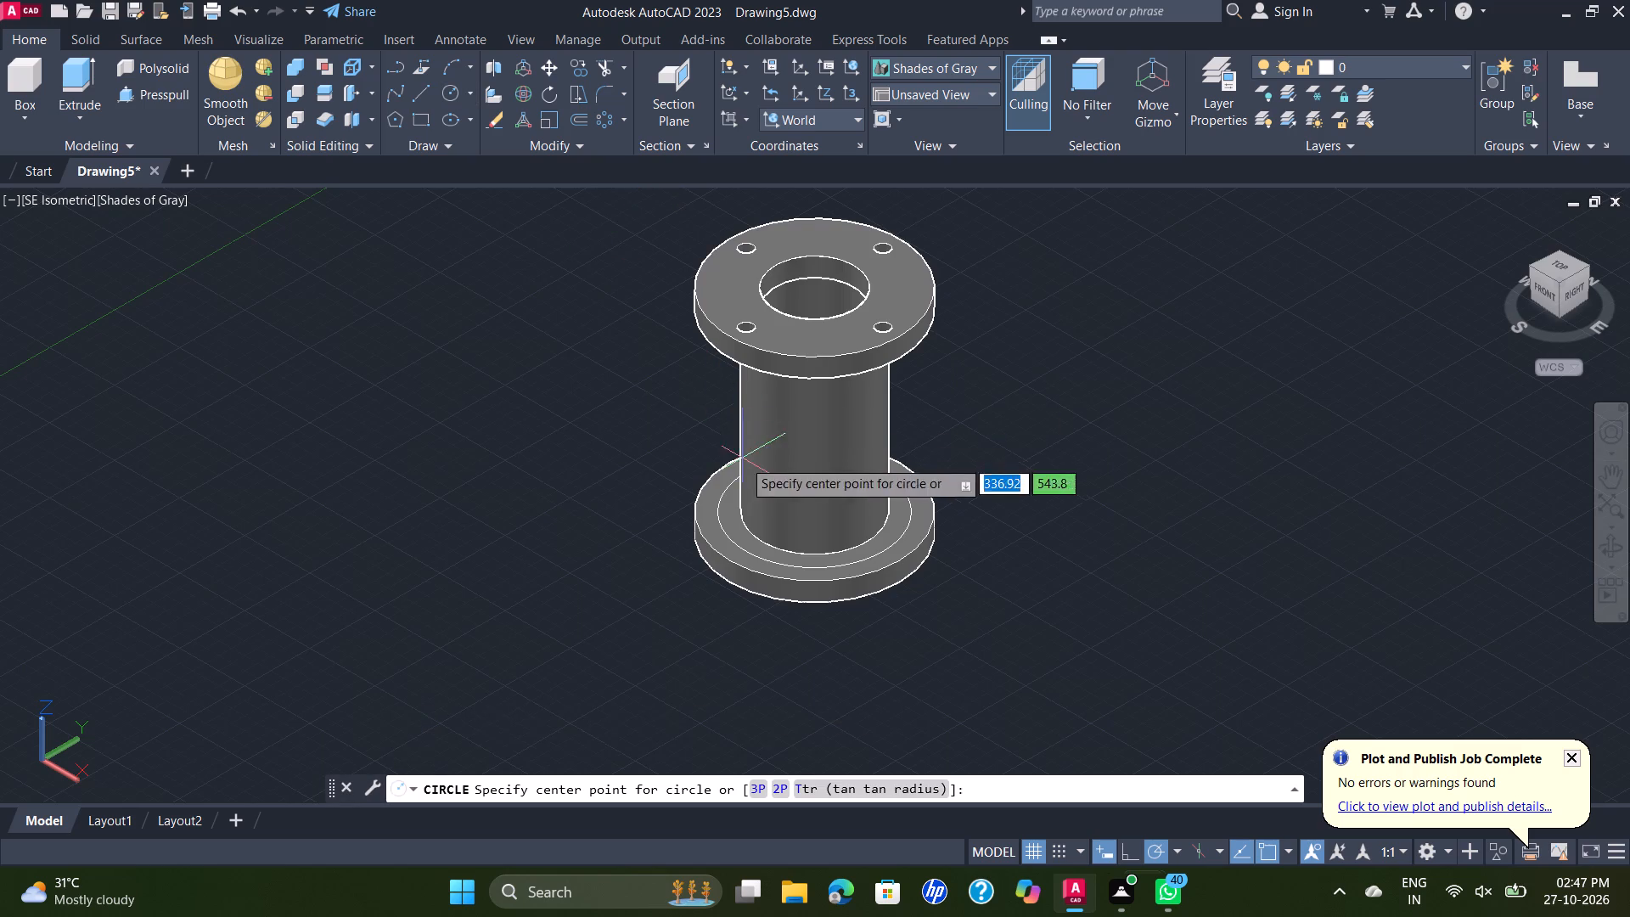
{"action": "scroll", "coordinate": [789, 561], "scroll_direction": "up", "scroll_amount": 2}
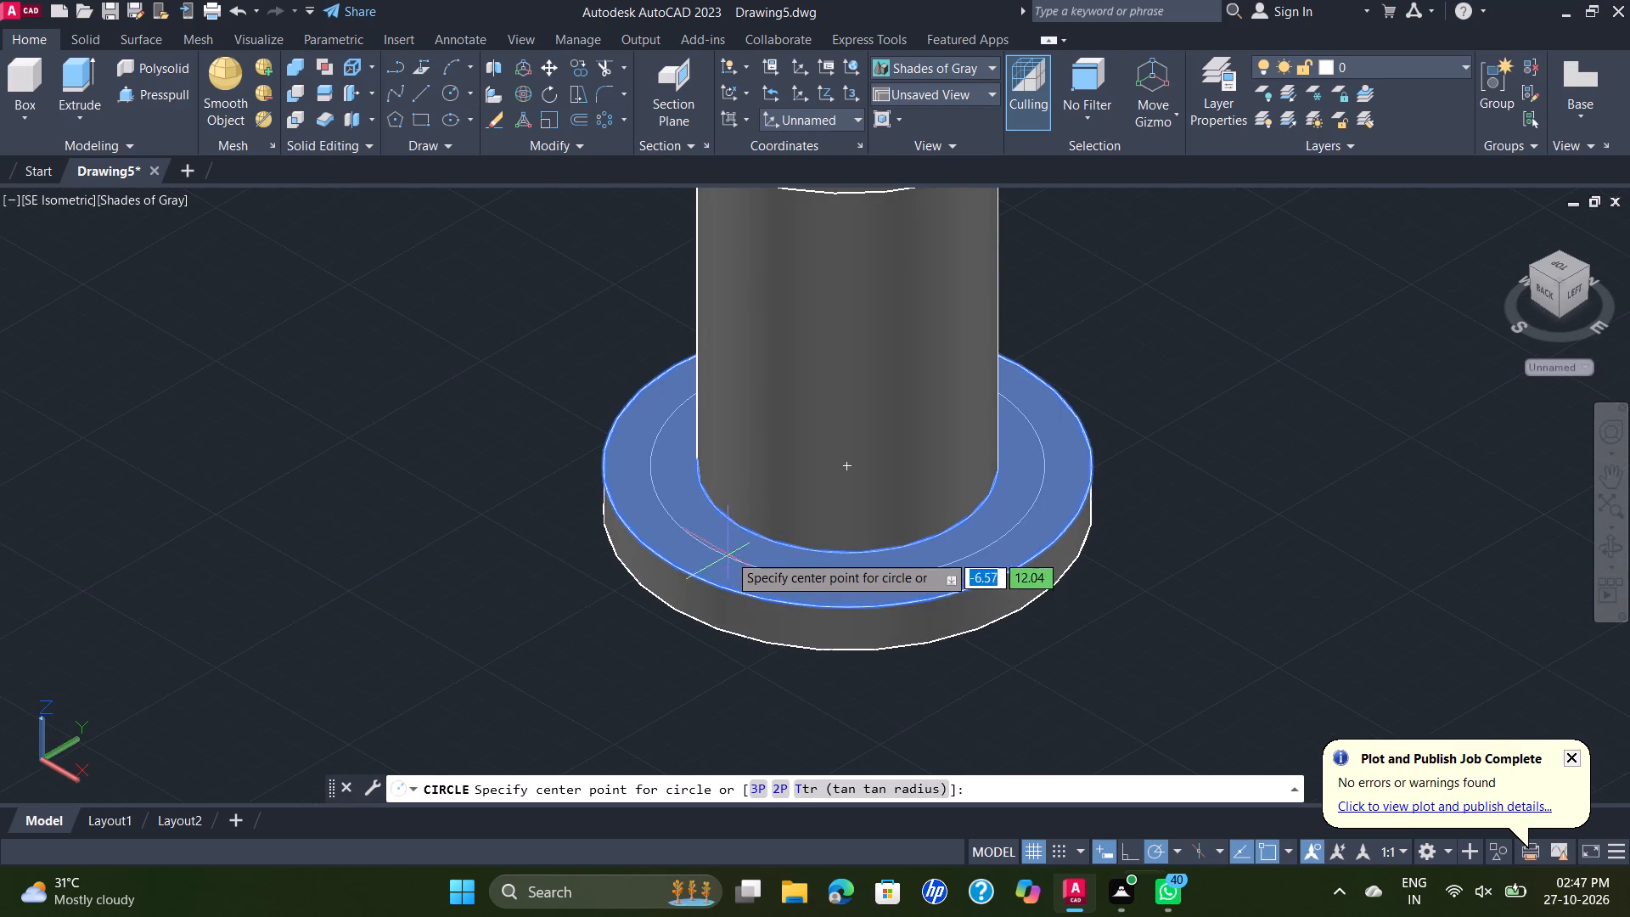
{"action": "left_click", "coordinate": [714, 552]}
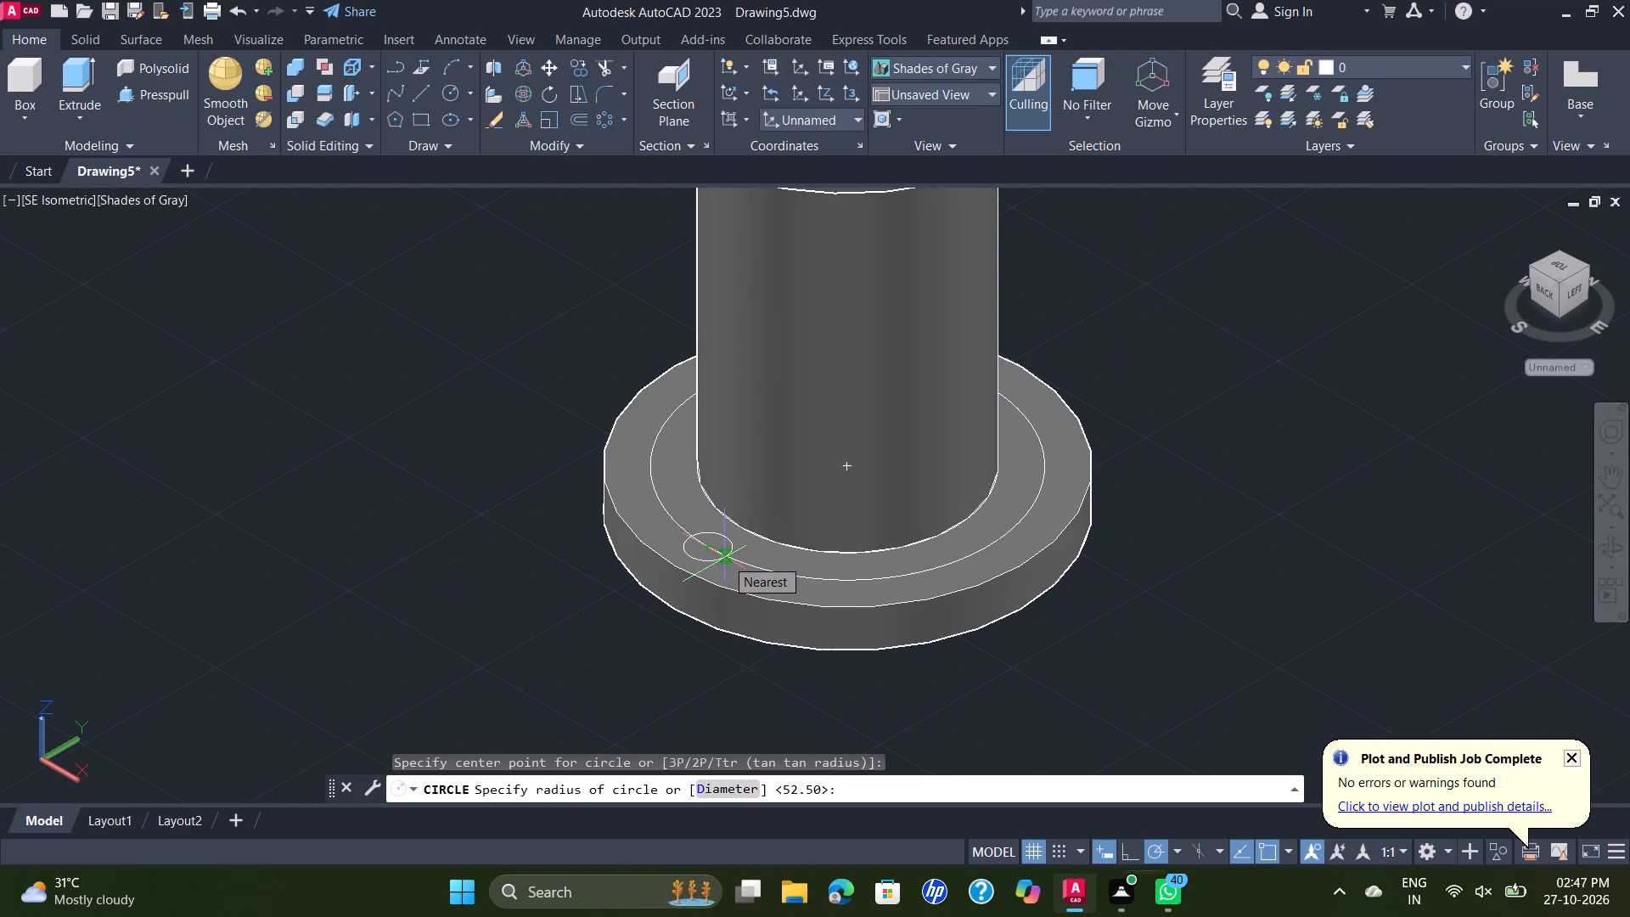
{"action": "key", "text": "d"}
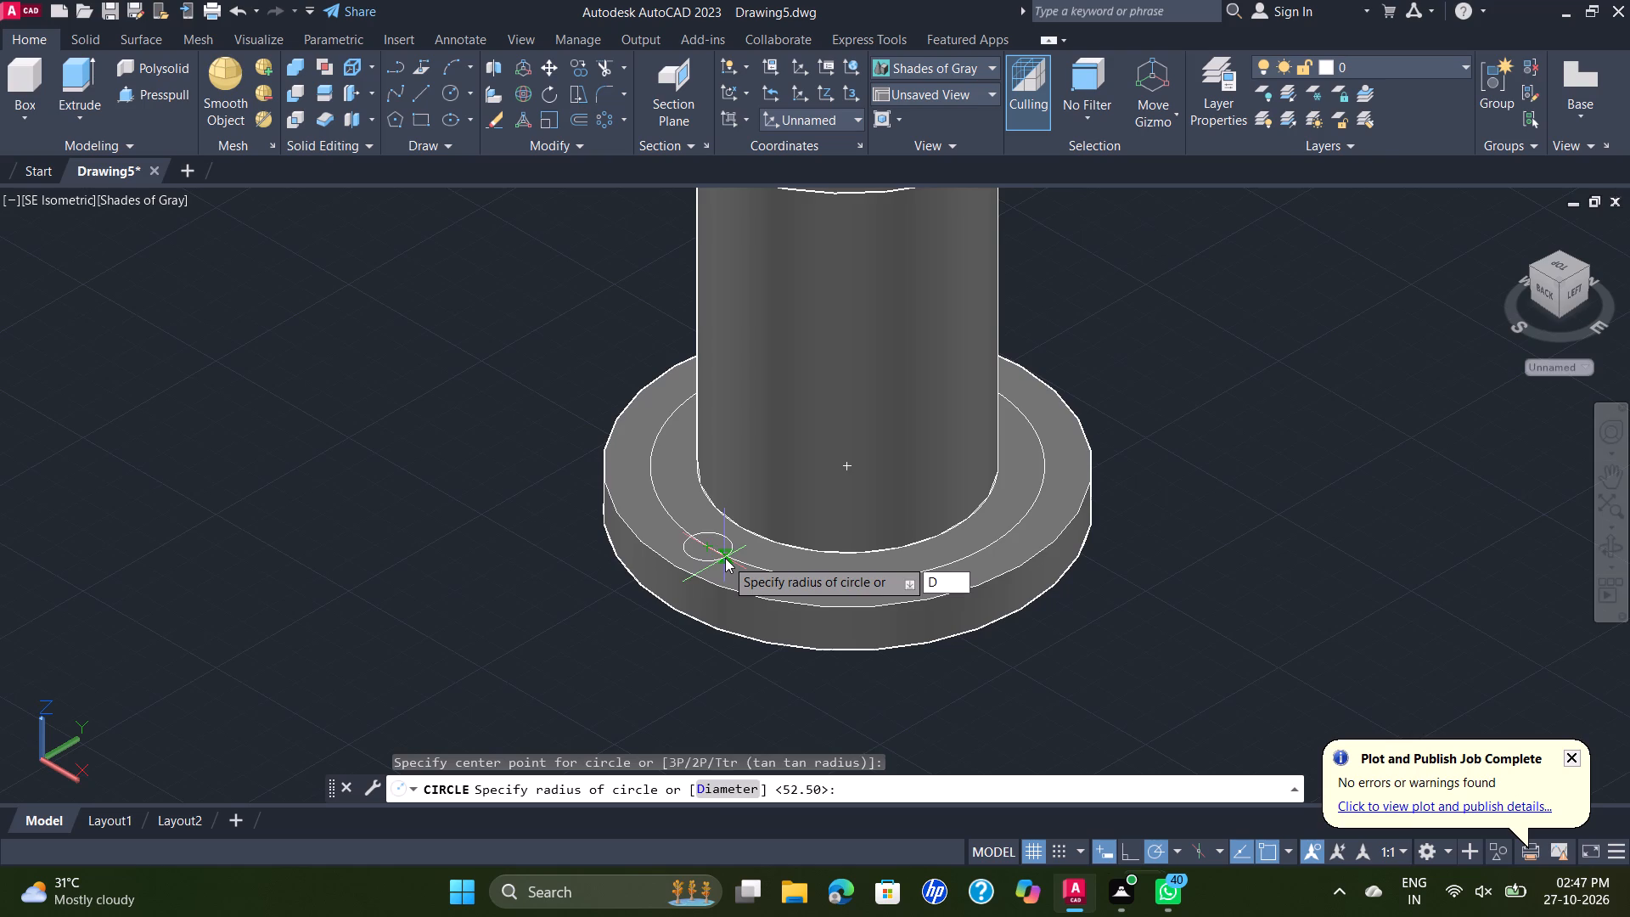
{"action": "key", "text": "Return"}
{"action": "type", "text": "10"}
{"action": "key", "text": "Return"}
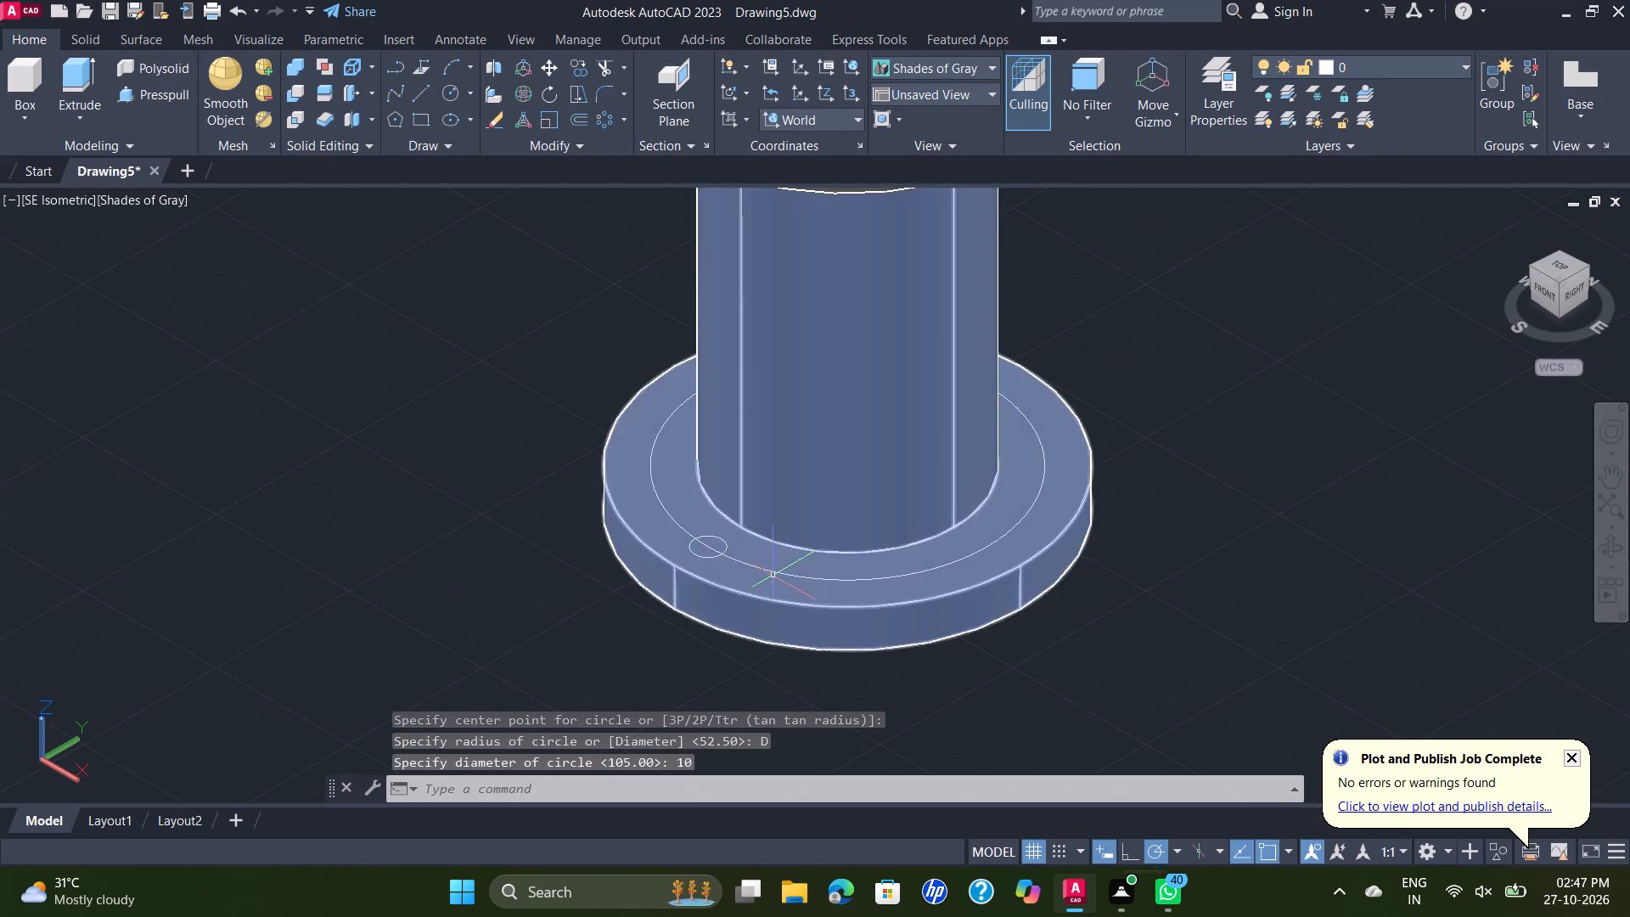
Polar array the 10-diameter circle around the lower flange's centre with 4 items over 360 degrees.
{"action": "scroll", "coordinate": [773, 576], "scroll_direction": "up", "scroll_amount": 2}
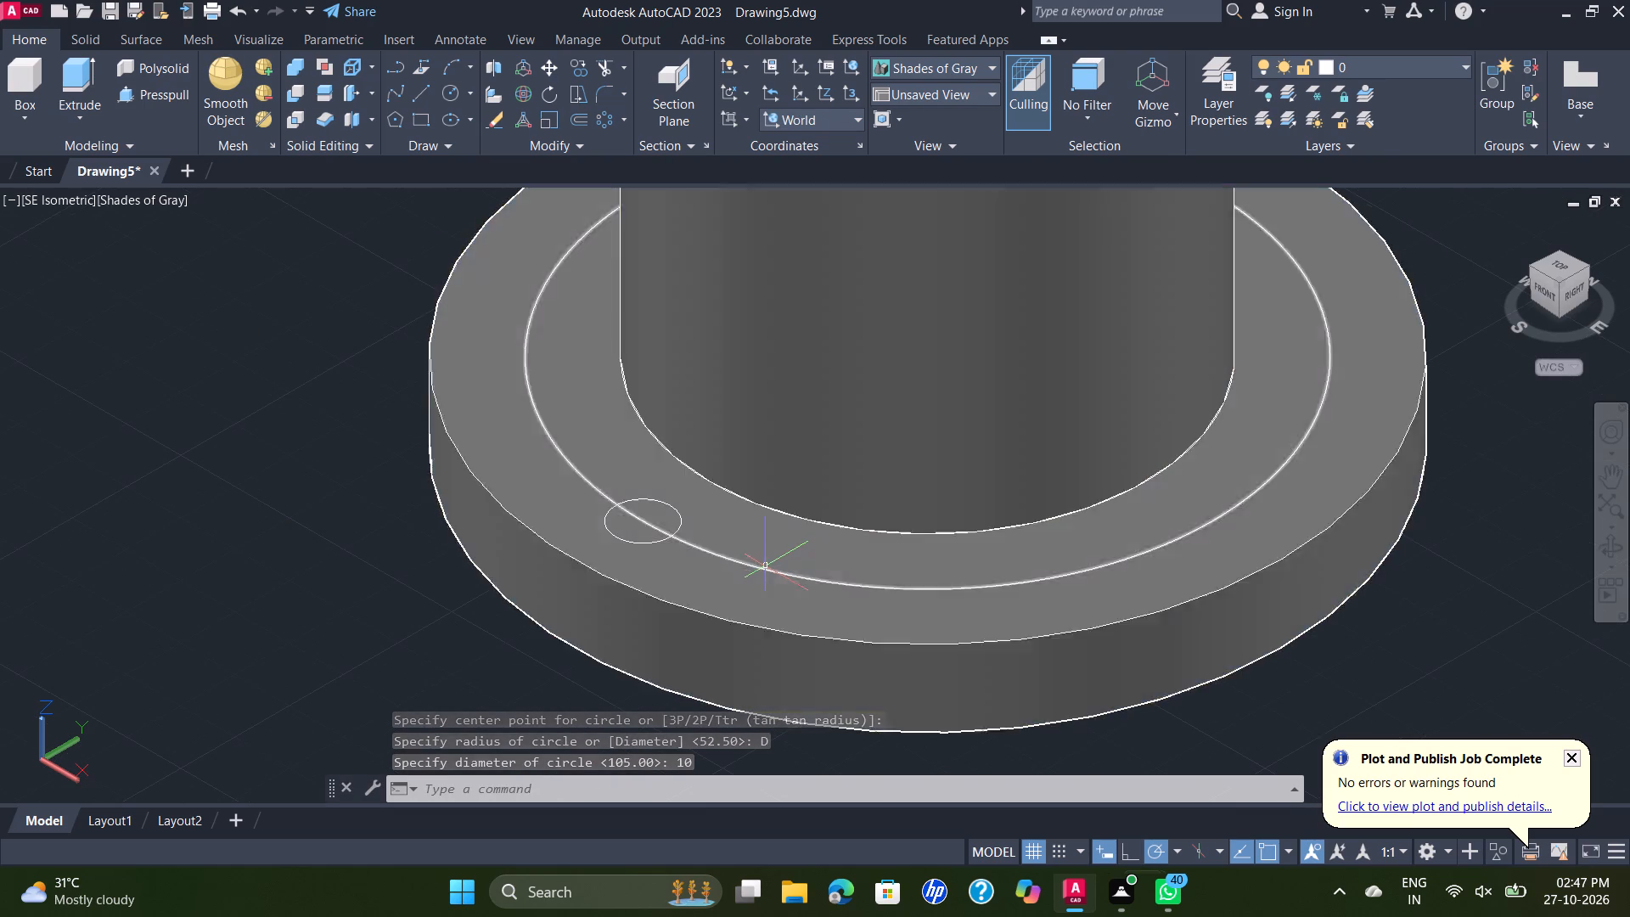
{"action": "left_click", "coordinate": [767, 567]}
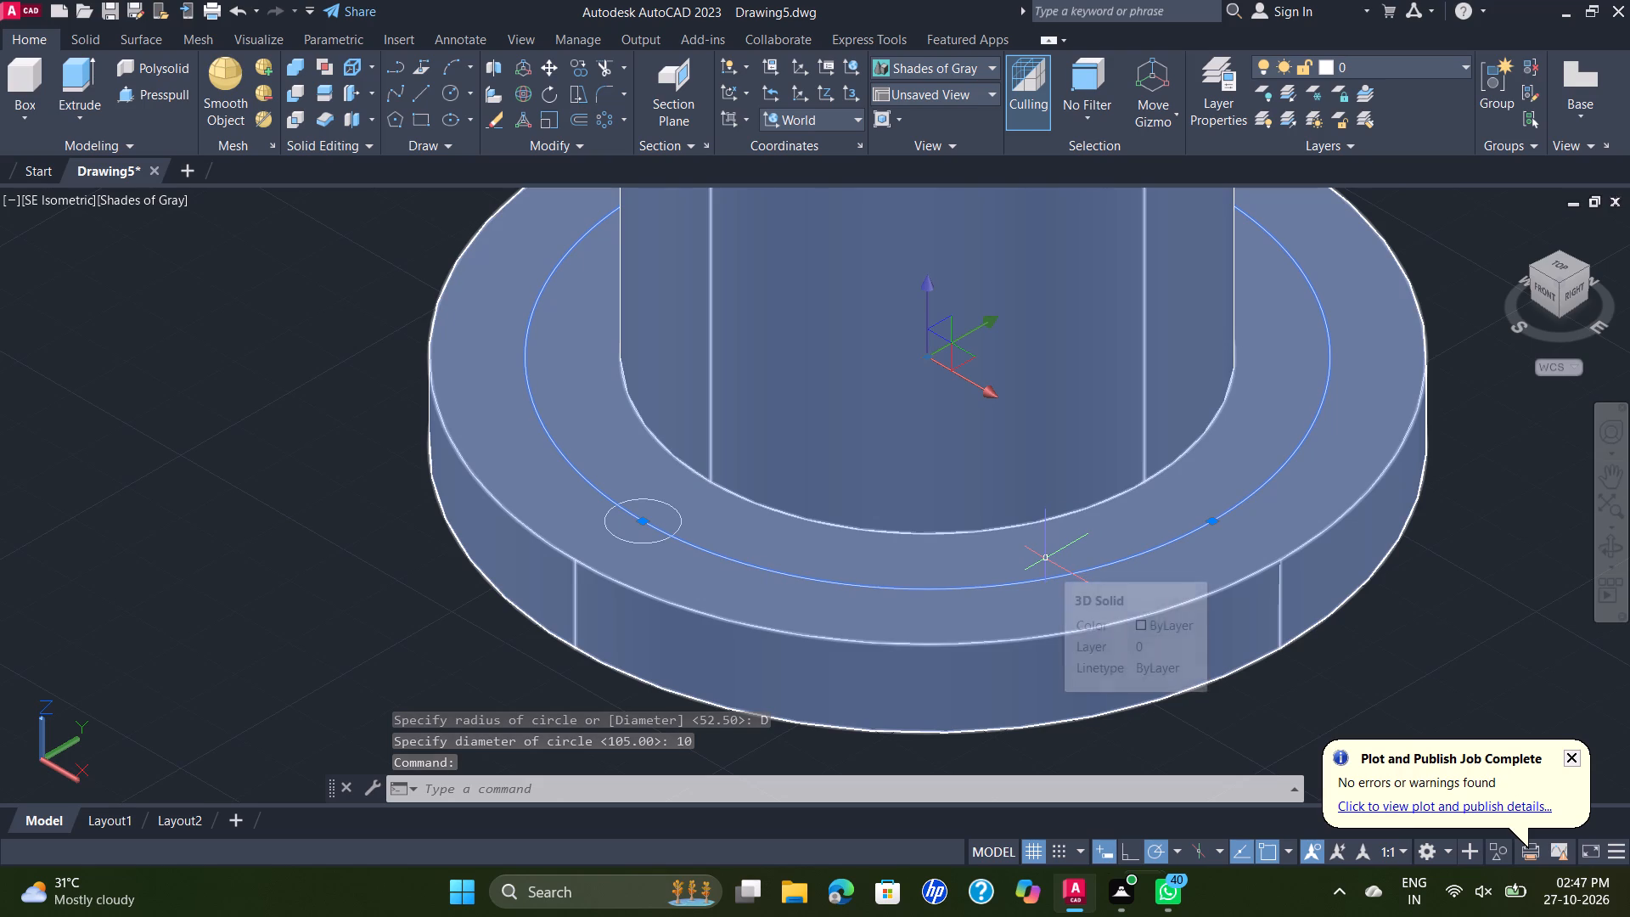
{"action": "key", "text": "Escape"}
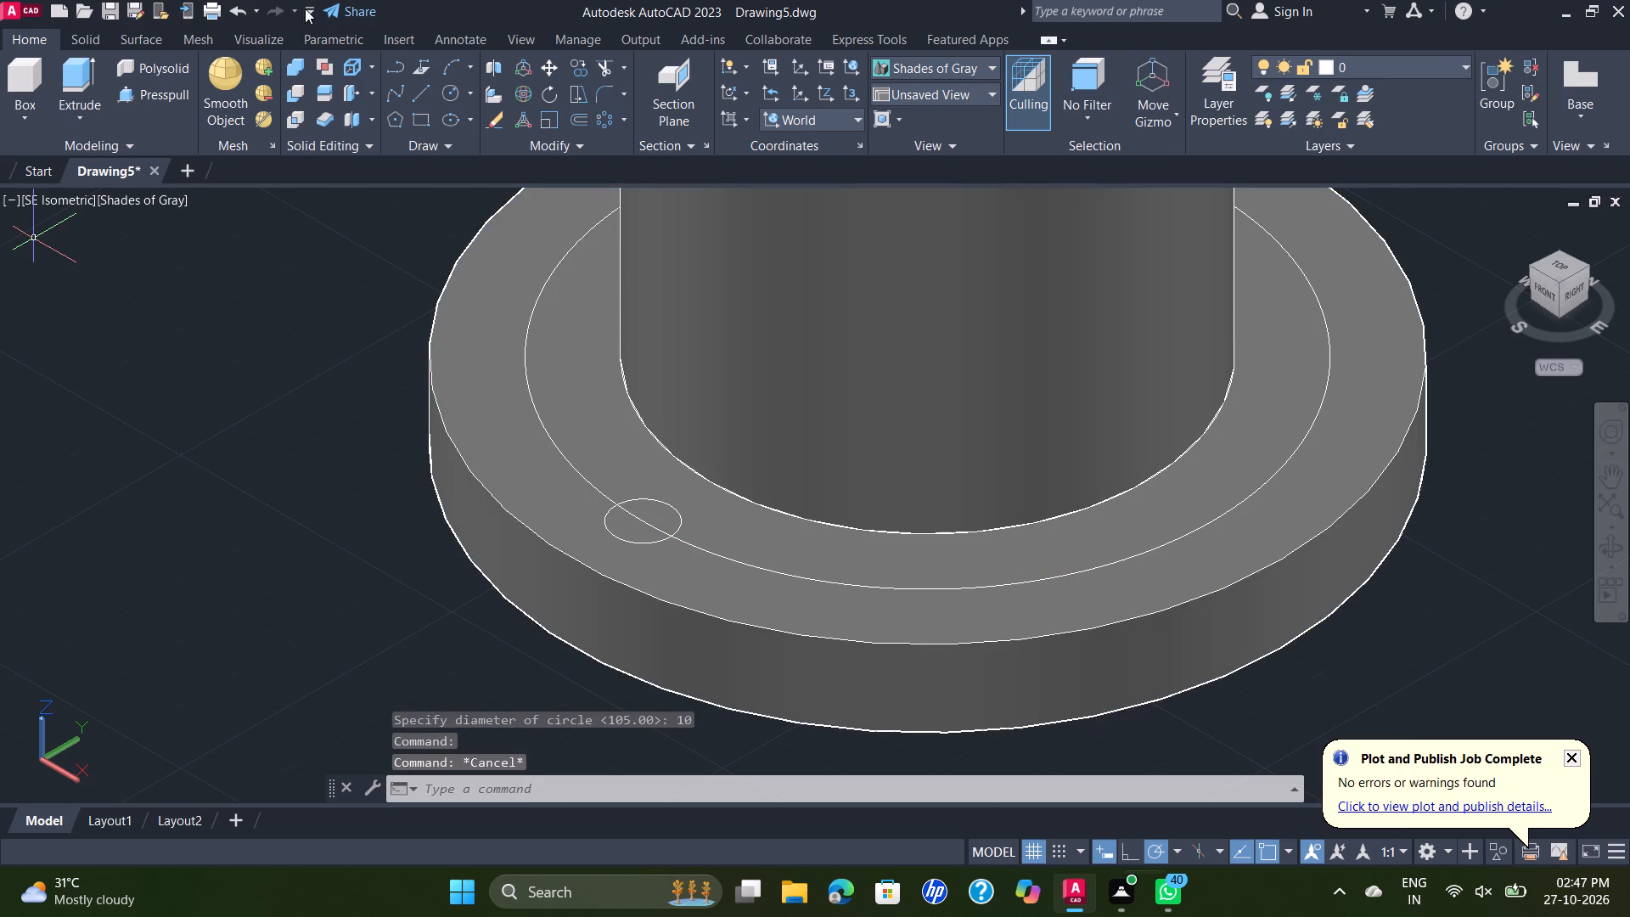
{"action": "left_click", "coordinate": [605, 118]}
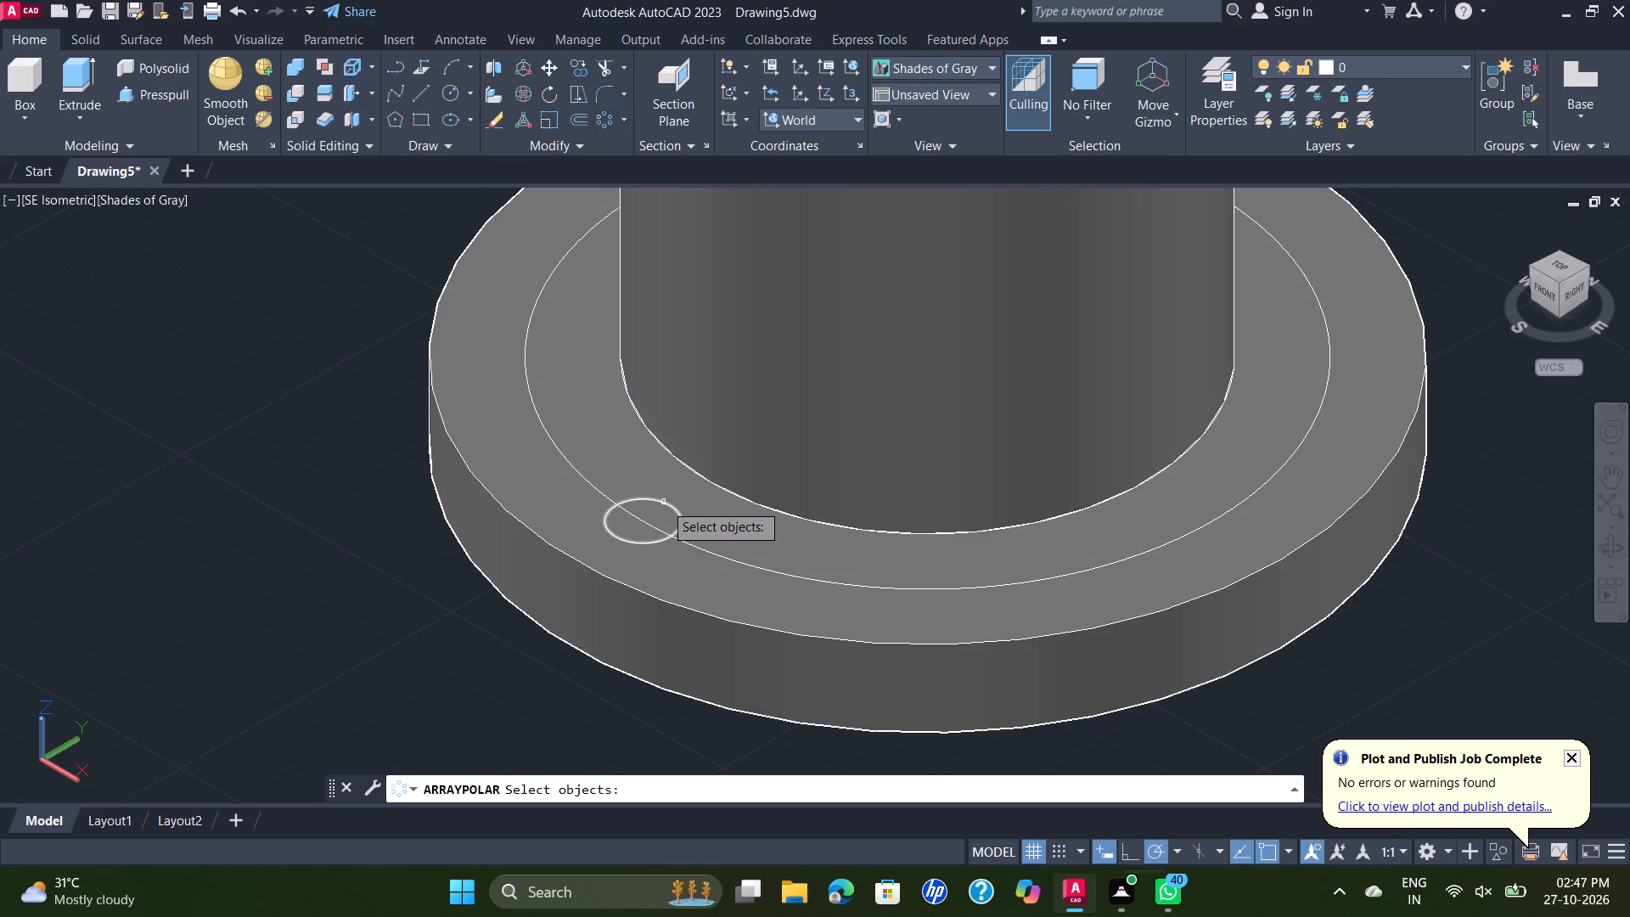
{"action": "left_click", "coordinate": [663, 503]}
{"action": "right_click", "coordinate": [729, 516]}
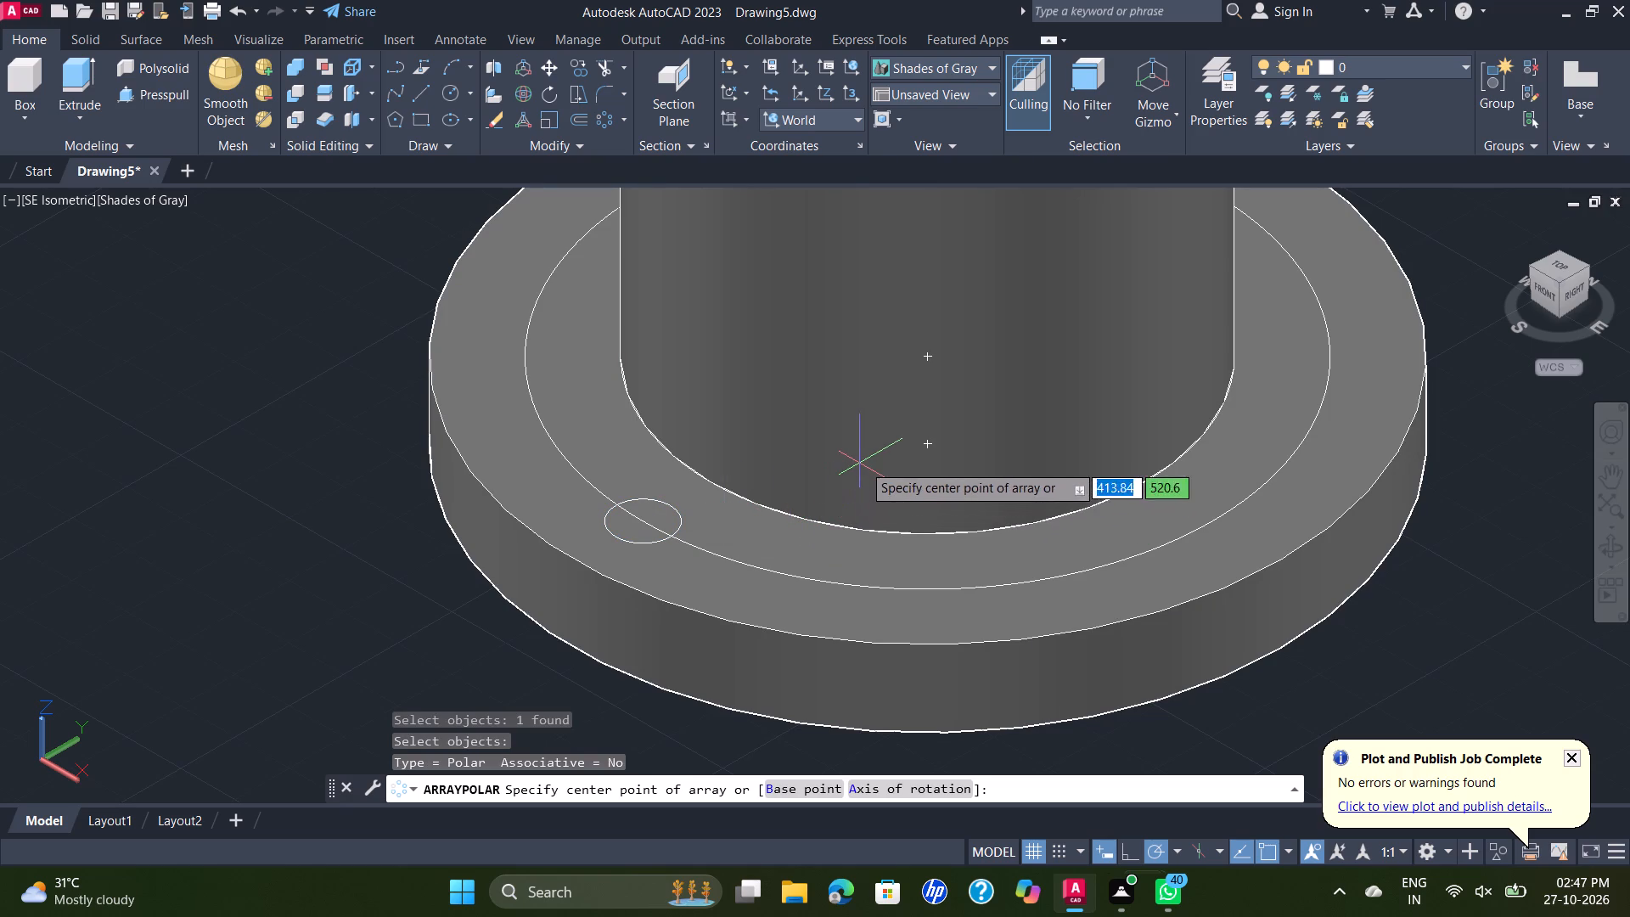
{"action": "left_click", "coordinate": [926, 444]}
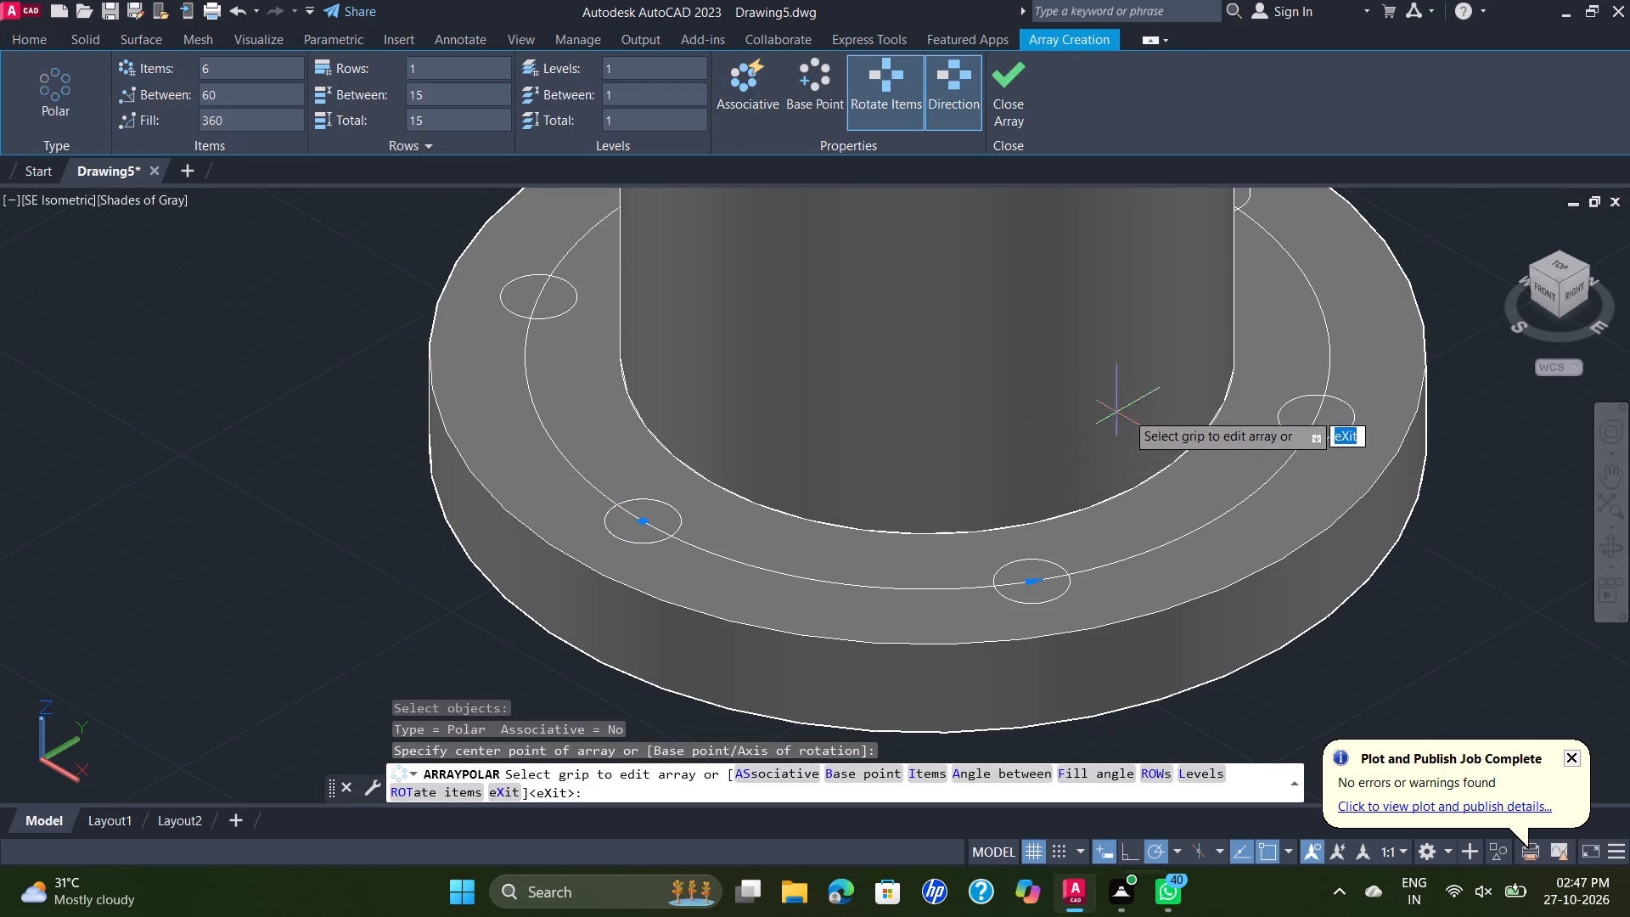
{"action": "scroll", "coordinate": [1190, 415], "scroll_direction": "down", "scroll_amount": 1}
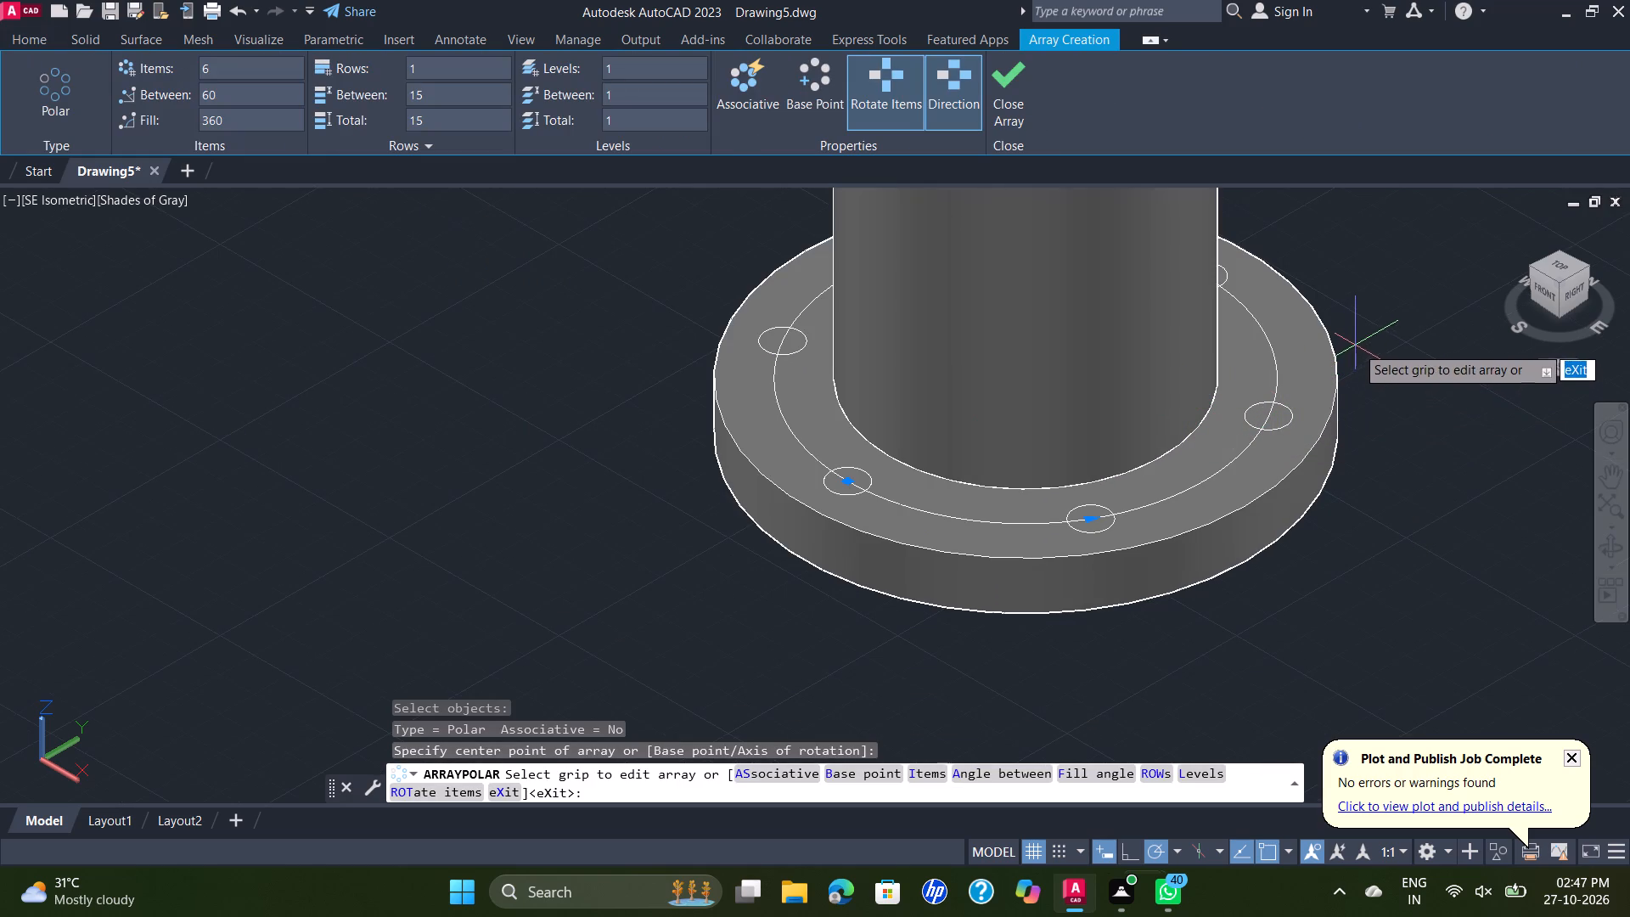
{"action": "left_click", "coordinate": [212, 70]}
{"action": "key", "text": "4"}
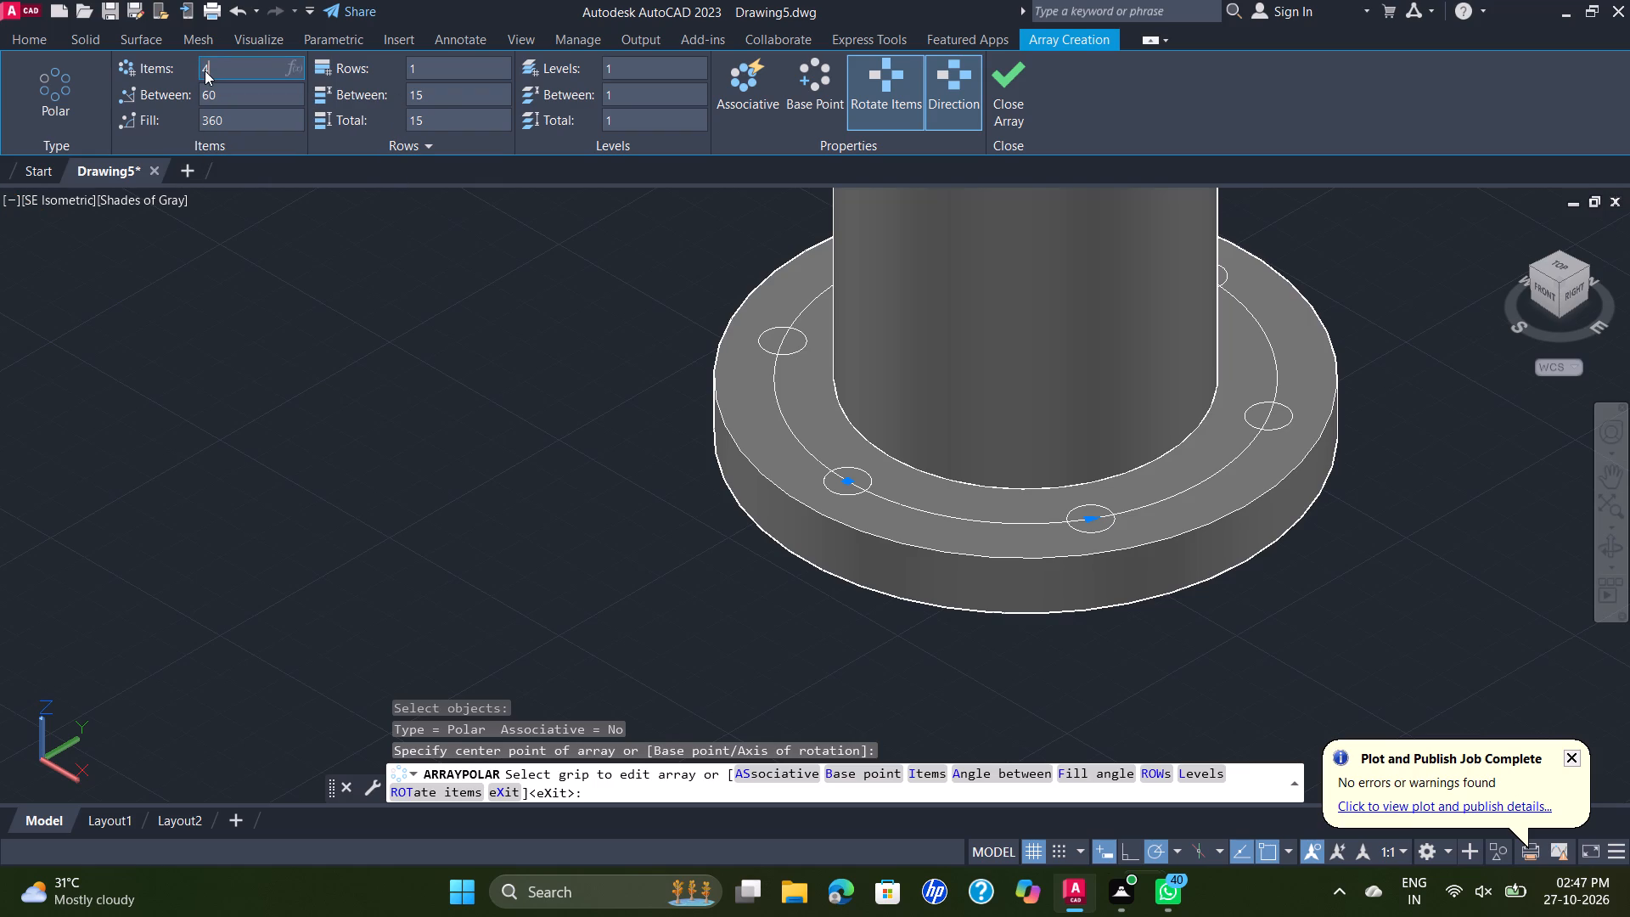
{"action": "key", "text": "Return"}
{"action": "key", "text": "Escape"}
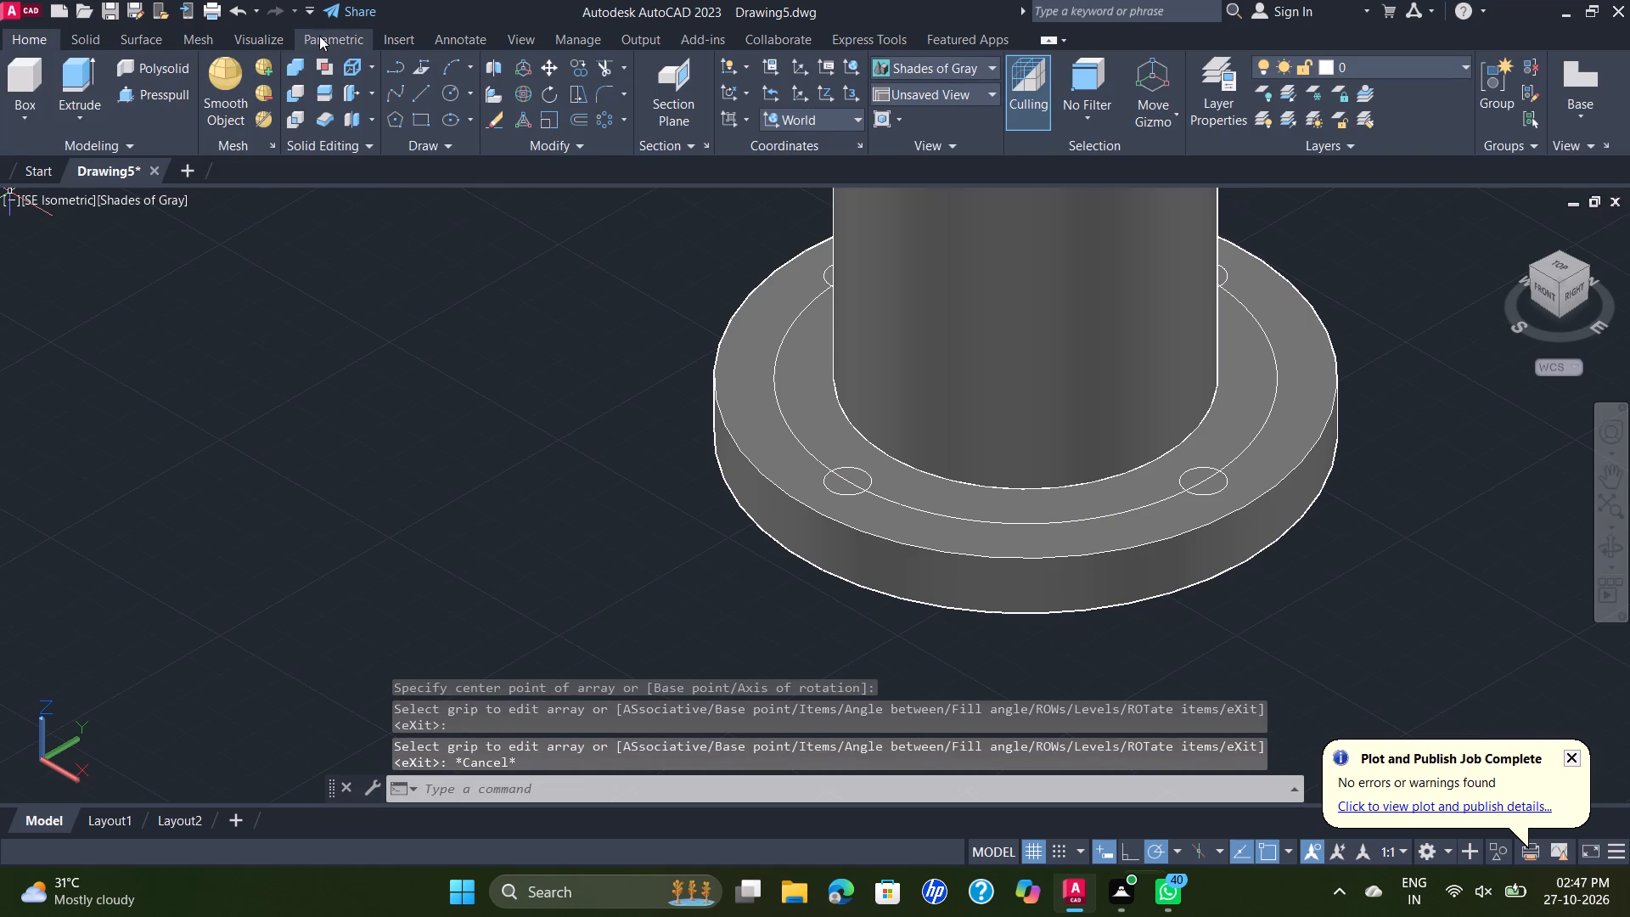
Switch to the 2D Wireframe style and erase the 105-diameter circle from the lower flange.
{"action": "scroll", "coordinate": [328, 217], "scroll_direction": "down", "scroll_amount": 1}
{"action": "scroll", "coordinate": [558, 336], "scroll_direction": "up", "scroll_amount": 2}
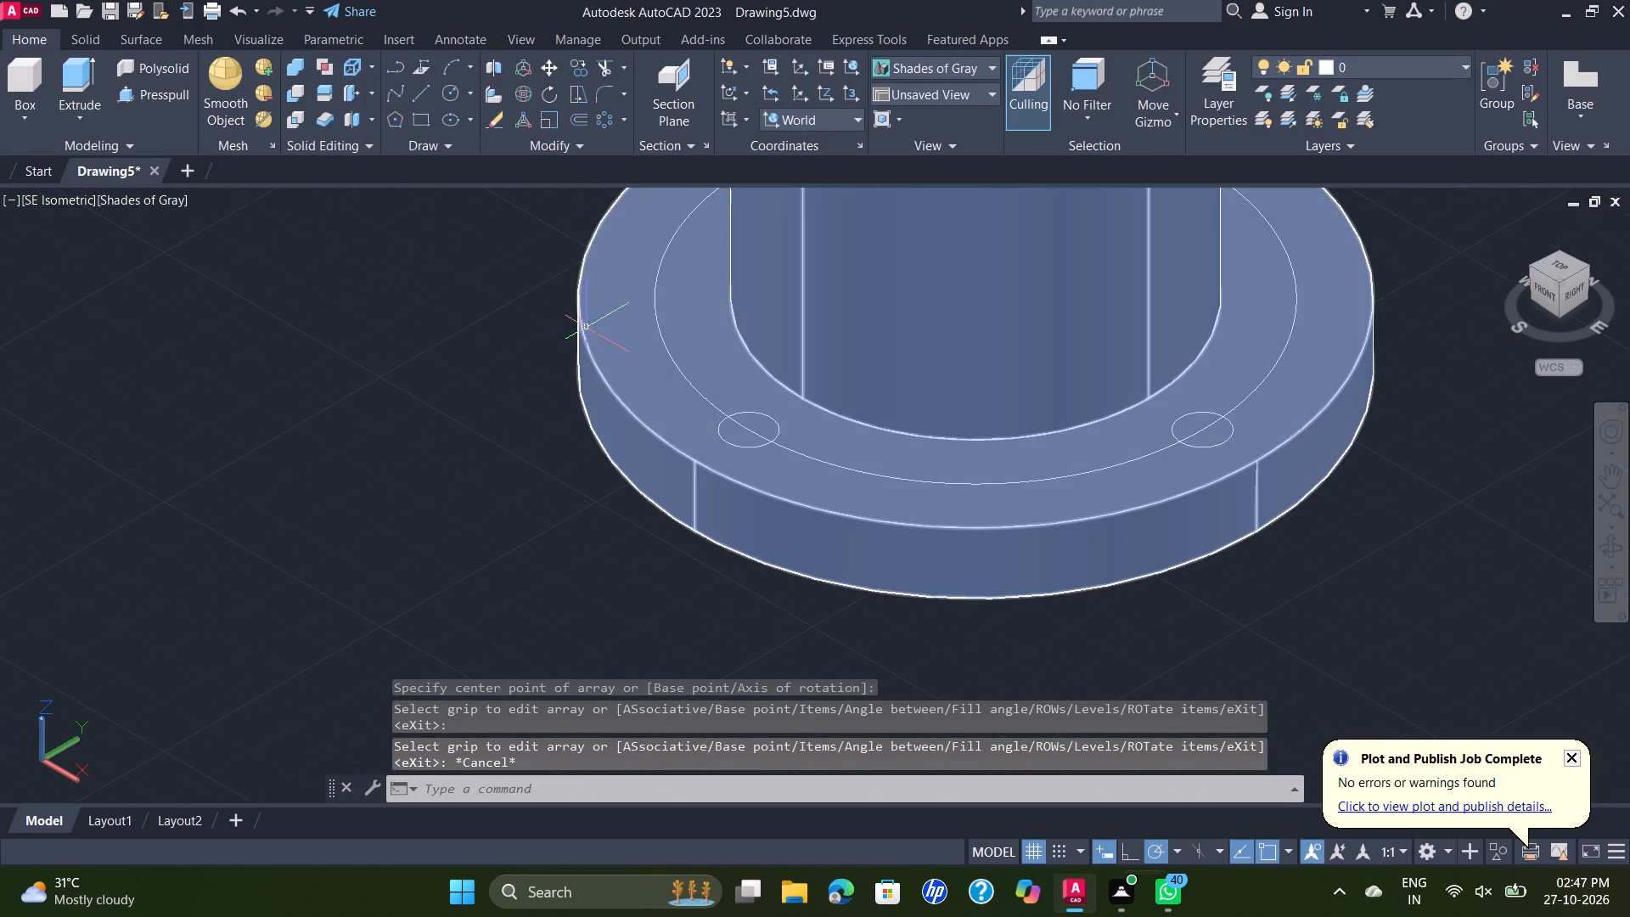
{"action": "middle_click_drag", "start_coordinate": [692, 332], "coordinate": [644, 395]}
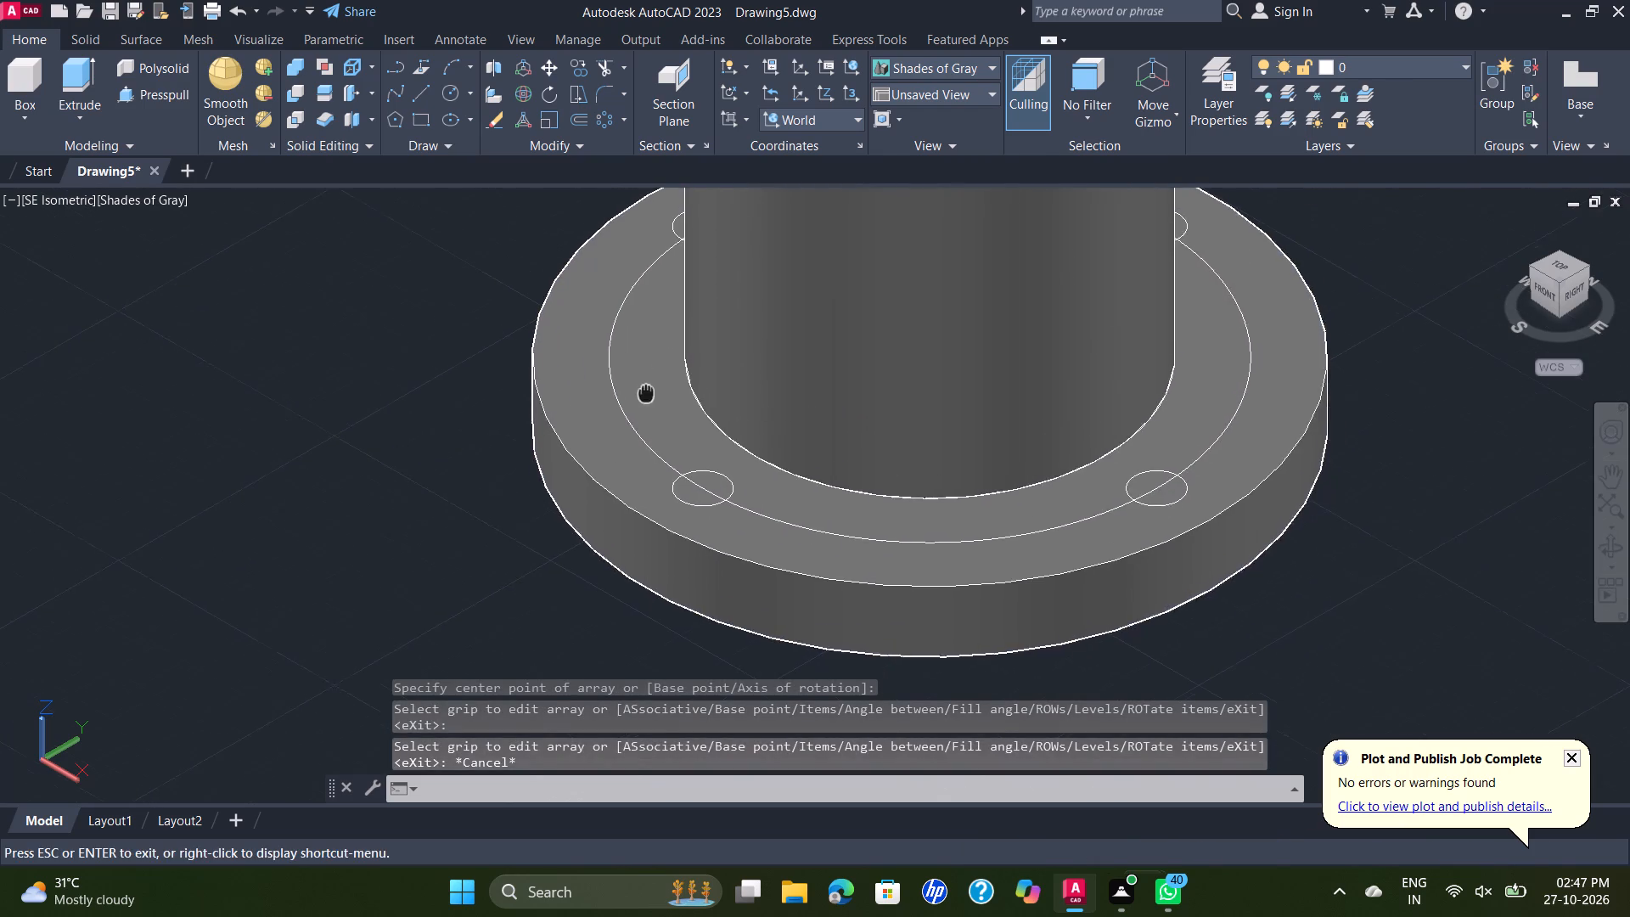
{"action": "middle_click_drag", "start_coordinate": [644, 395], "coordinate": [641, 401]}
{"action": "scroll", "coordinate": [632, 407], "scroll_direction": "up", "scroll_amount": 1}
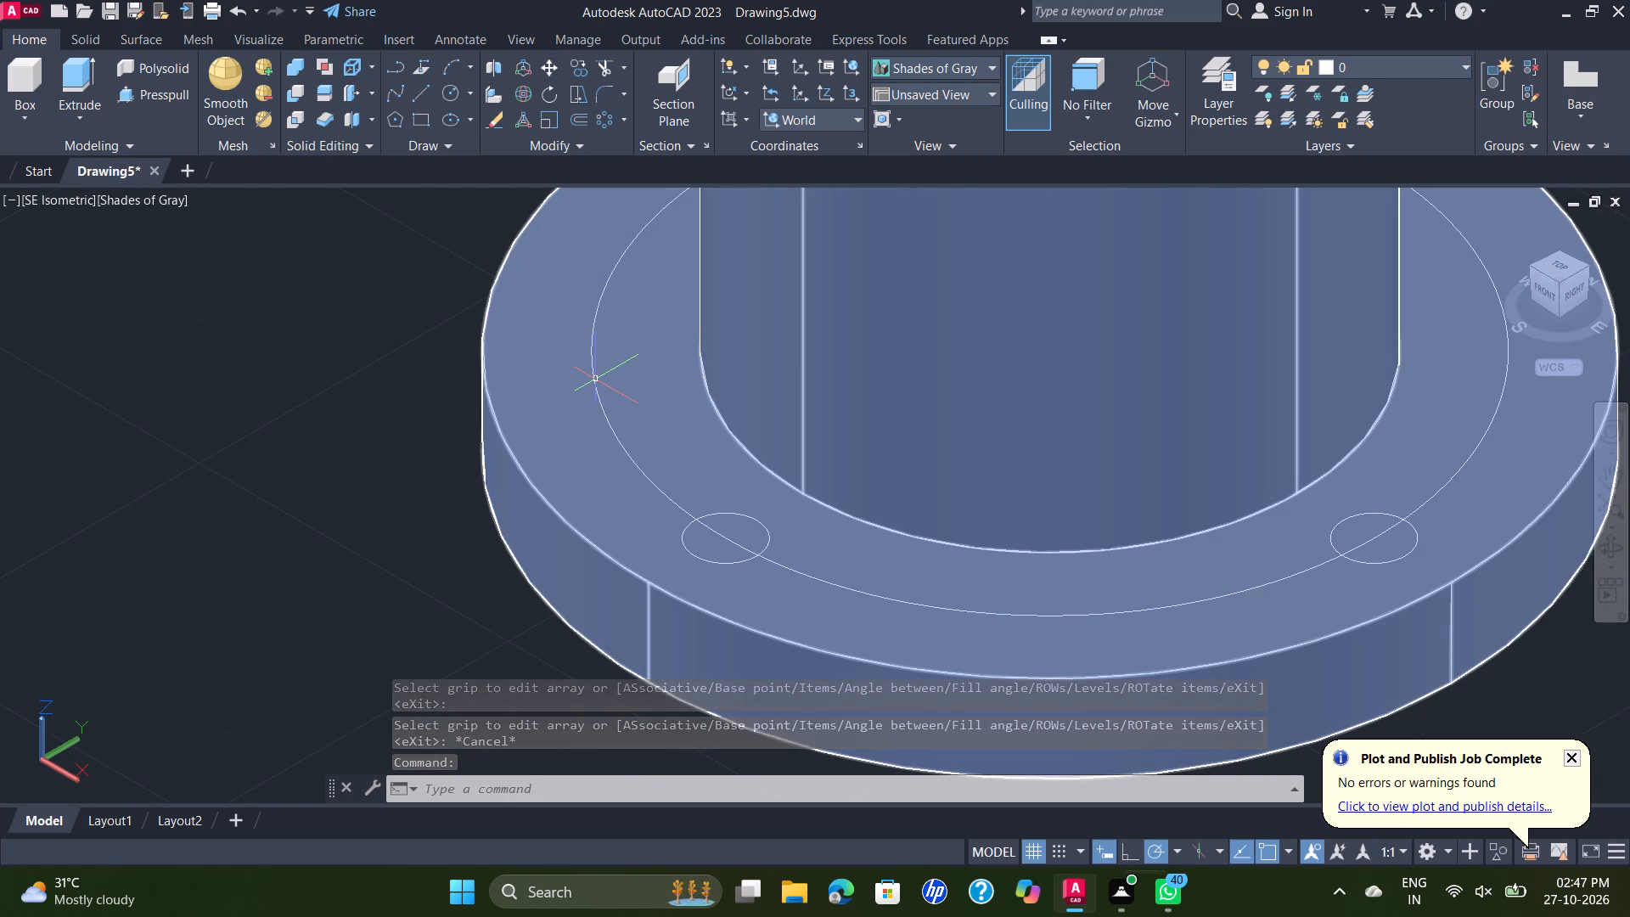
{"action": "scroll", "coordinate": [596, 380], "scroll_direction": "up", "scroll_amount": 3}
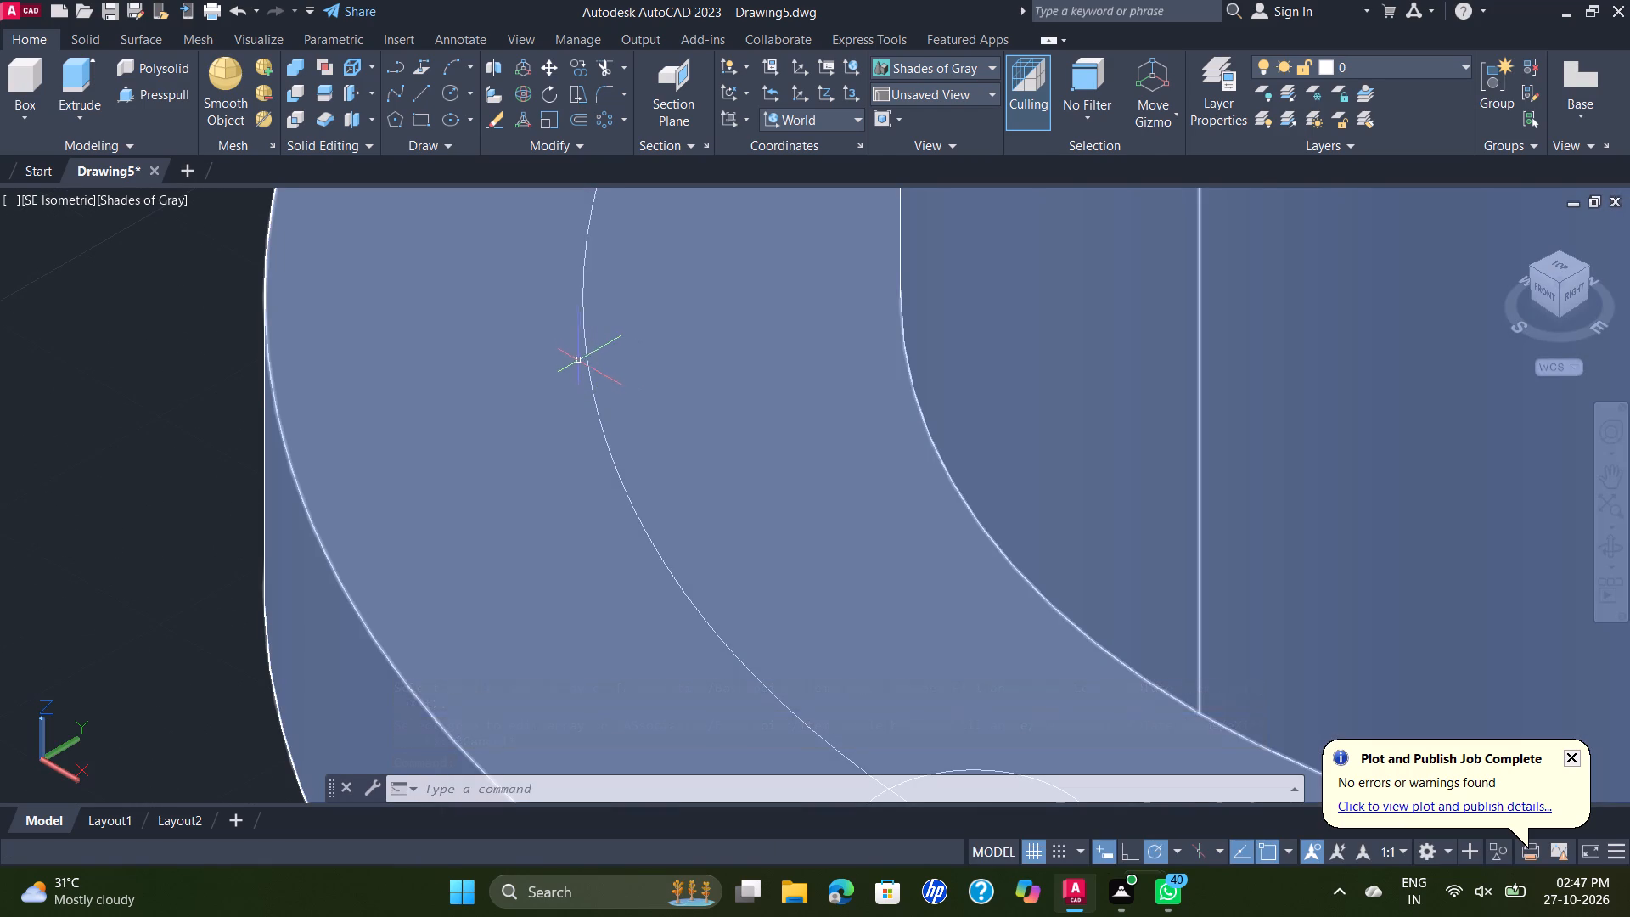
{"action": "scroll", "coordinate": [593, 377], "scroll_direction": "down", "scroll_amount": 5}
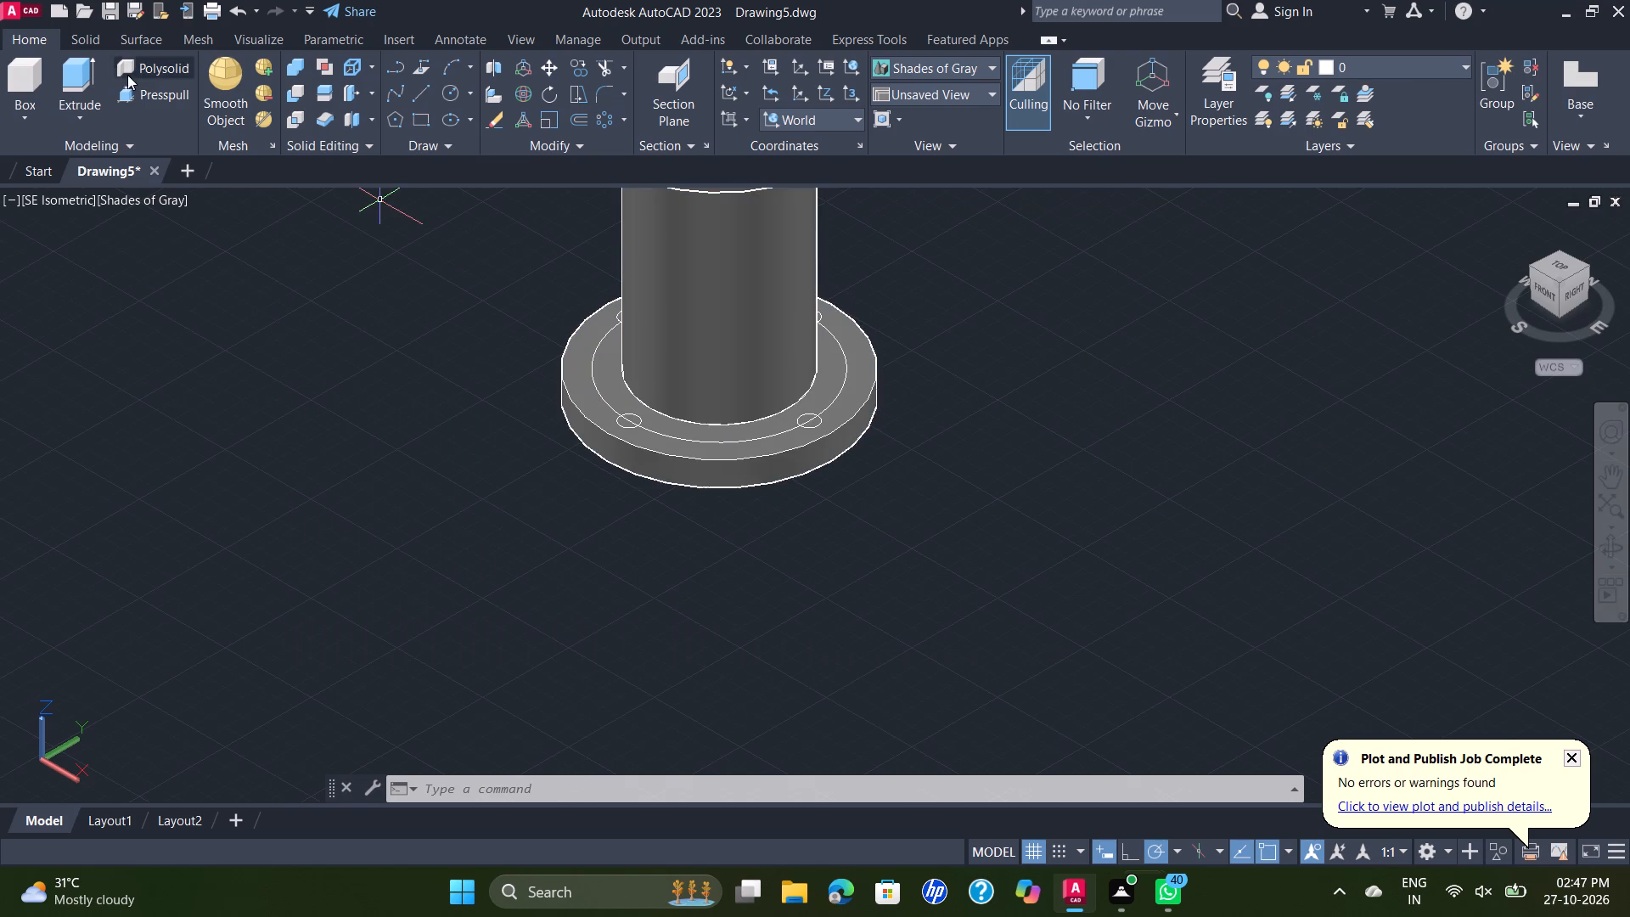
{"action": "left_click", "coordinate": [133, 208]}
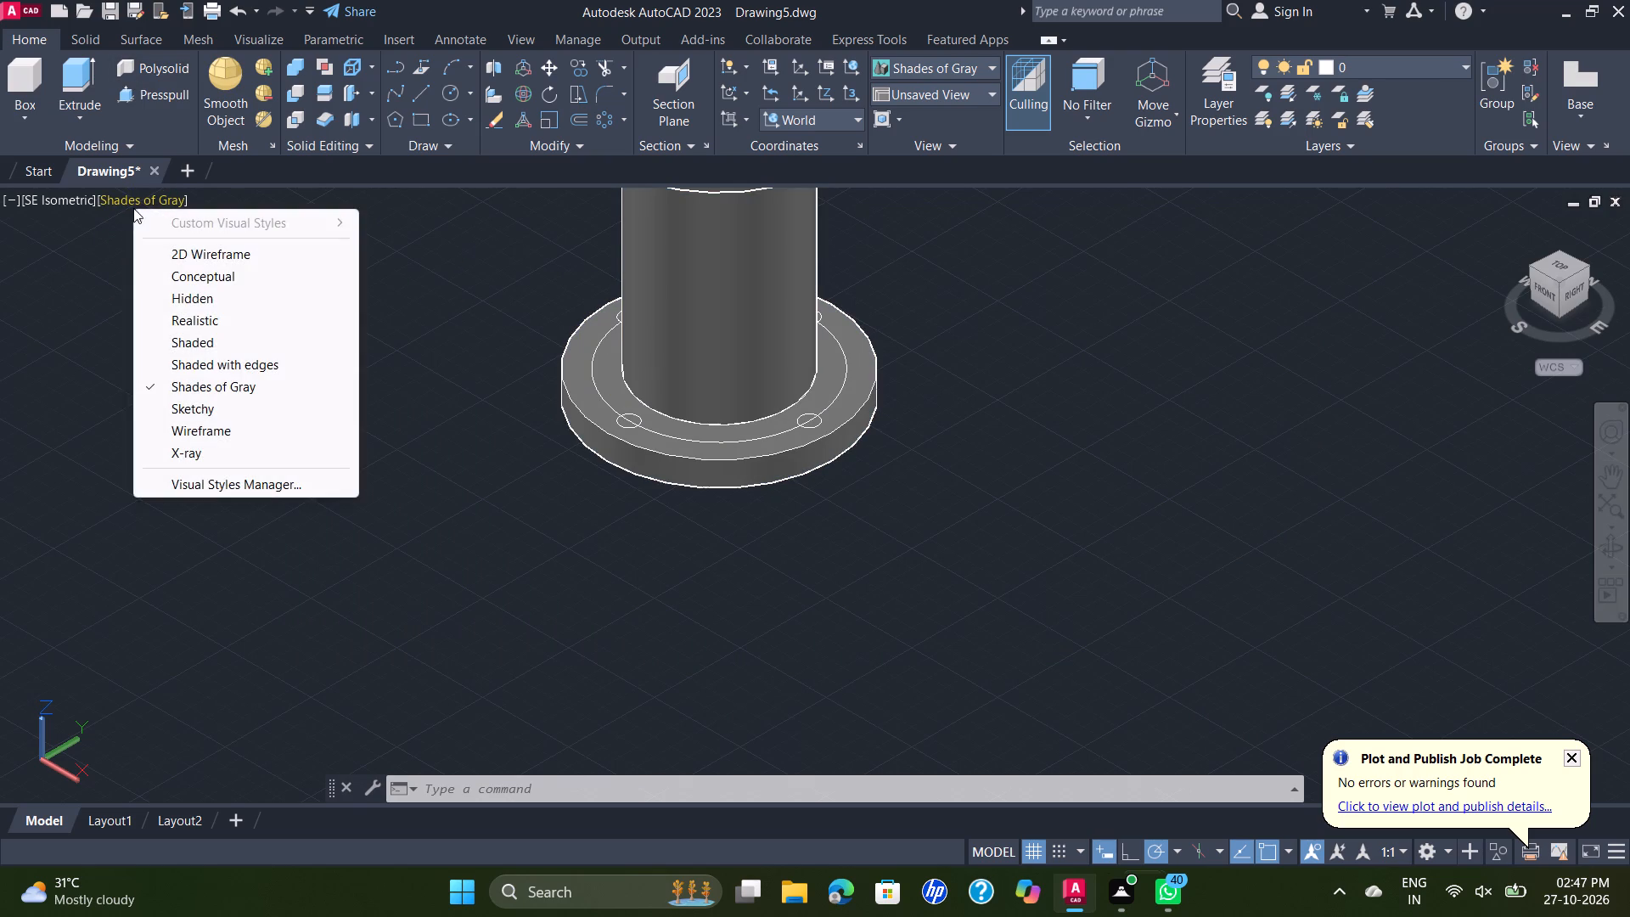
{"action": "left_click", "coordinate": [190, 244]}
{"action": "scroll", "coordinate": [625, 442], "scroll_direction": "up", "scroll_amount": 1}
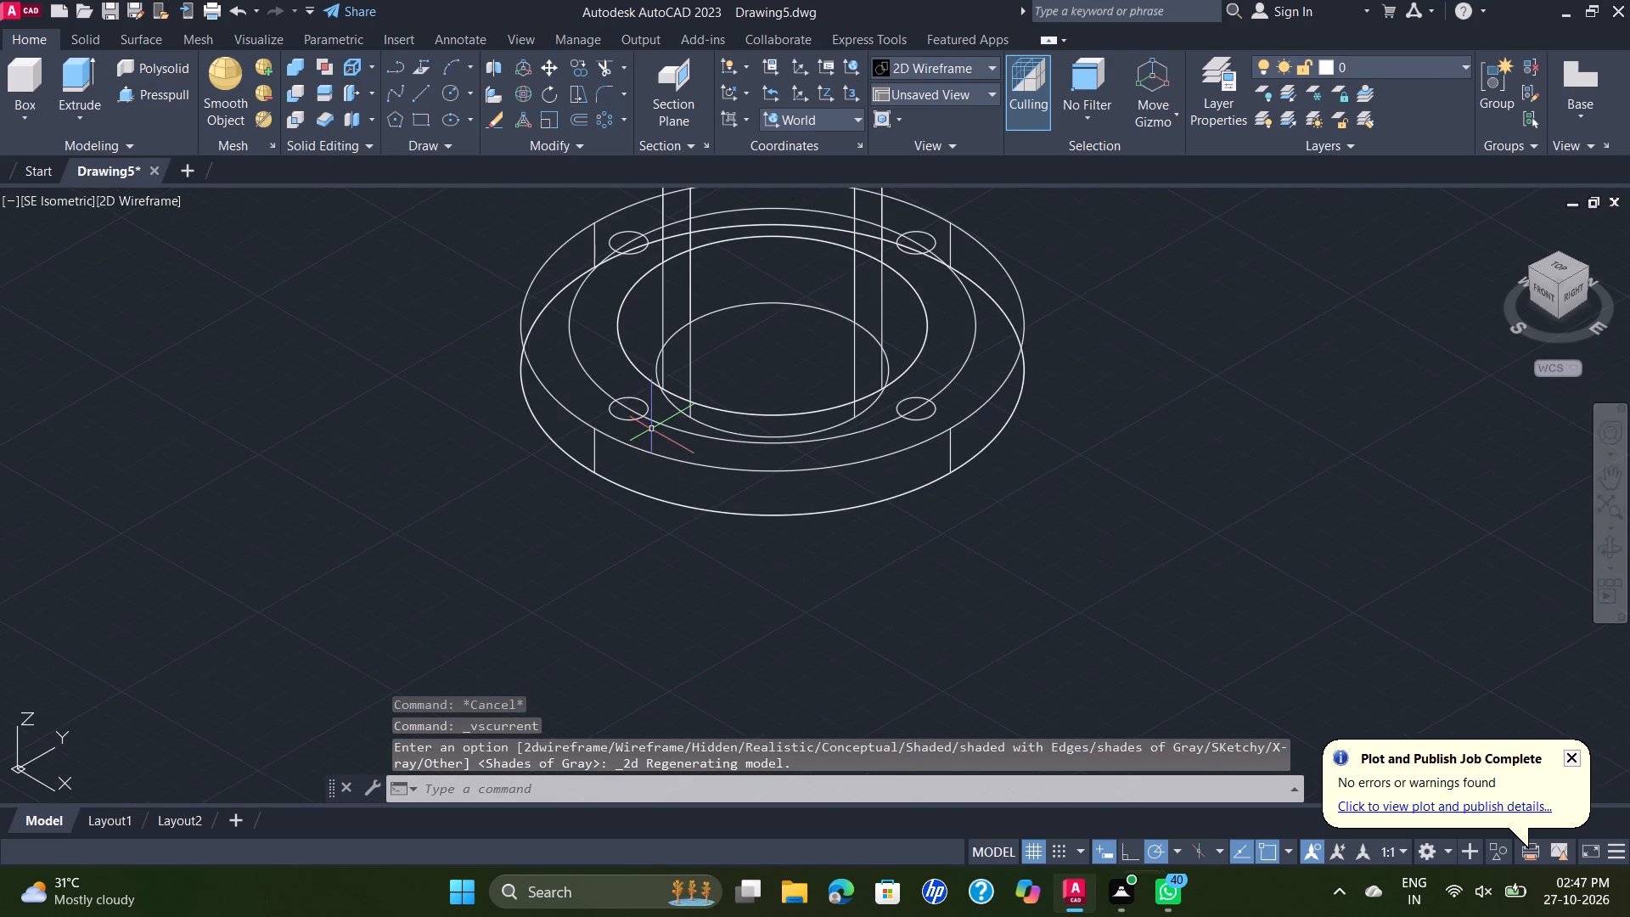
{"action": "left_click", "coordinate": [668, 427]}
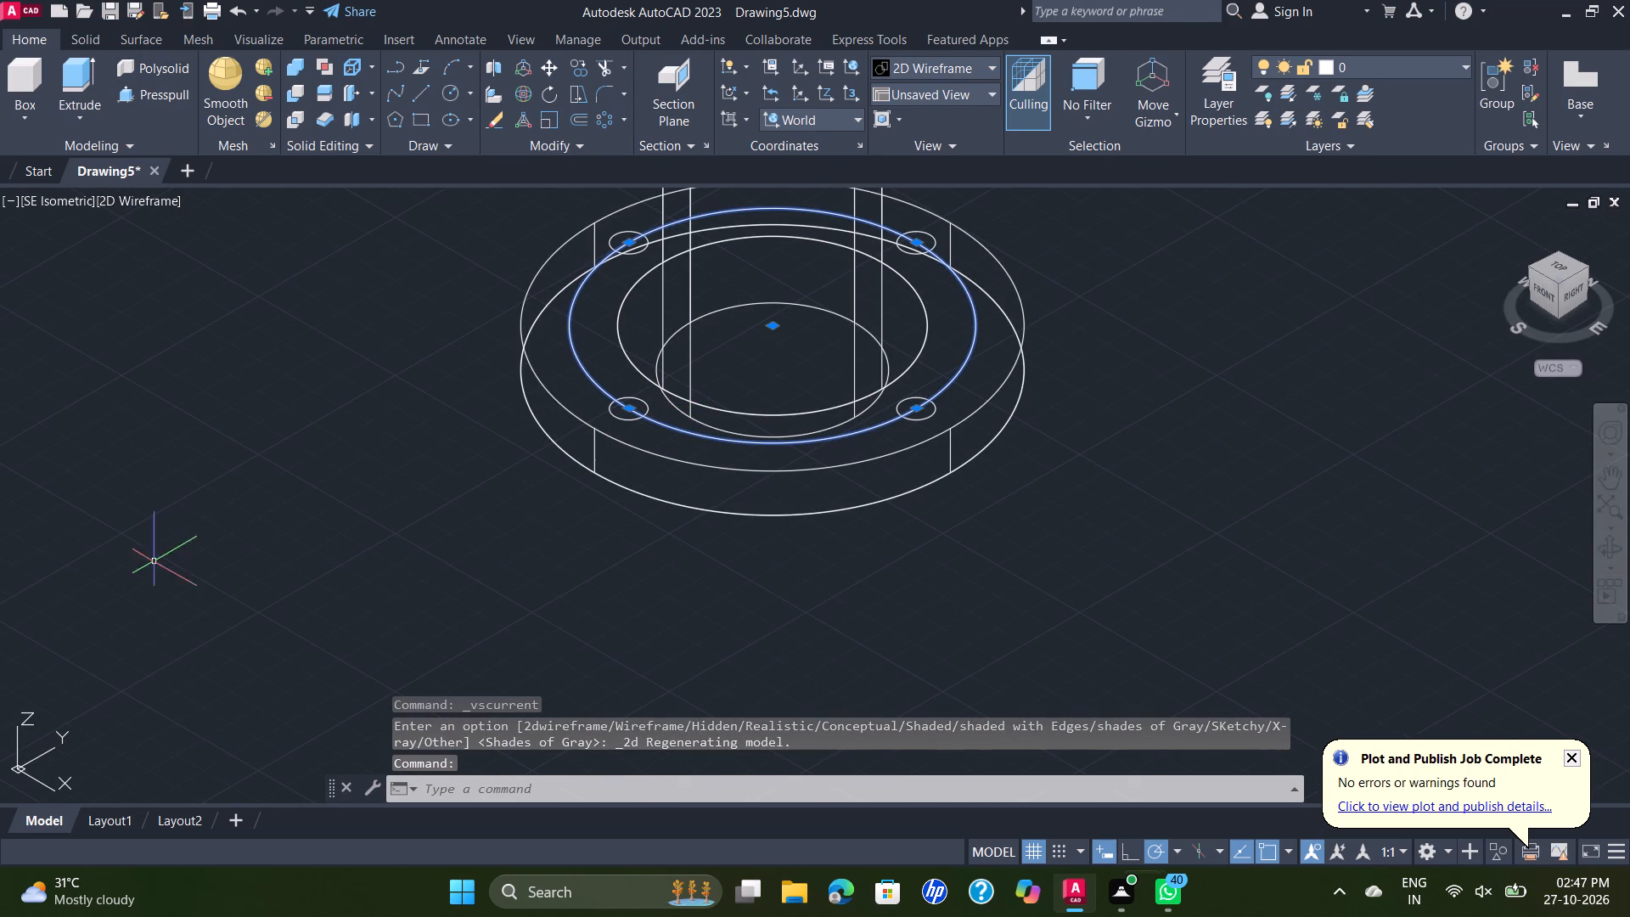
{"action": "key", "text": "Delete"}
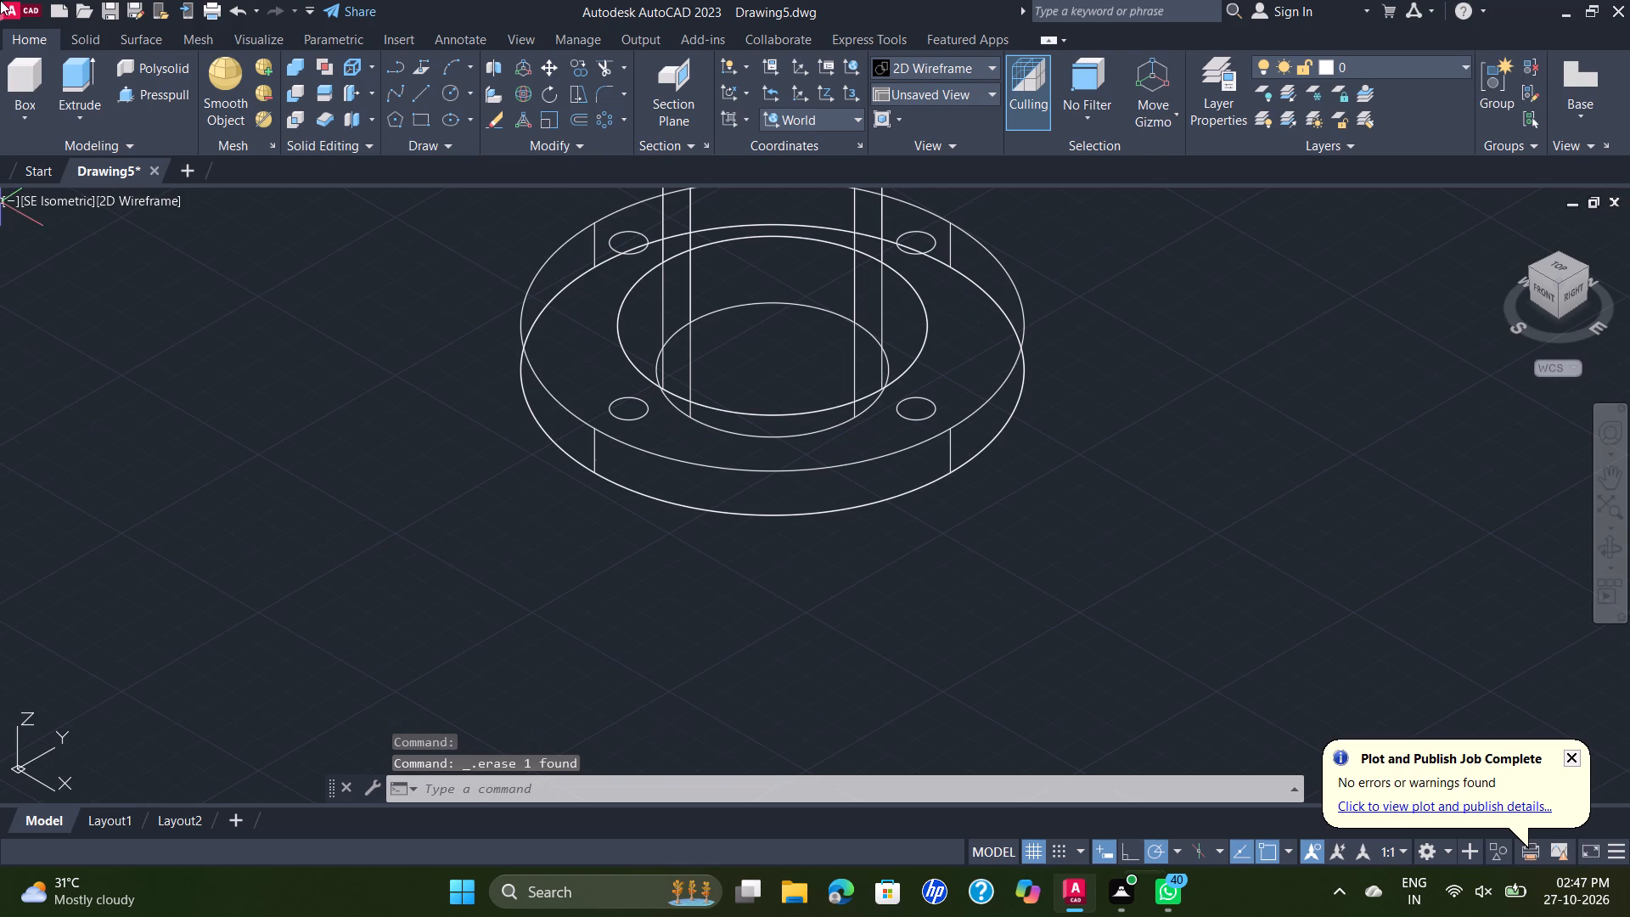
Switch to the Shades of Gray style and presspull the two front 10-diameter circles down through the lower flange as holes.
{"action": "left_click", "coordinate": [121, 200]}
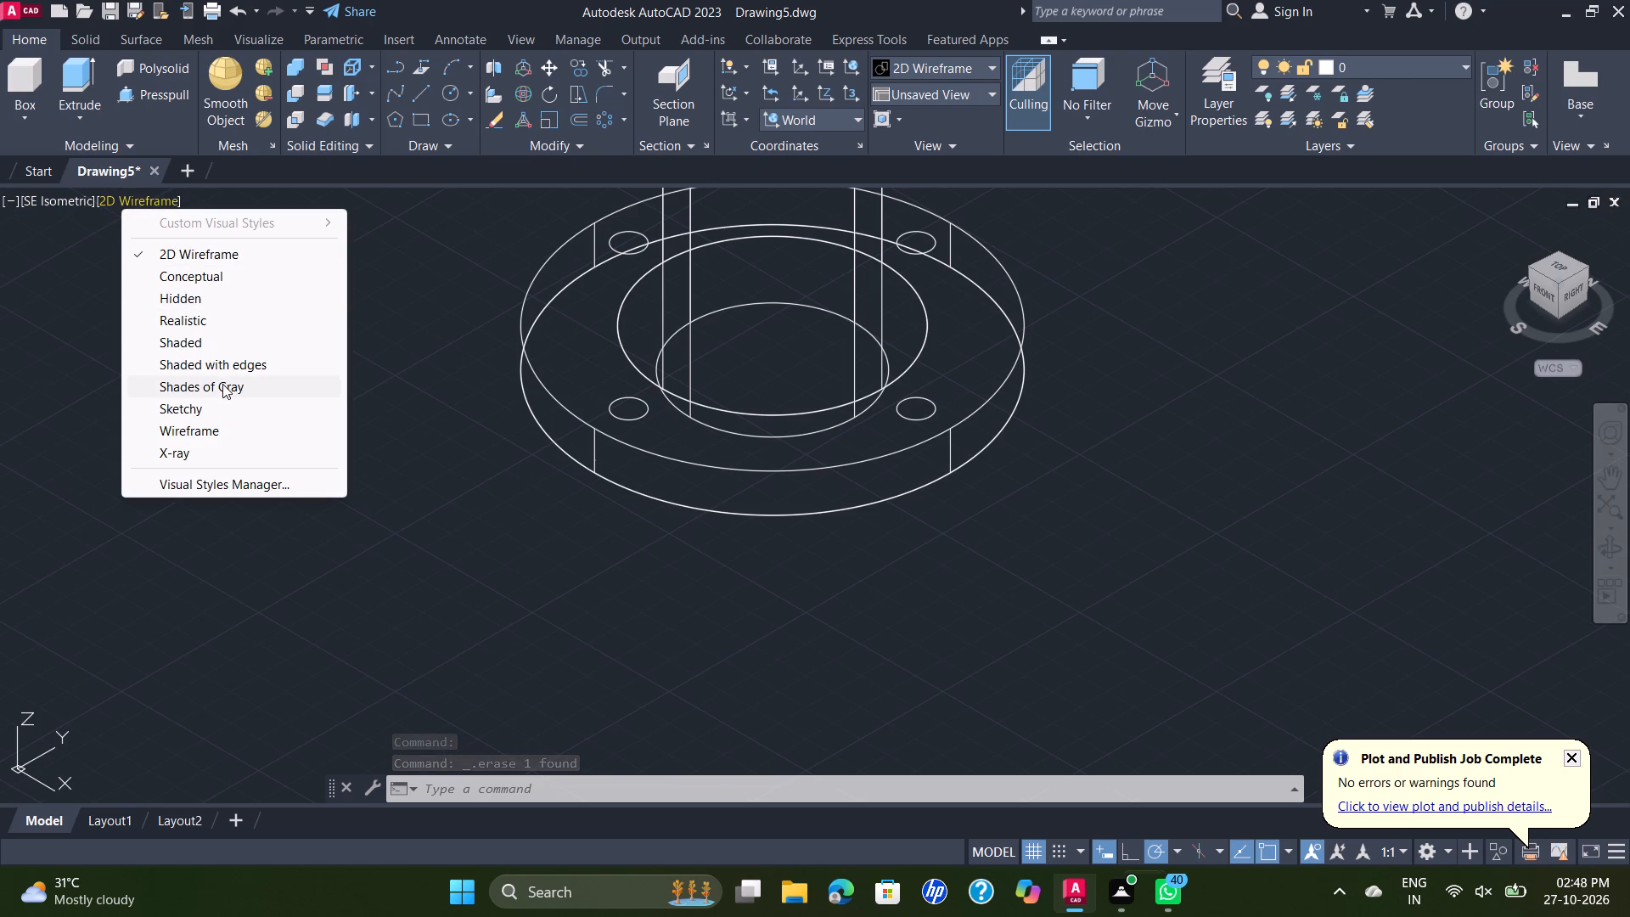
{"action": "left_click", "coordinate": [222, 384]}
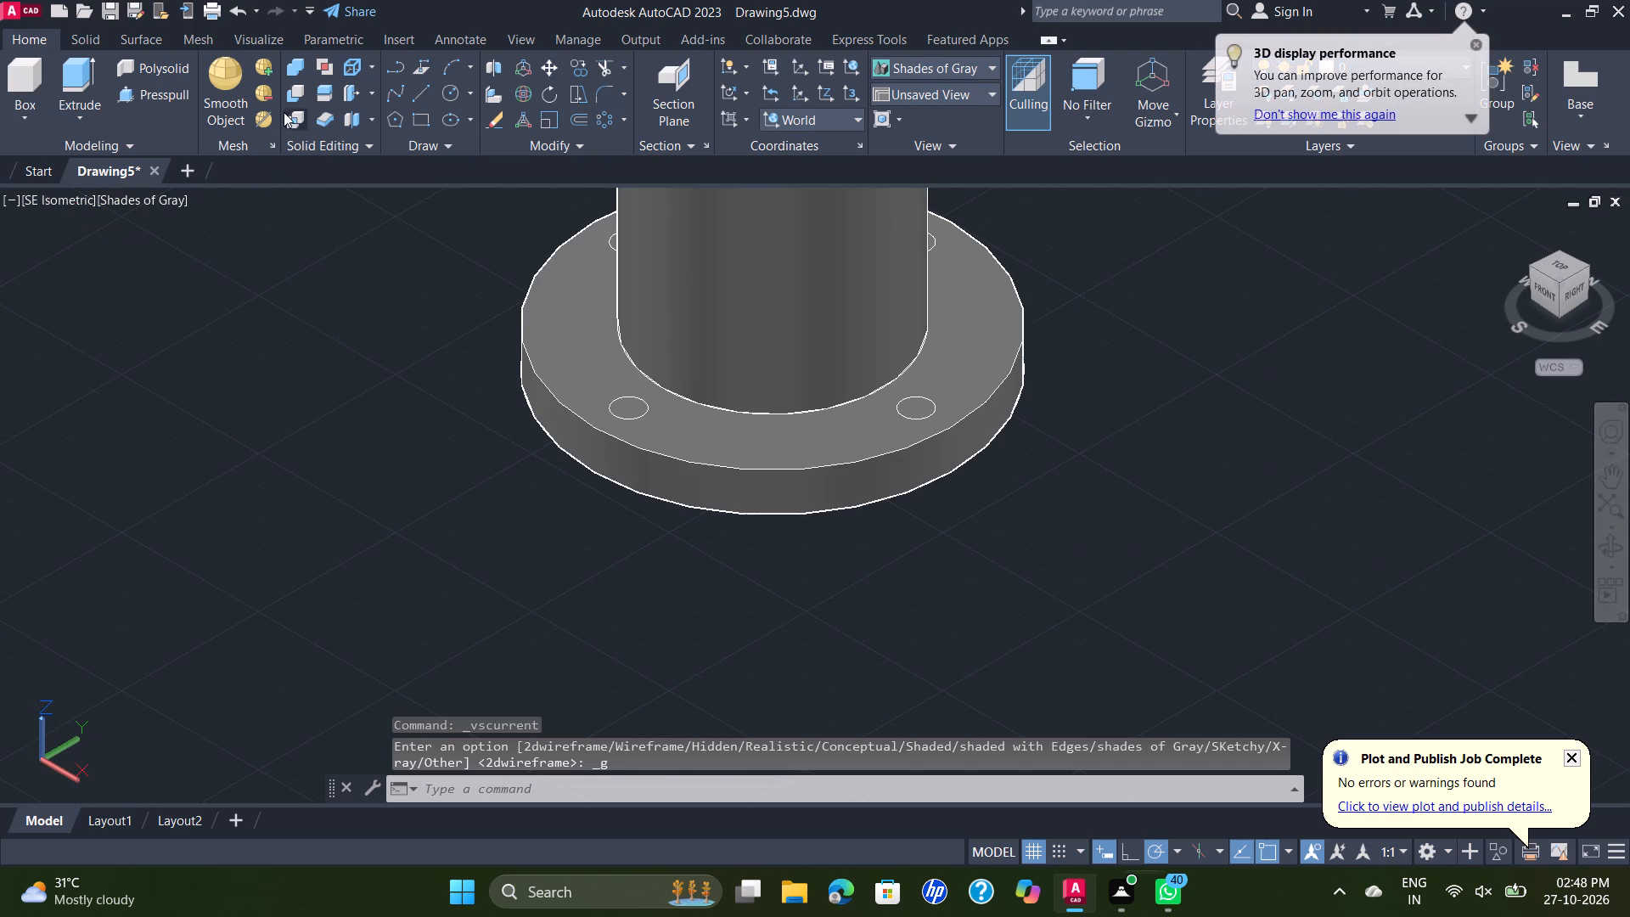
{"action": "left_click", "coordinate": [155, 94]}
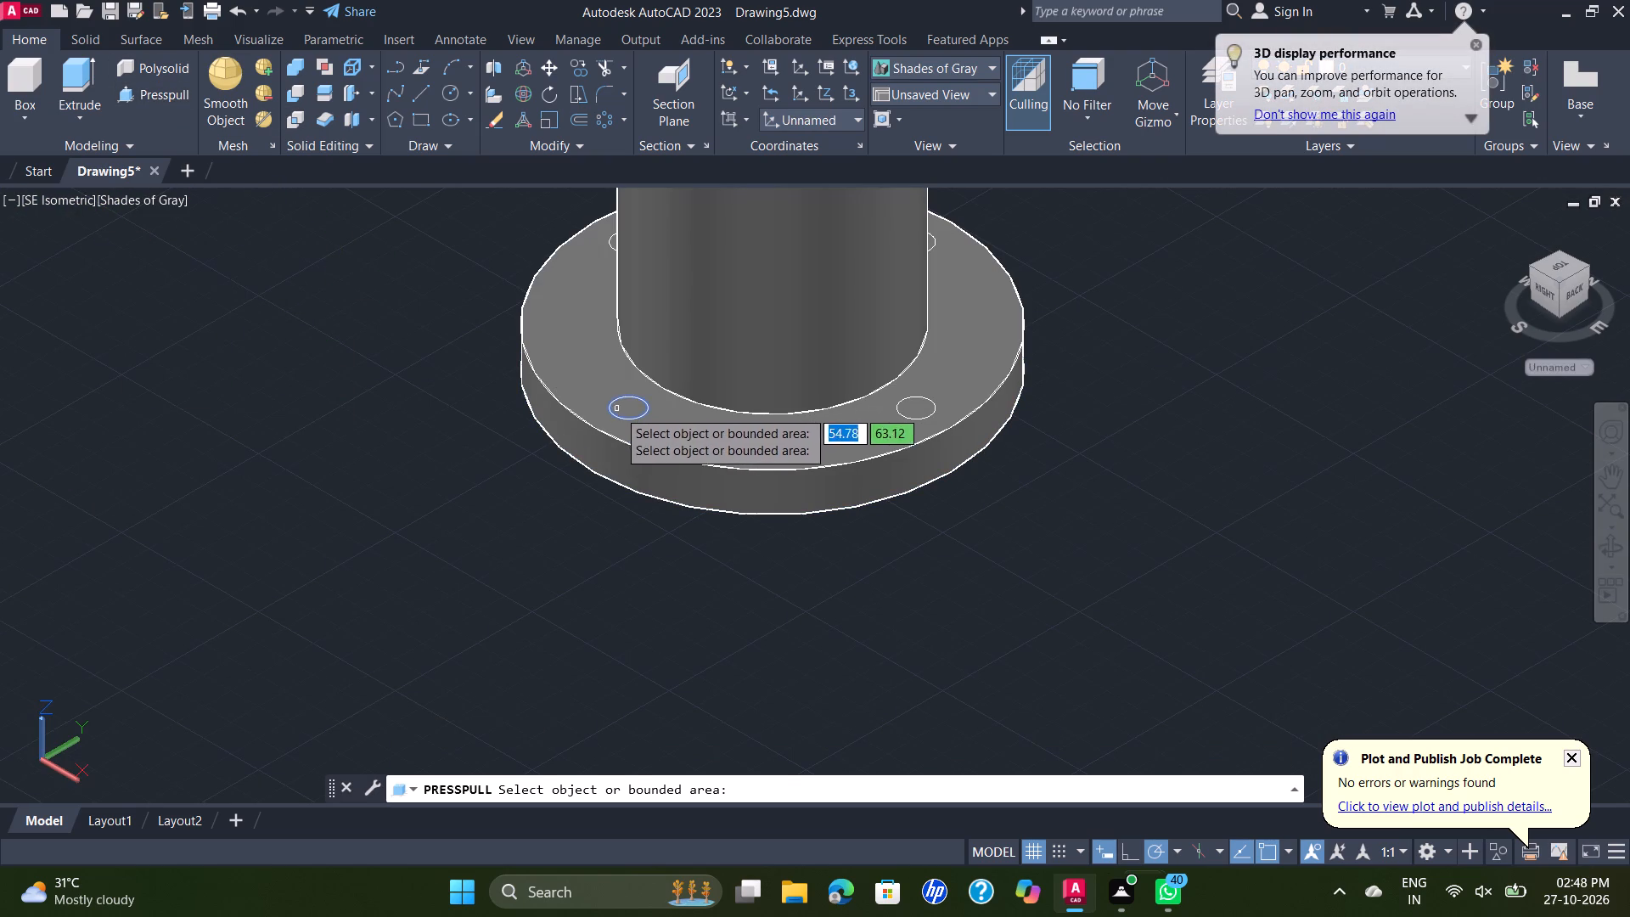
{"action": "left_click", "coordinate": [618, 410]}
{"action": "left_click", "coordinate": [623, 569]}
{"action": "left_click", "coordinate": [925, 410]}
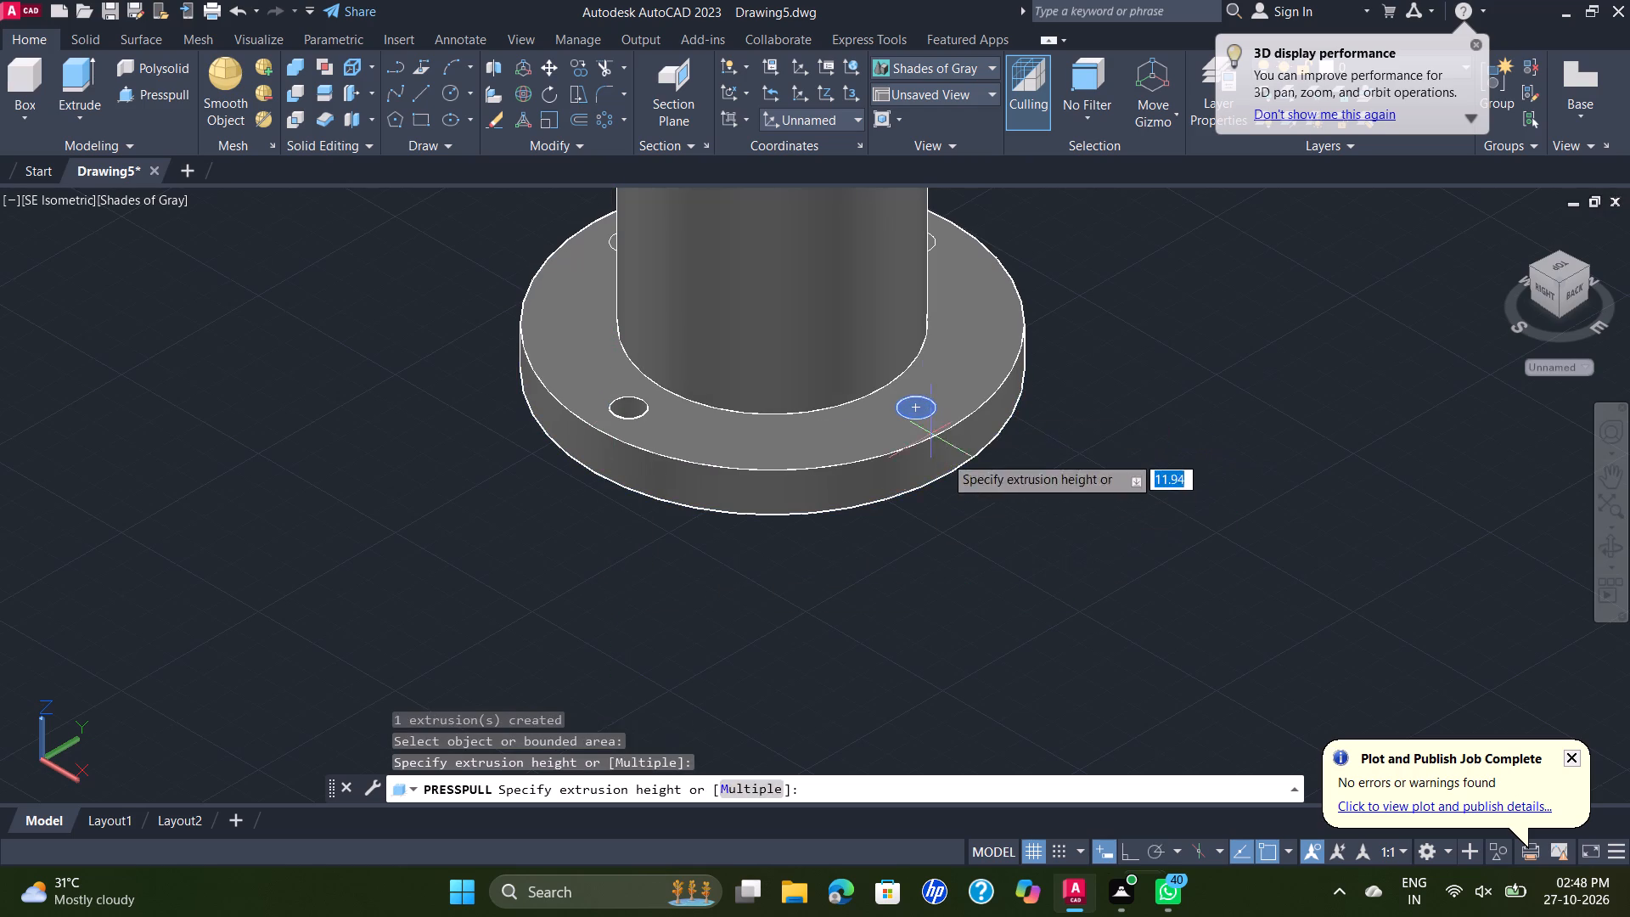
{"action": "left_click", "coordinate": [947, 524]}
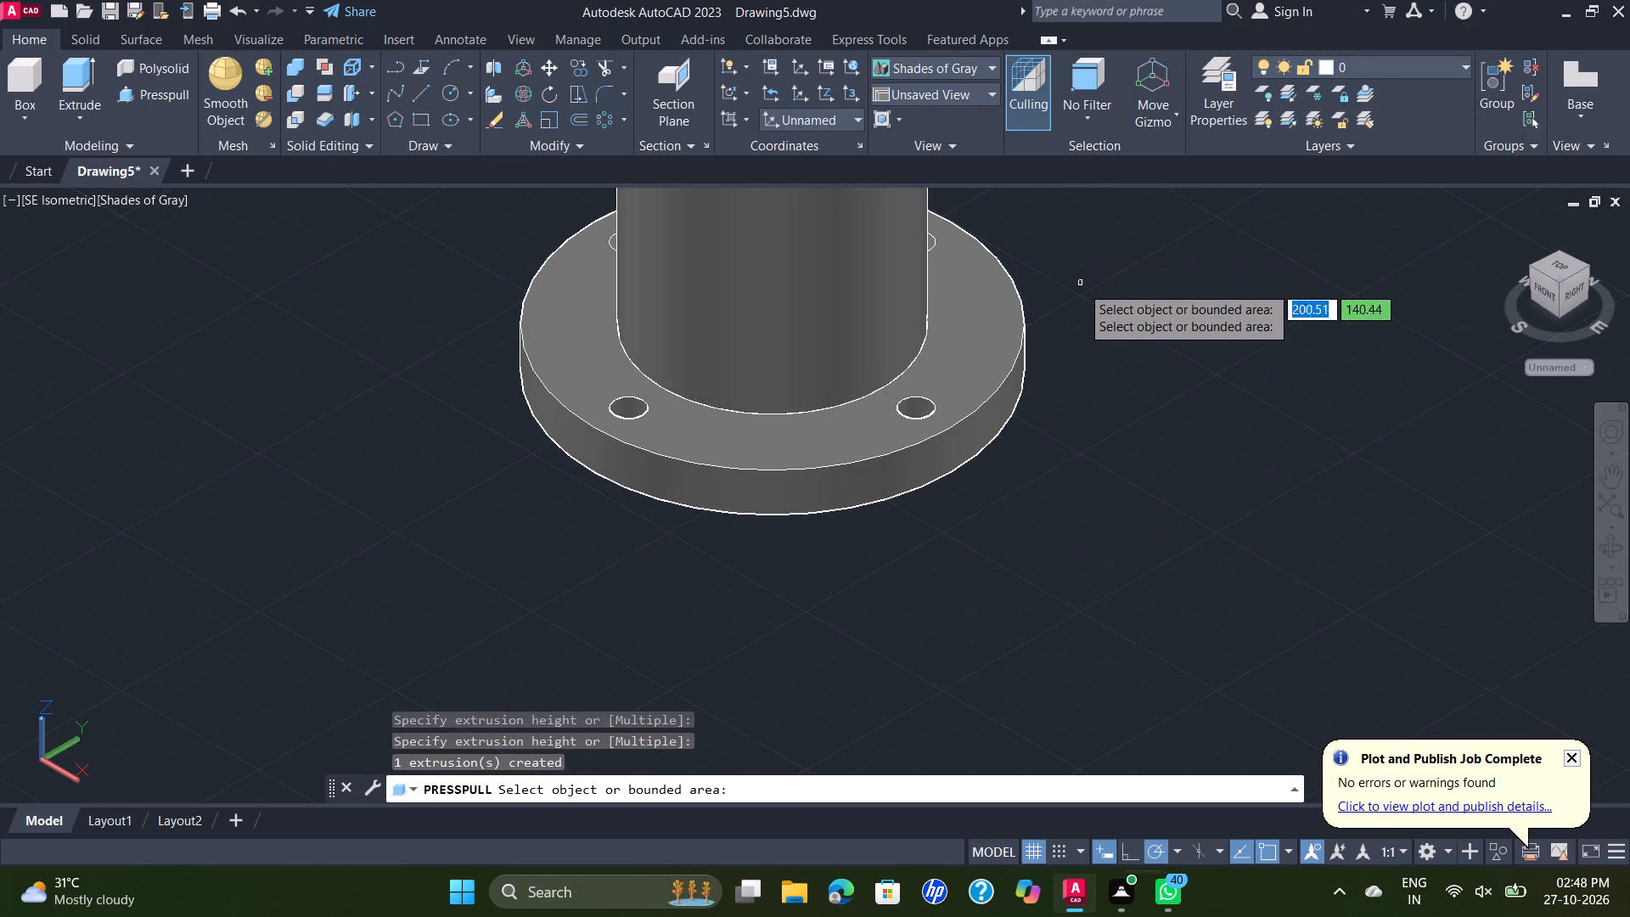
Presspull the remaining two 10-diameter circles at the back down through the lower flange as holes.
{"action": "middle_click_drag", "start_coordinate": [1085, 294], "coordinate": [914, 377], "text": "shift"}
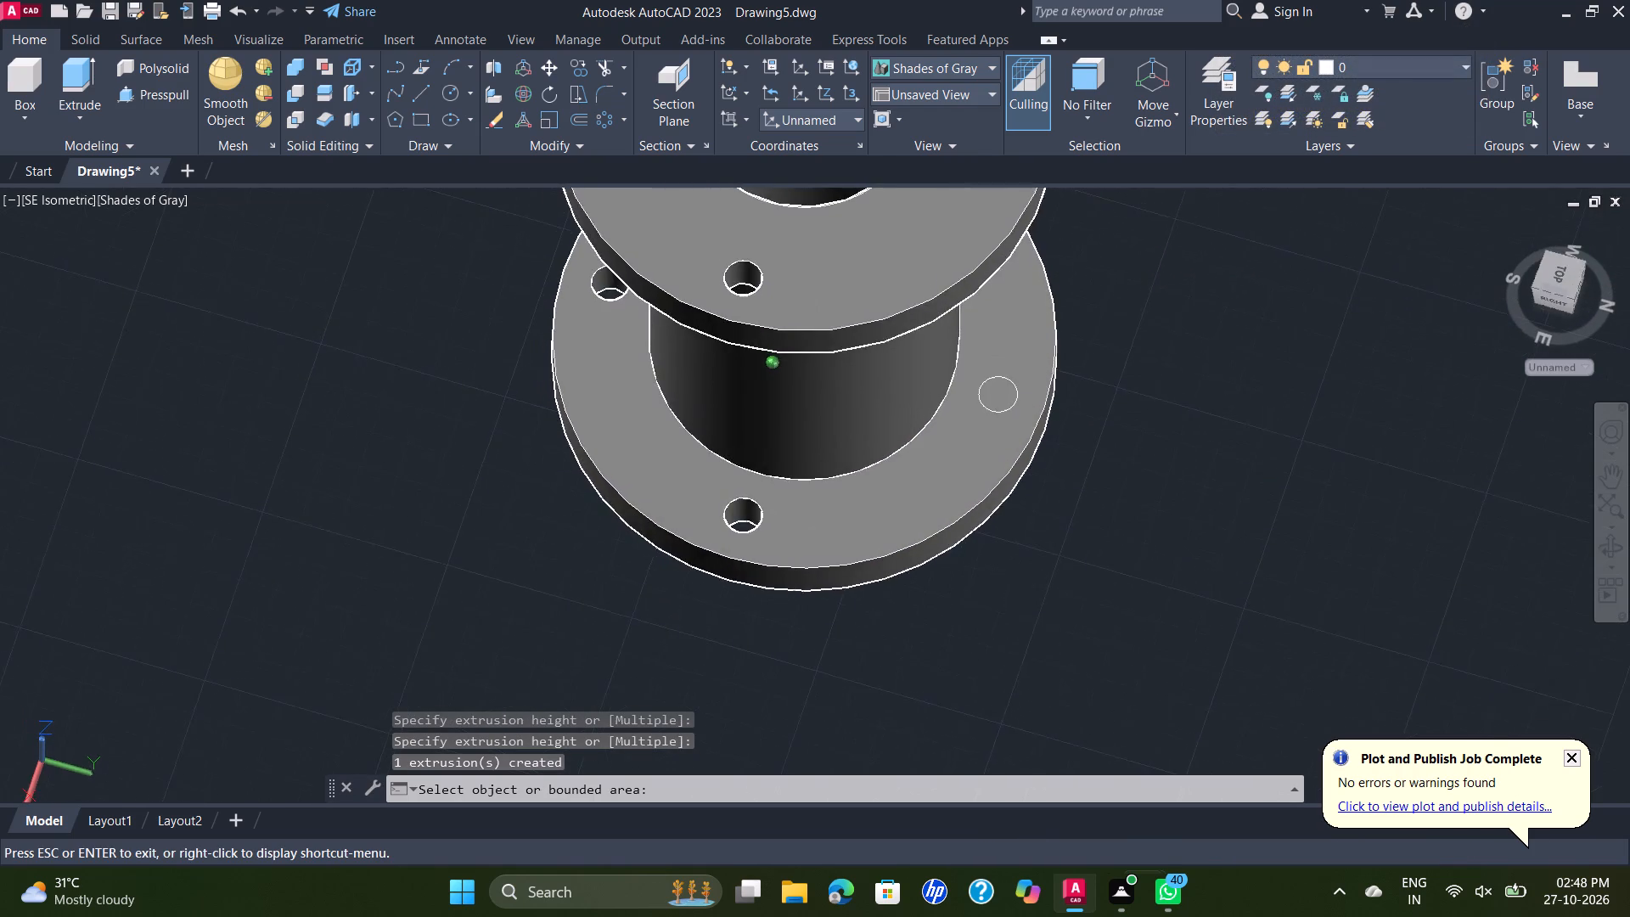
{"action": "middle_click_drag", "start_coordinate": [914, 377], "coordinate": [868, 356], "text": "shift"}
{"action": "left_click", "coordinate": [968, 442]}
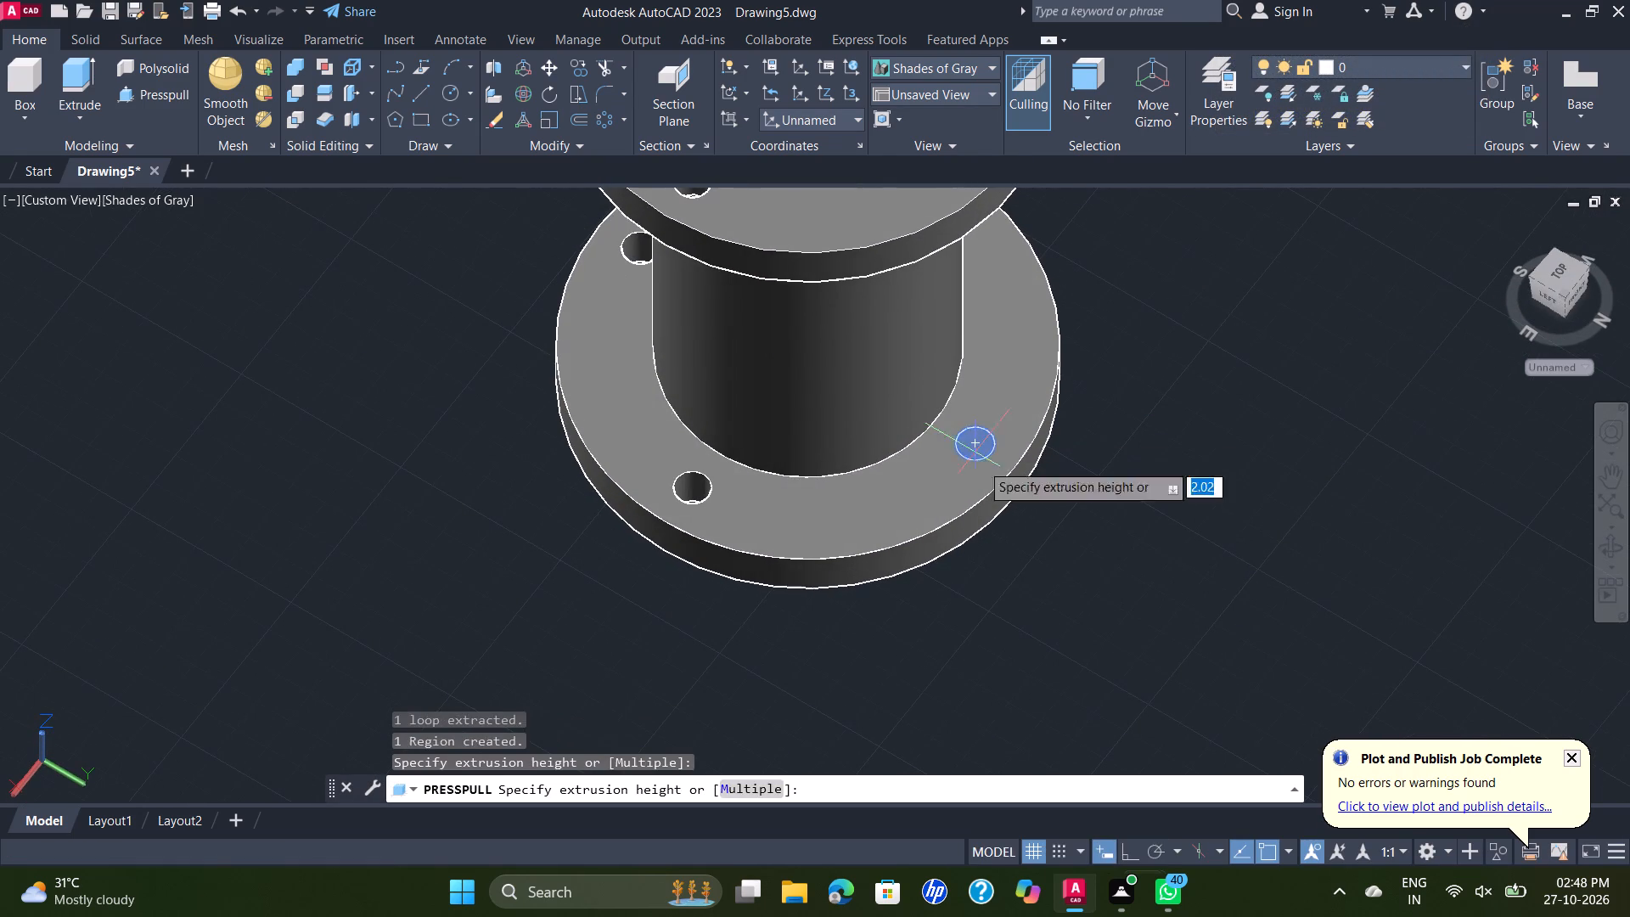
{"action": "left_click", "coordinate": [1033, 570]}
{"action": "middle_click_drag", "start_coordinate": [1100, 415], "coordinate": [928, 426], "text": "shift"}
{"action": "left_click", "coordinate": [1031, 417]}
{"action": "left_click", "coordinate": [1113, 547]}
{"action": "middle_click_drag", "start_coordinate": [1161, 462], "coordinate": [1152, 465], "text": "shift"}
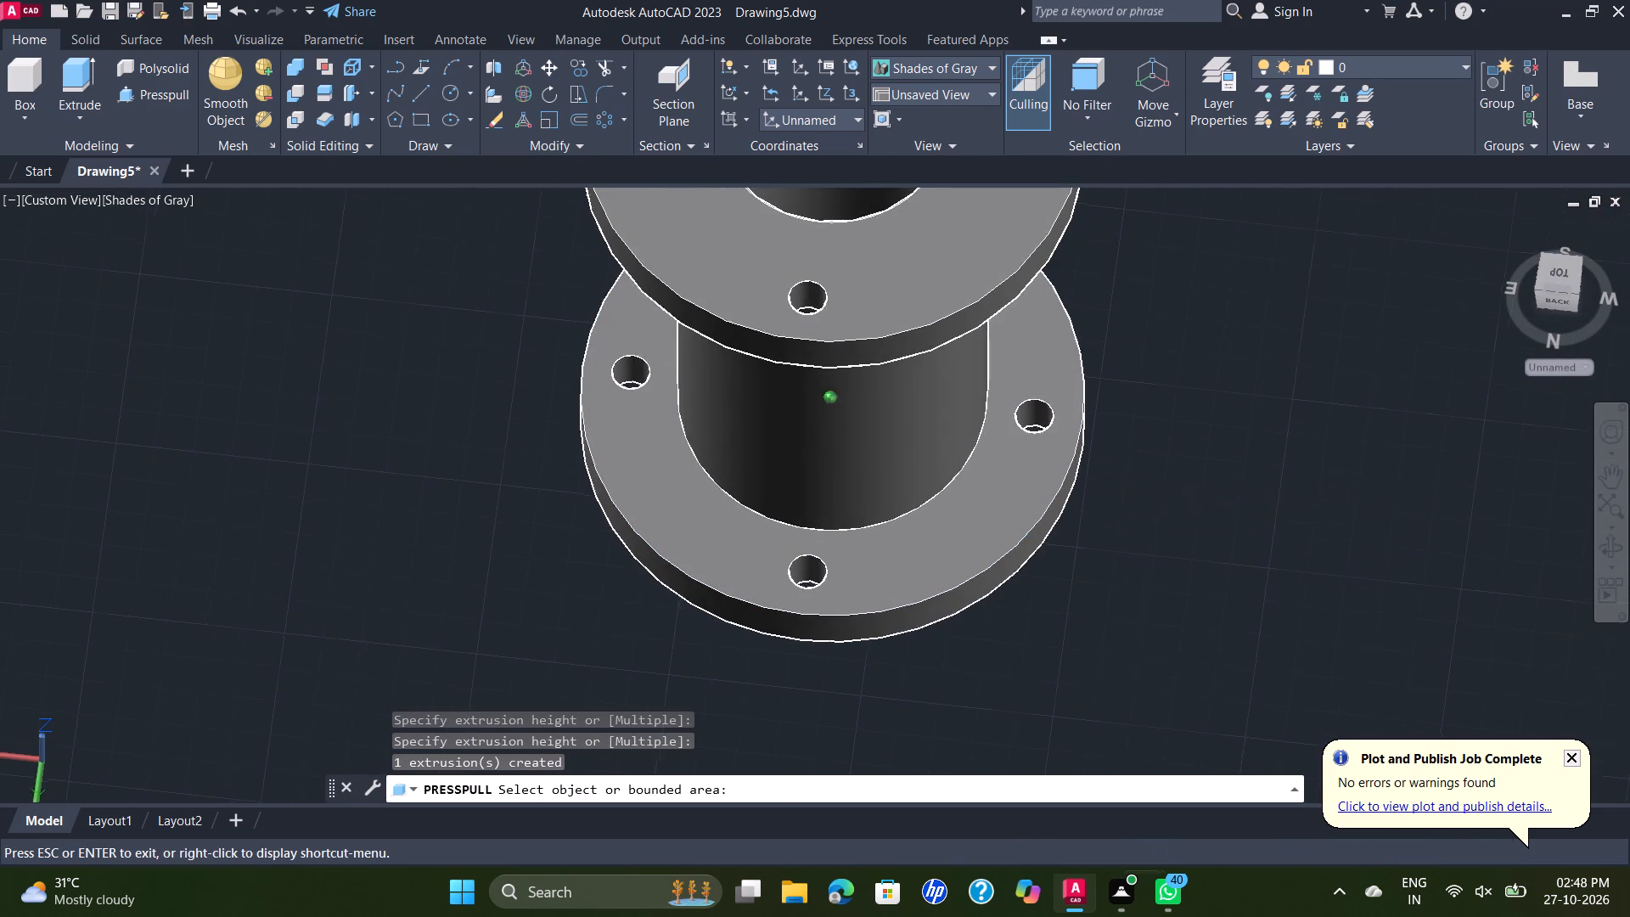
{"action": "middle_click_drag", "start_coordinate": [1152, 465], "coordinate": [1373, 449], "text": "shift"}
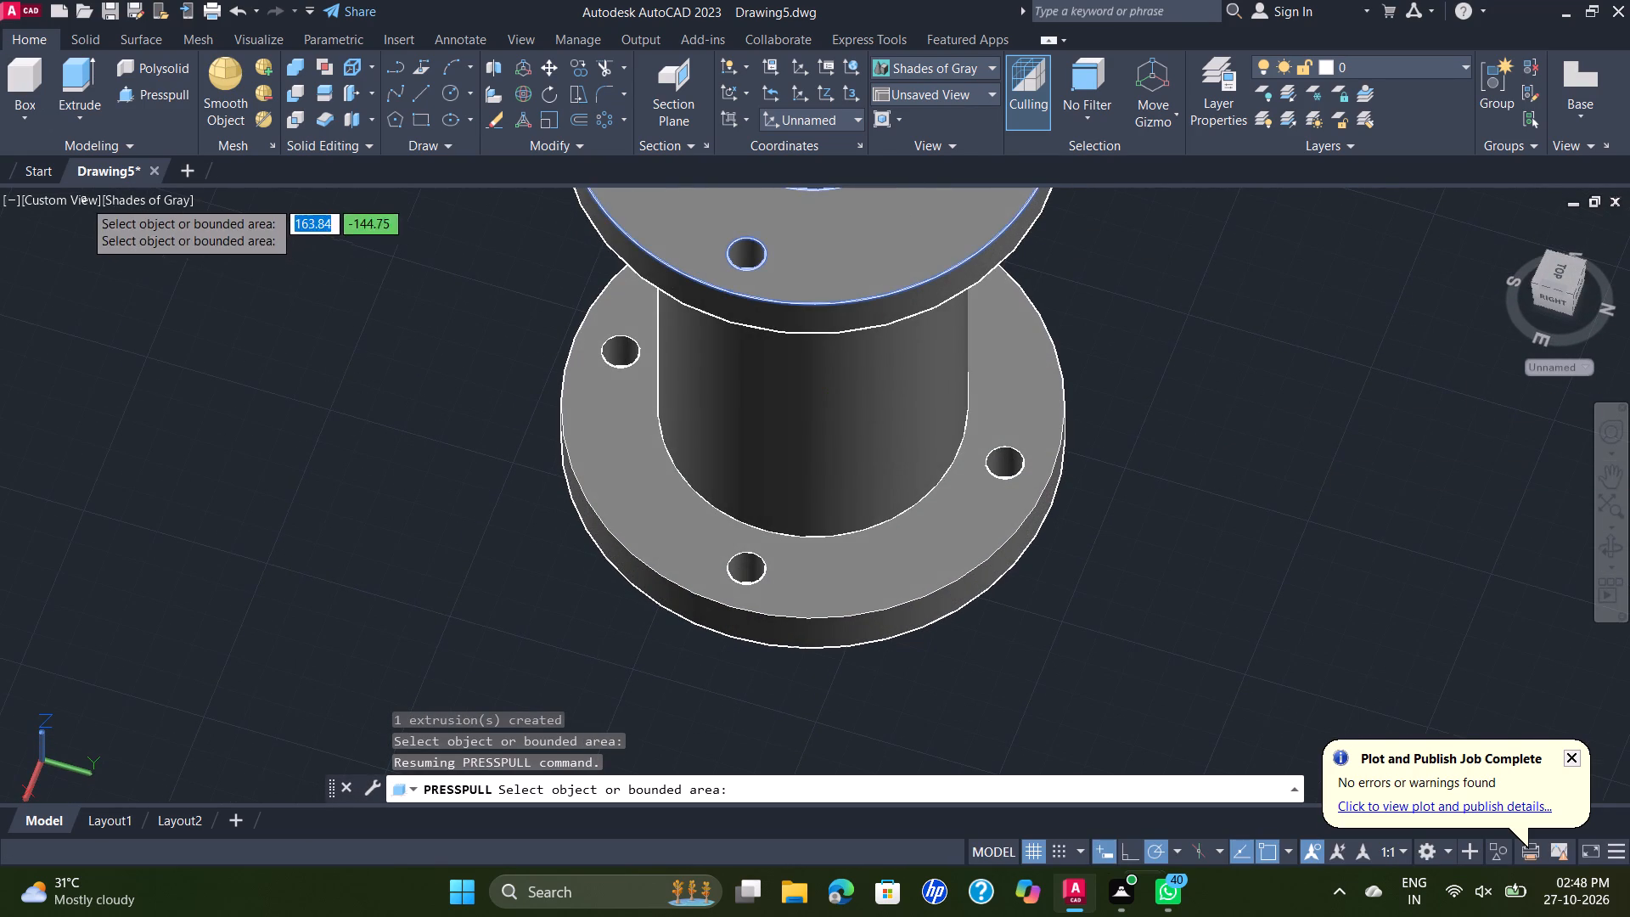
{"action": "key", "text": "Escape"}
View the whole flanged part in the SE Isometric view.
{"action": "left_click", "coordinate": [50, 205]}
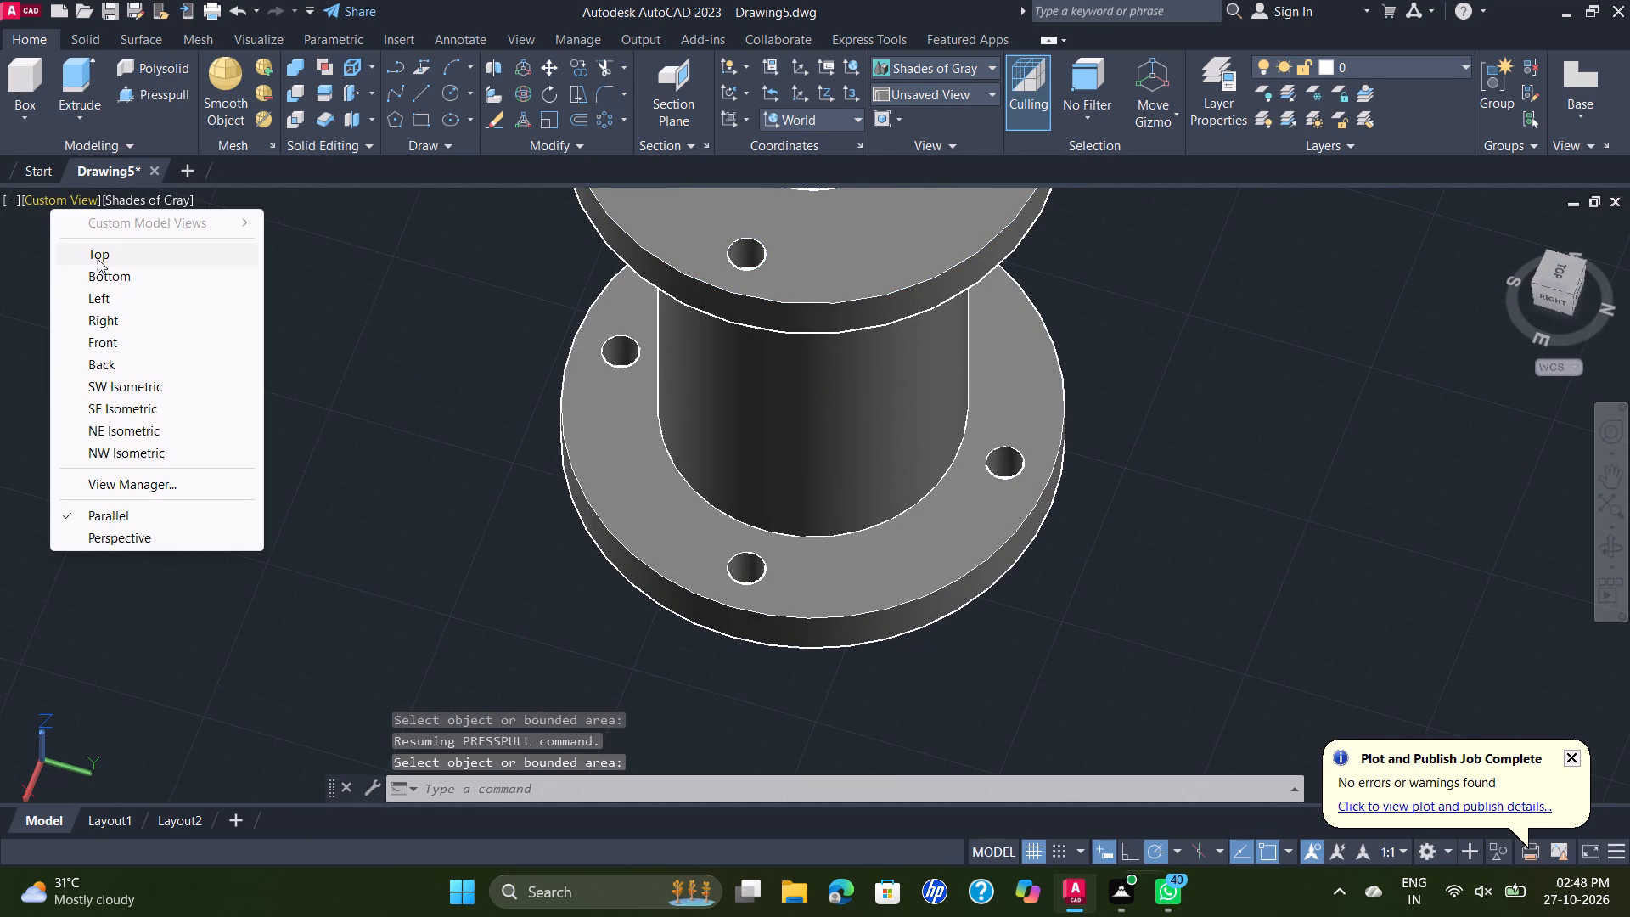
{"action": "left_click", "coordinate": [124, 404]}
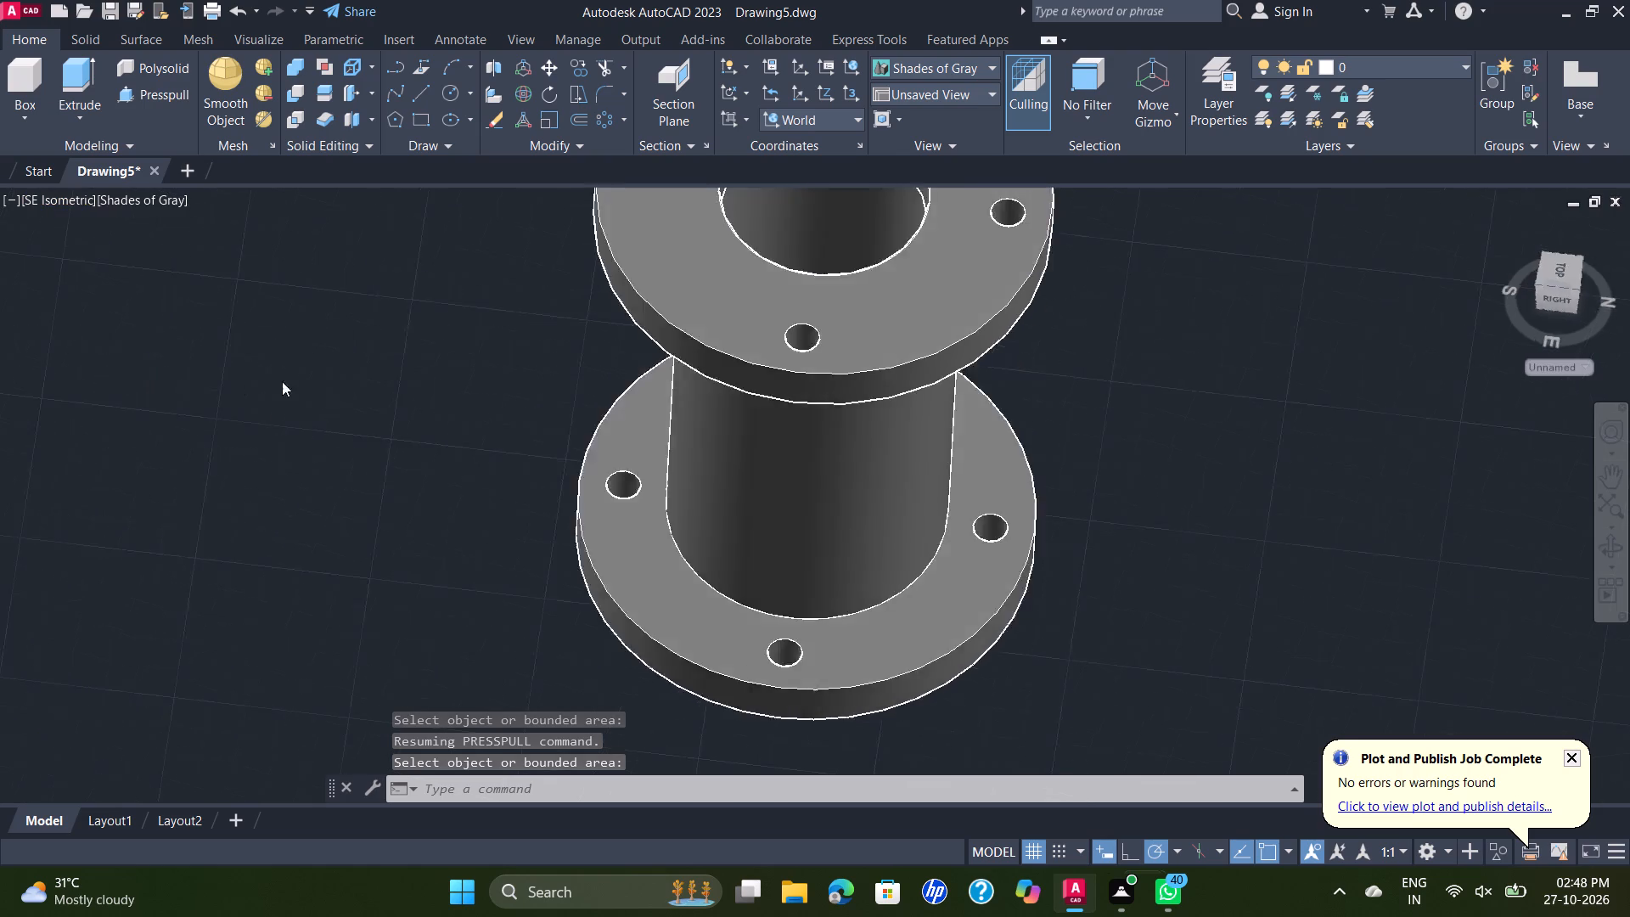
{"action": "middle_click_drag", "start_coordinate": [1129, 414], "coordinate": [1093, 351]}
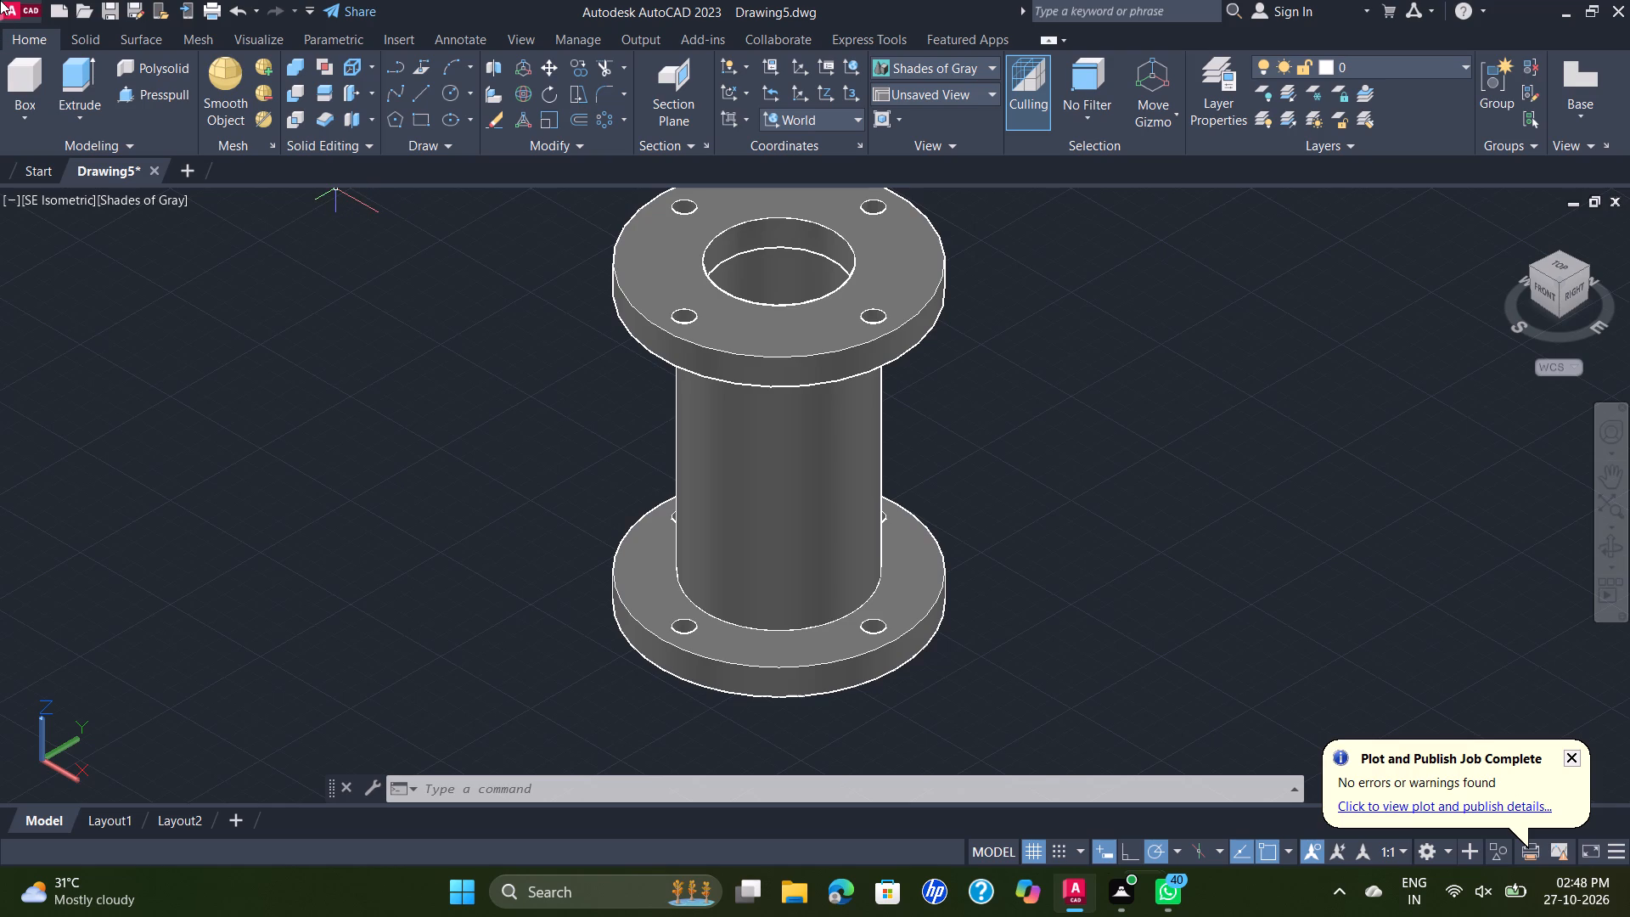
Set the Front view for its drawing plane and start a line from the centre of the lower flange's top face.
{"action": "left_click", "coordinate": [48, 203]}
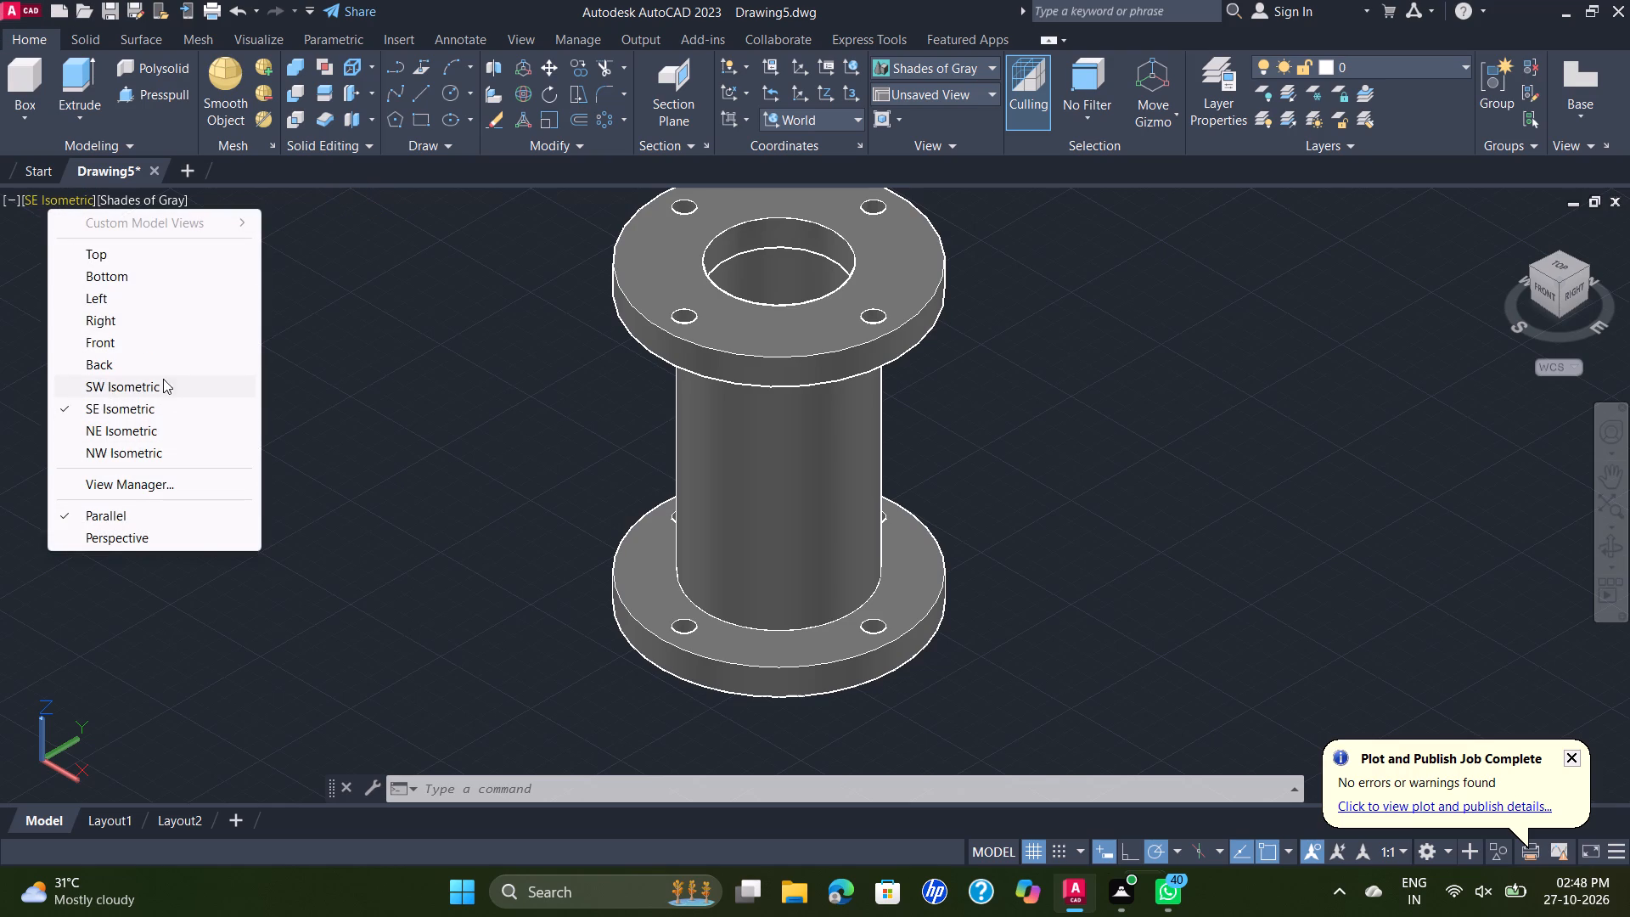
{"action": "left_click", "coordinate": [132, 340]}
{"action": "scroll", "coordinate": [804, 353], "scroll_direction": "down", "scroll_amount": 3}
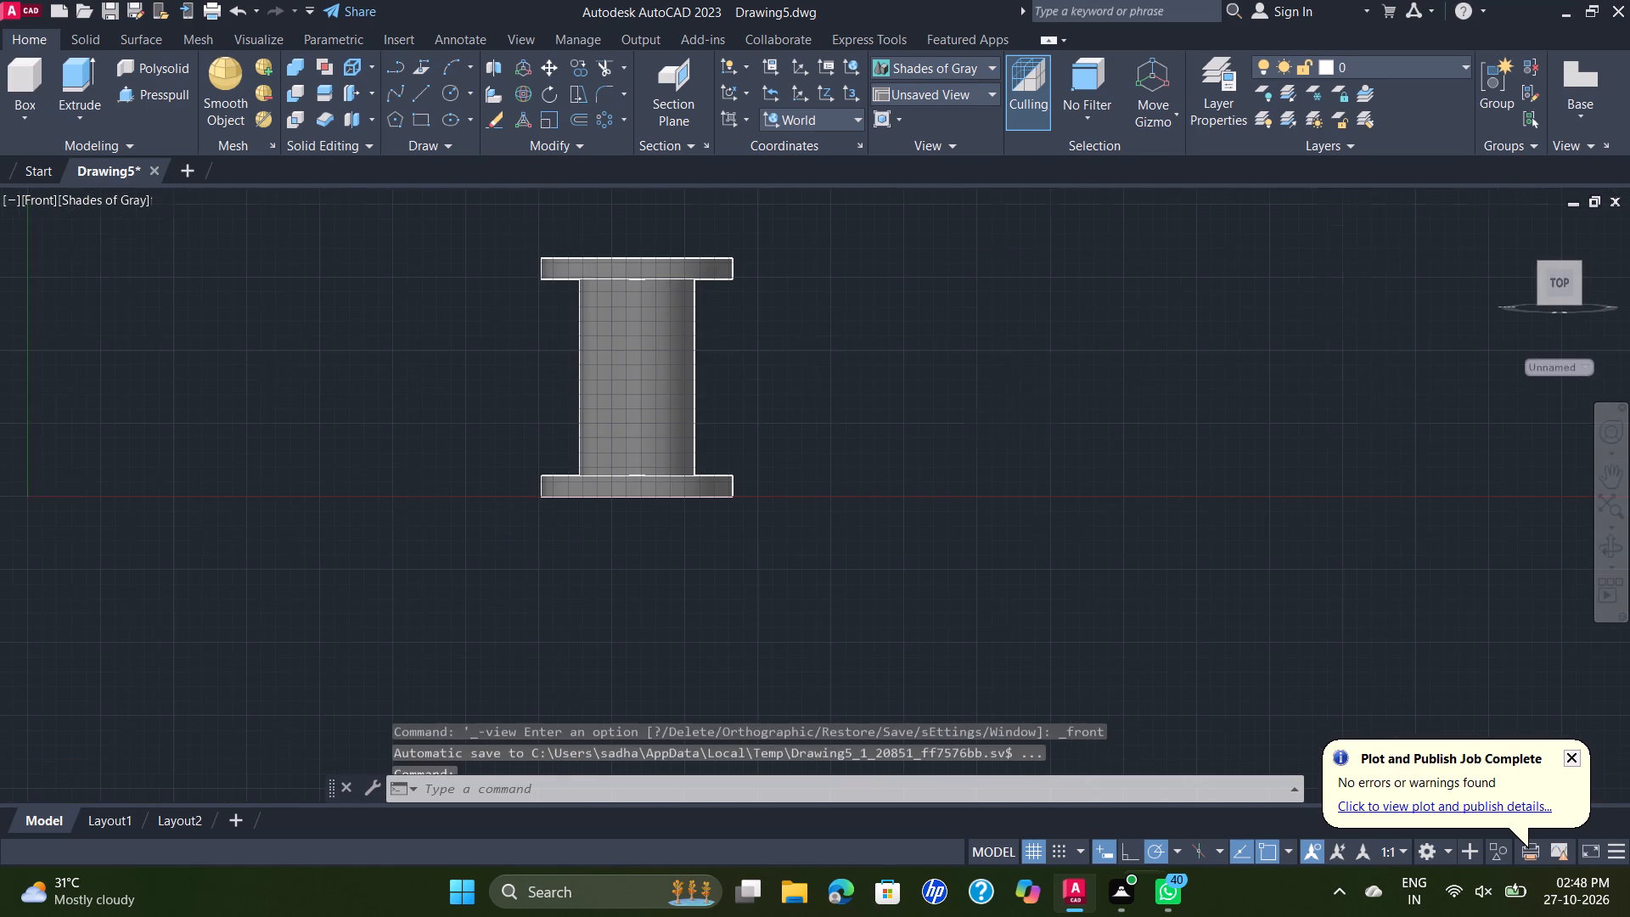
{"action": "scroll", "coordinate": [732, 320], "scroll_direction": "up", "scroll_amount": 1}
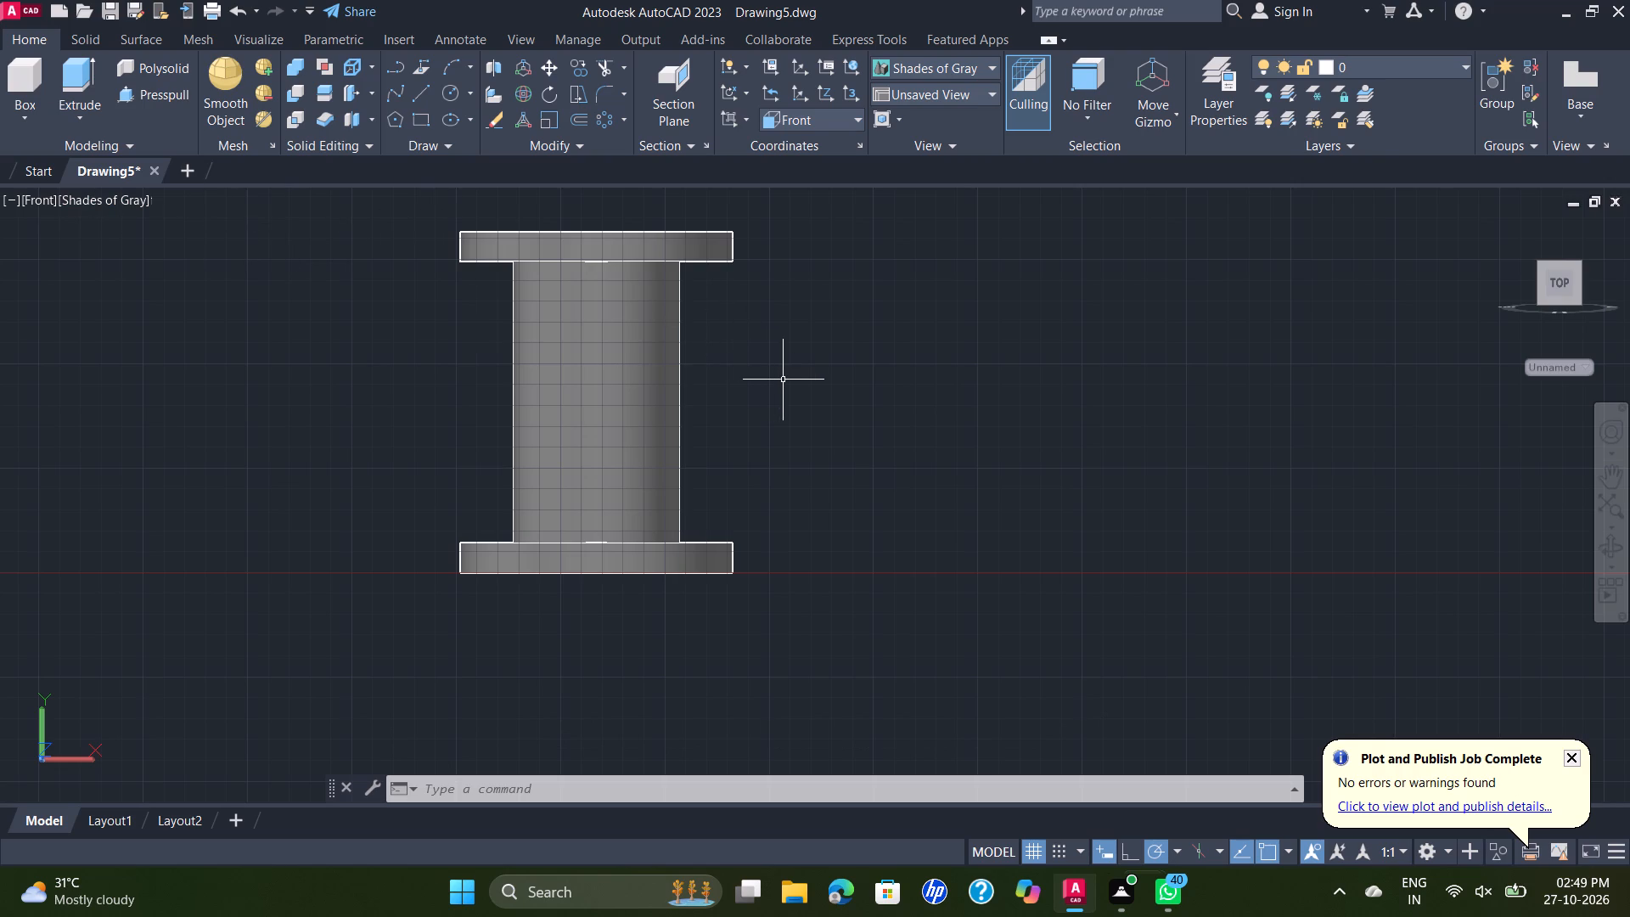
{"action": "middle_click_drag", "start_coordinate": [784, 380], "coordinate": [775, 481], "text": "shift"}
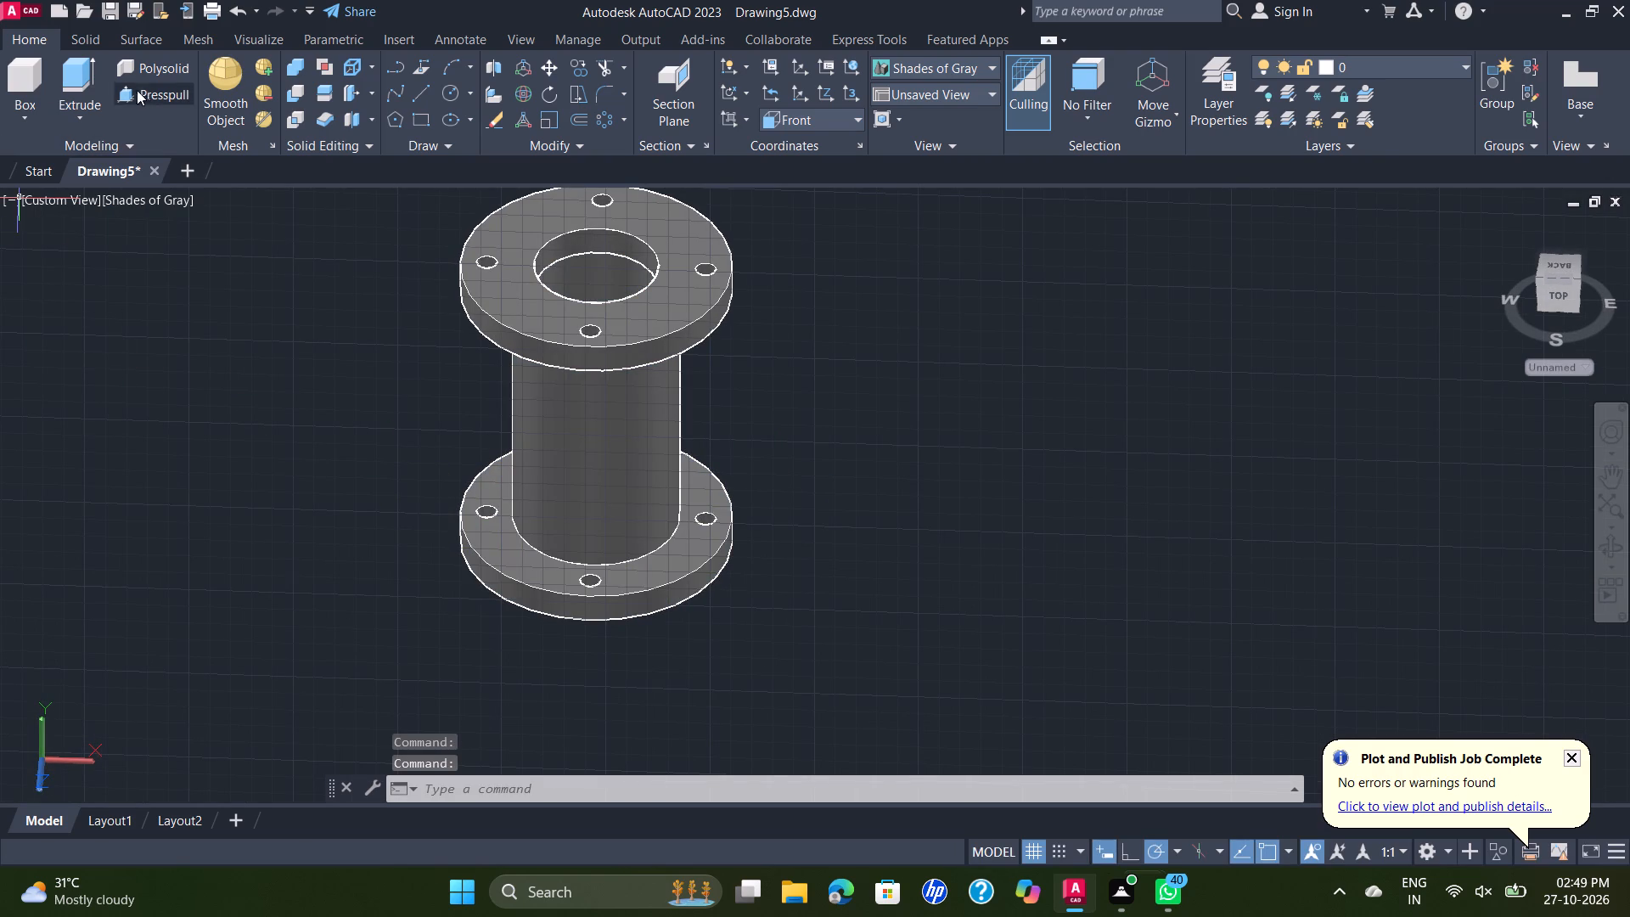
{"action": "left_click", "coordinate": [413, 95]}
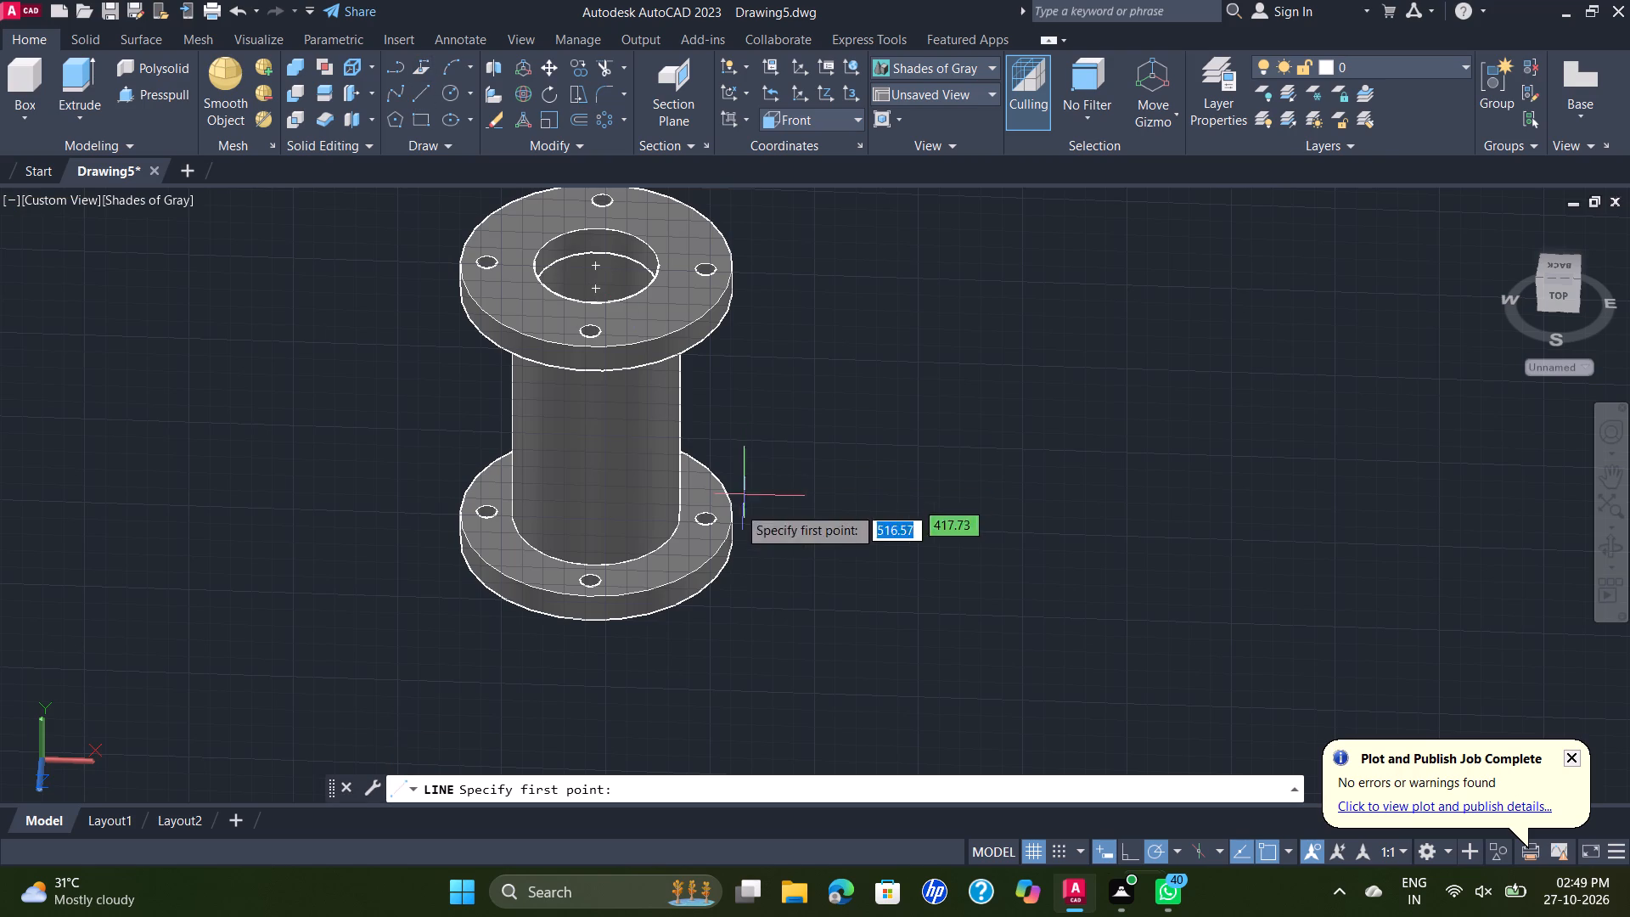
{"action": "left_click", "coordinate": [594, 520]}
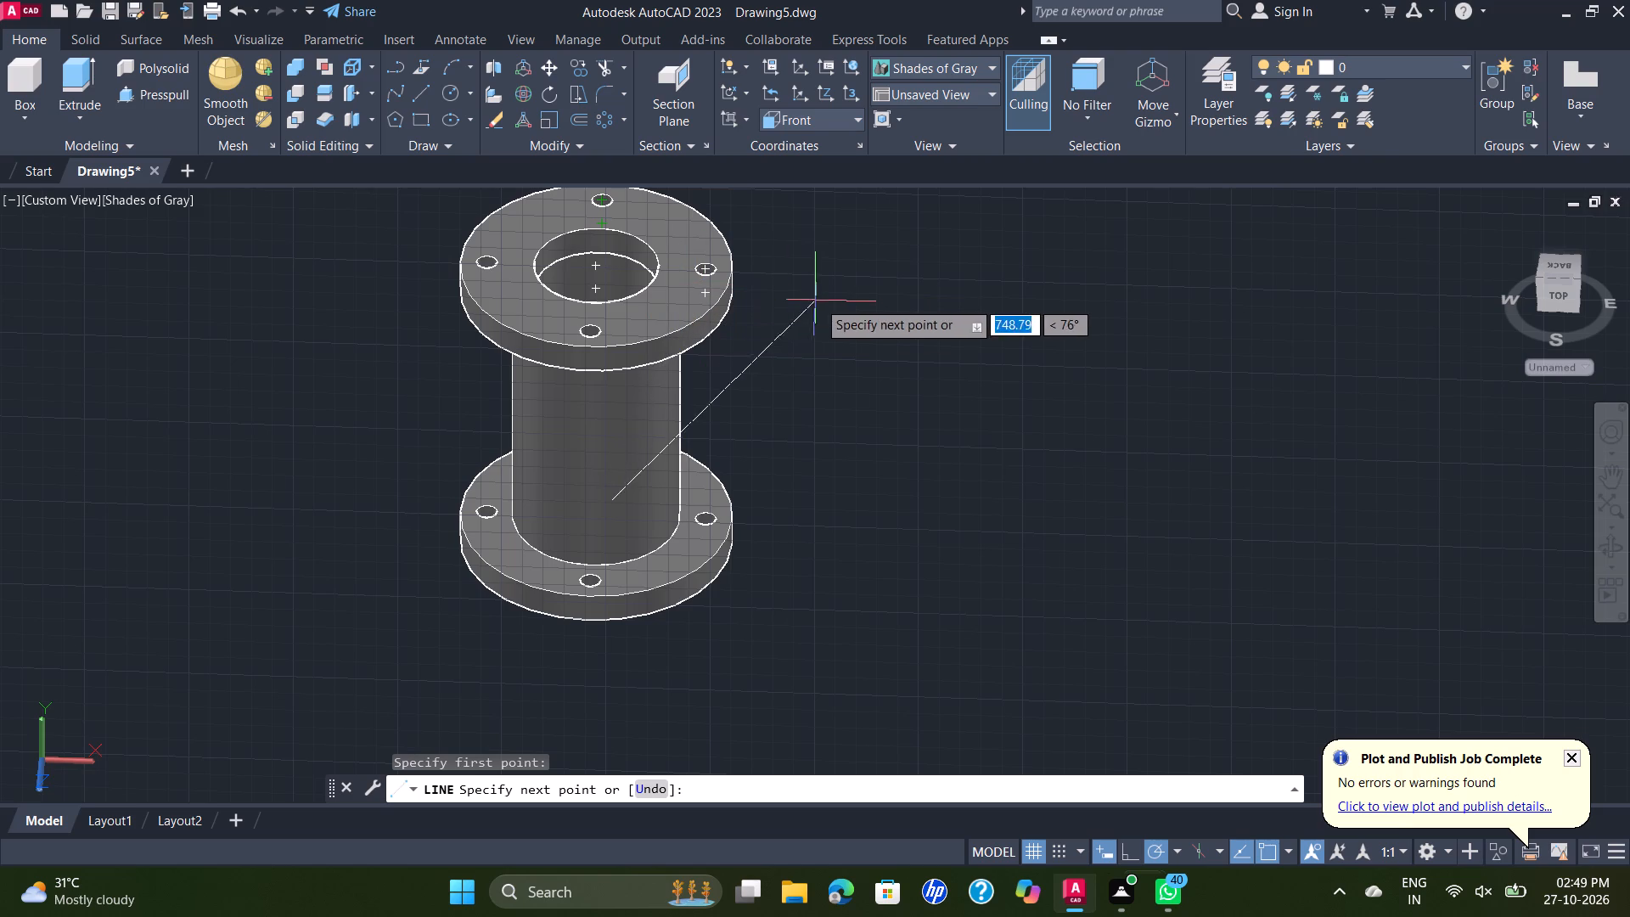
{"action": "middle_click_drag", "start_coordinate": [807, 300], "coordinate": [786, 427]}
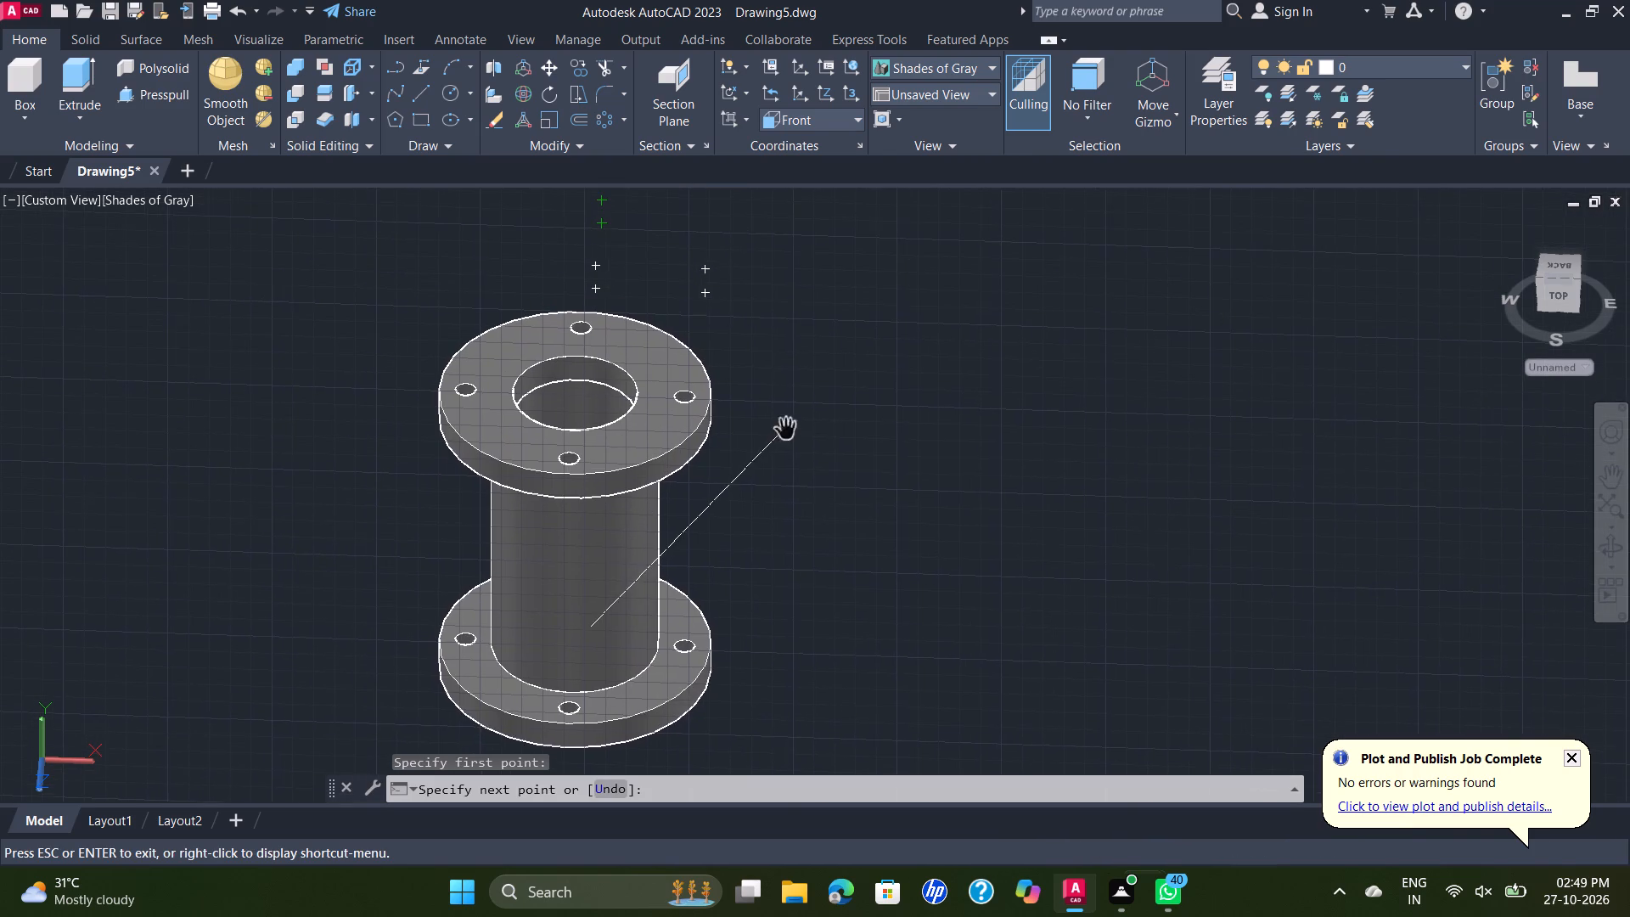
{"action": "middle_click_drag", "start_coordinate": [790, 446], "coordinate": [773, 373], "text": "shift"}
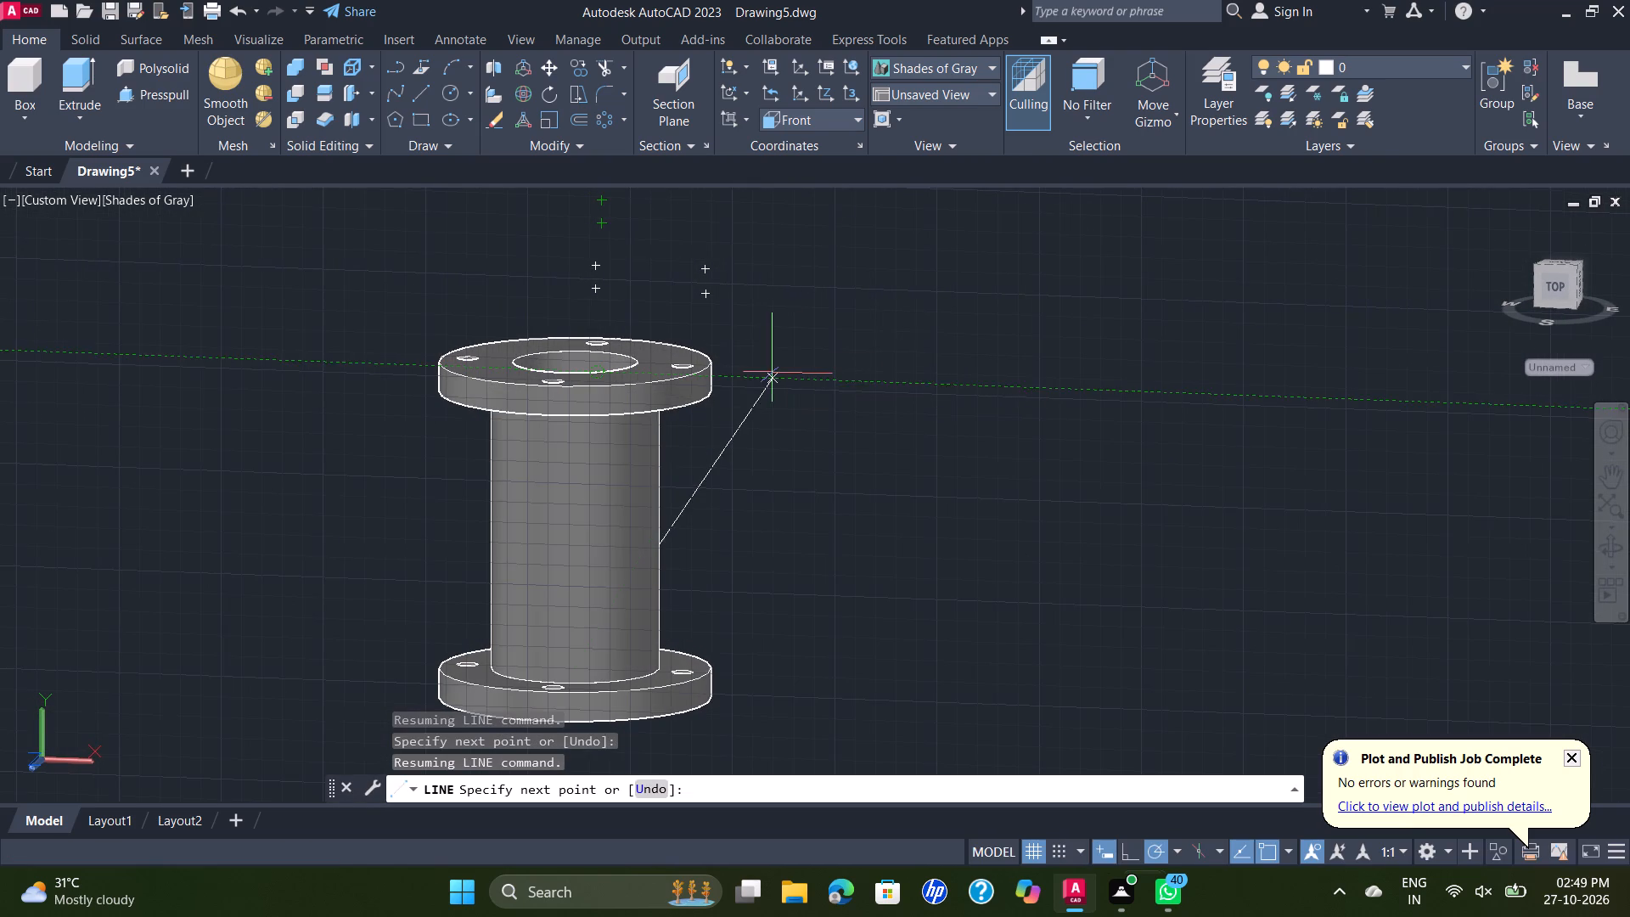
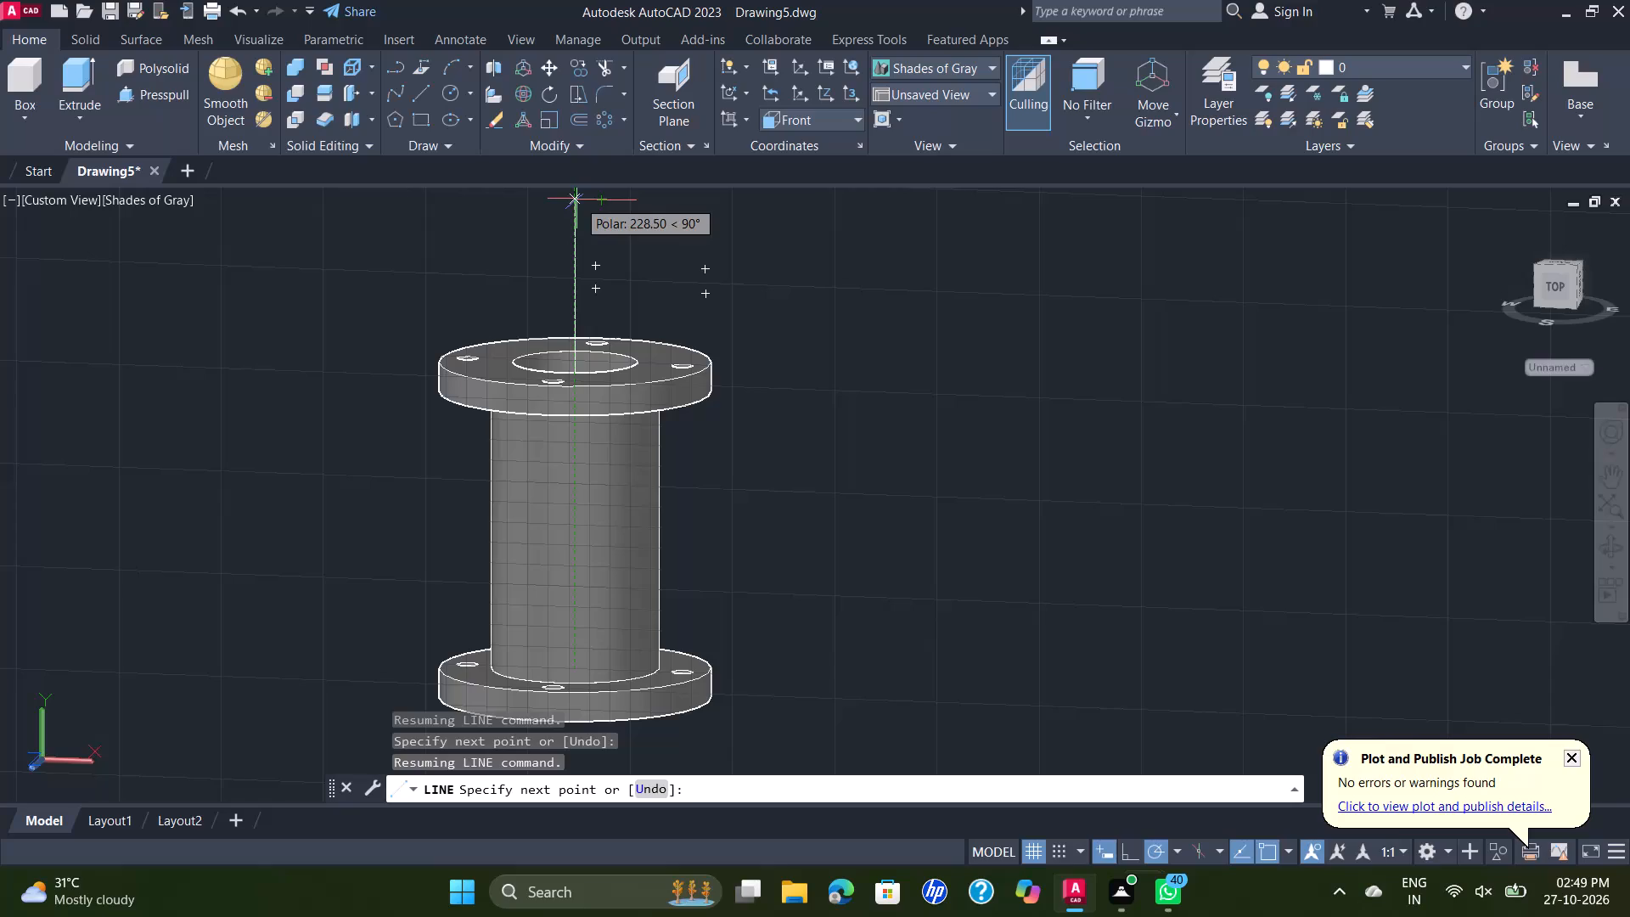
Abandon the open line and display the model in the 2D Wireframe visual style.
{"action": "key", "text": "Escape"}
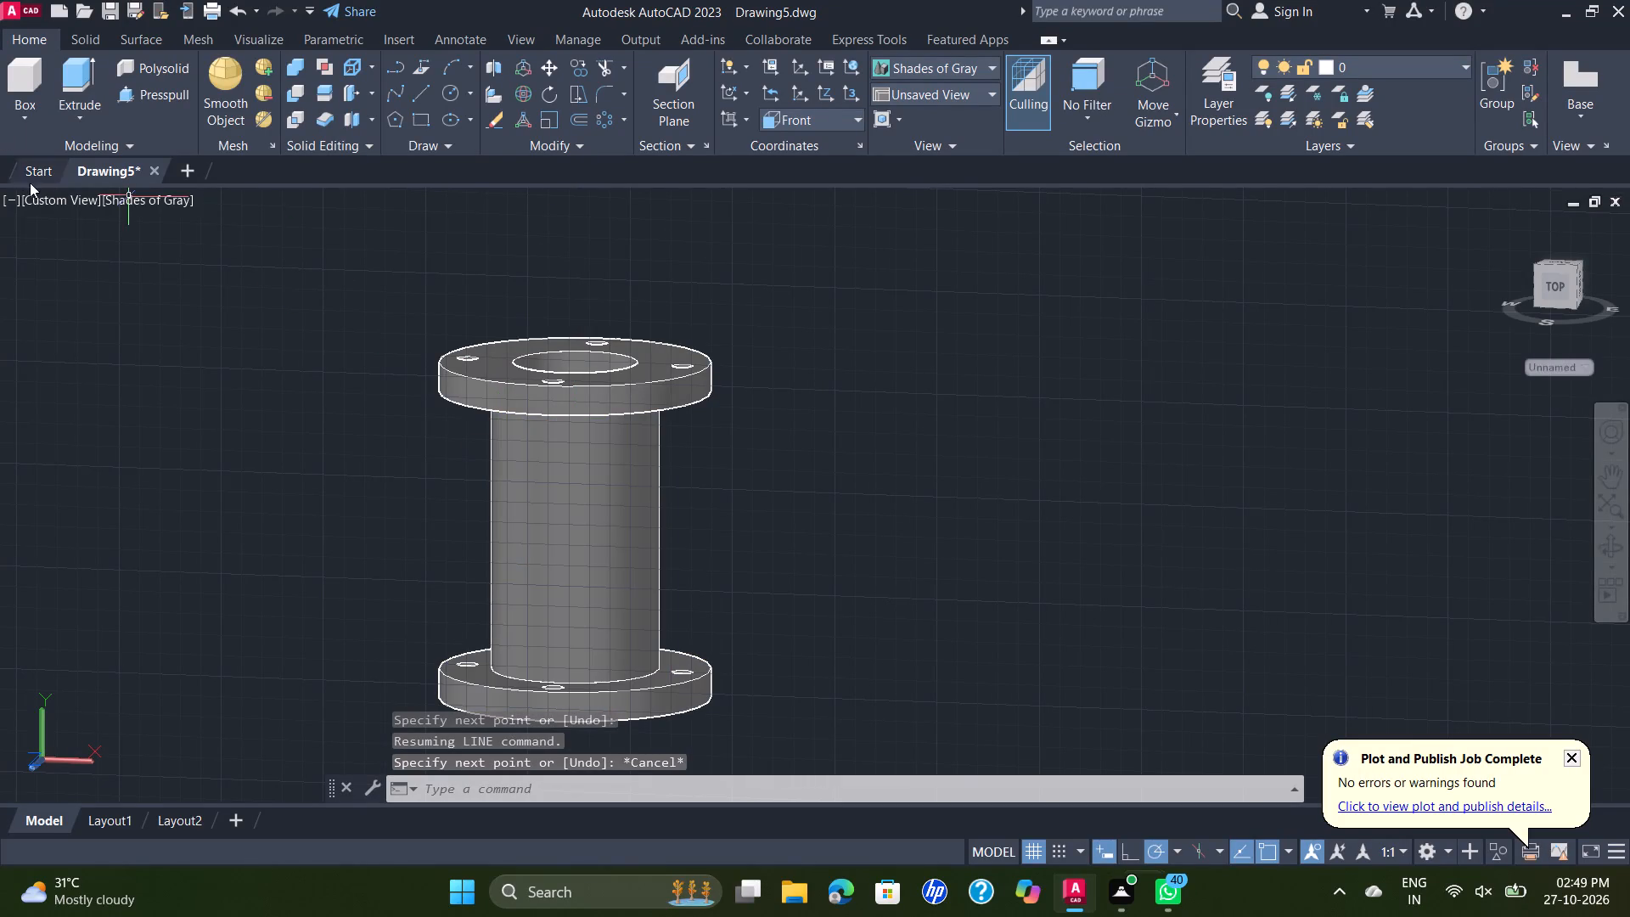
{"action": "left_click", "coordinate": [155, 202]}
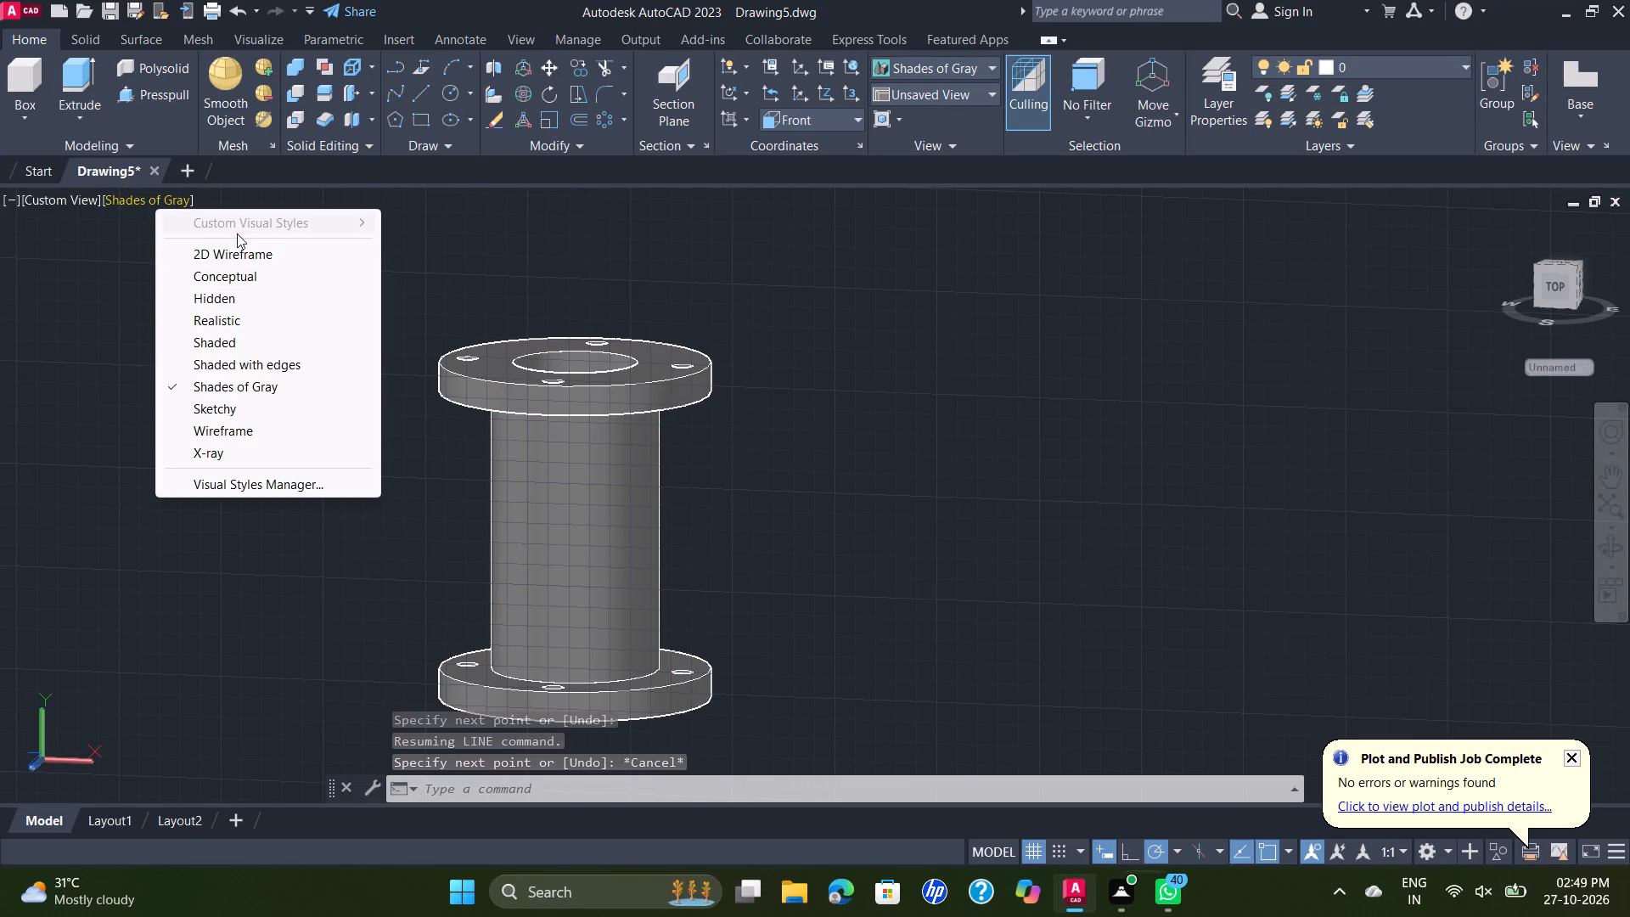
{"action": "left_click", "coordinate": [240, 254]}
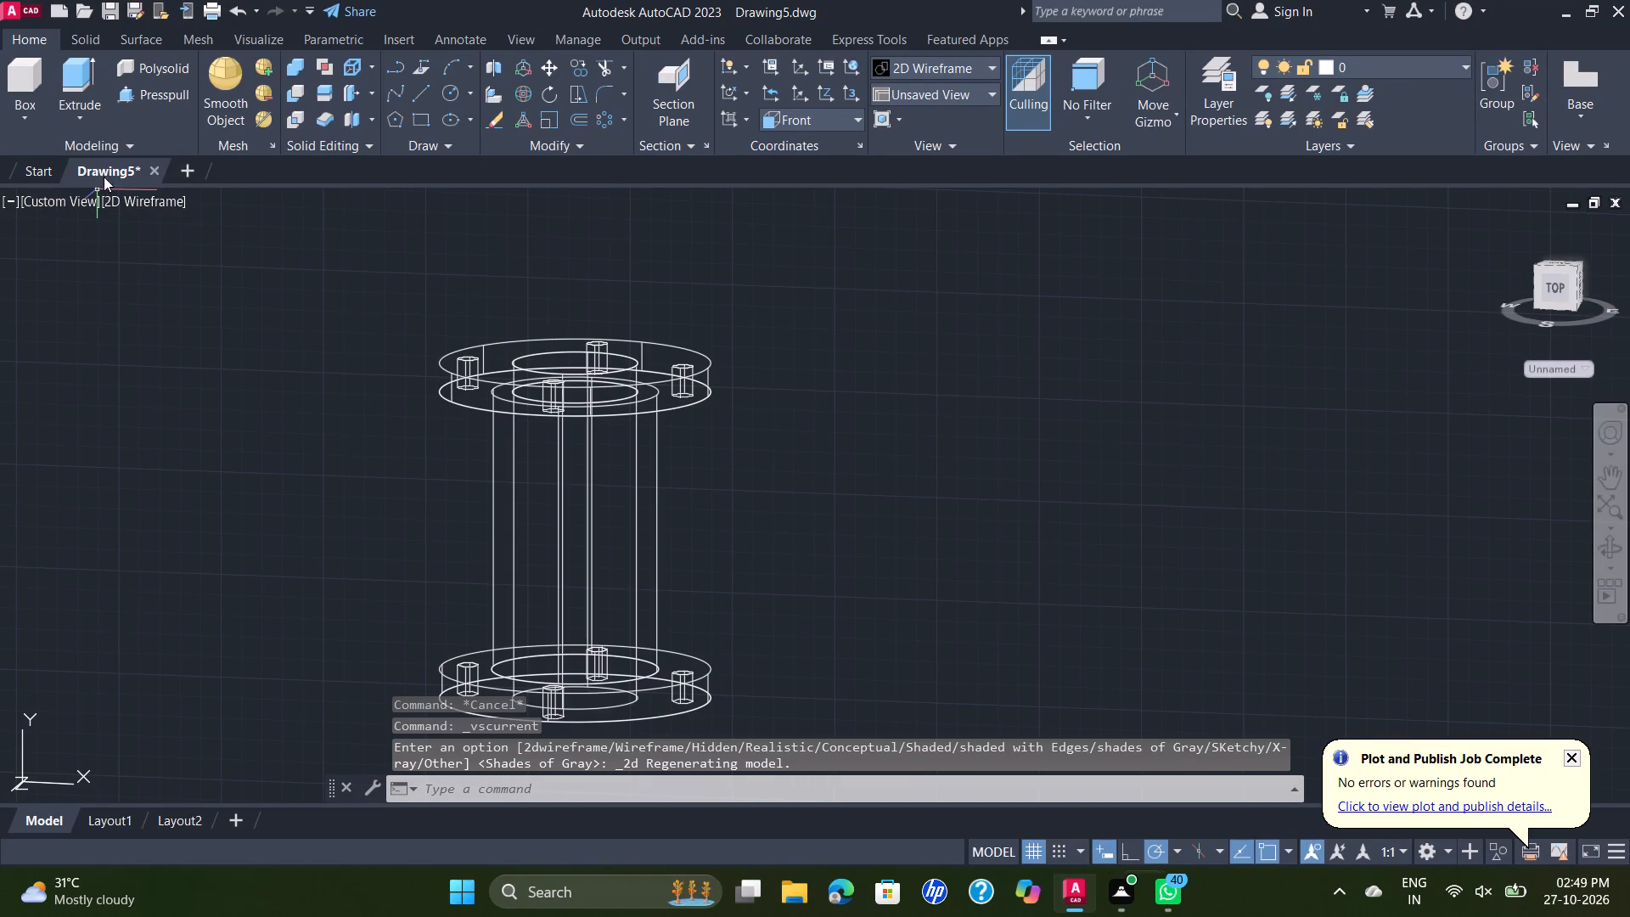
Draw a line from the lower flange's top-face centre 41 up the axis, continuing with a sloped segment about 152 long at 30°.
{"action": "left_click", "coordinate": [426, 98]}
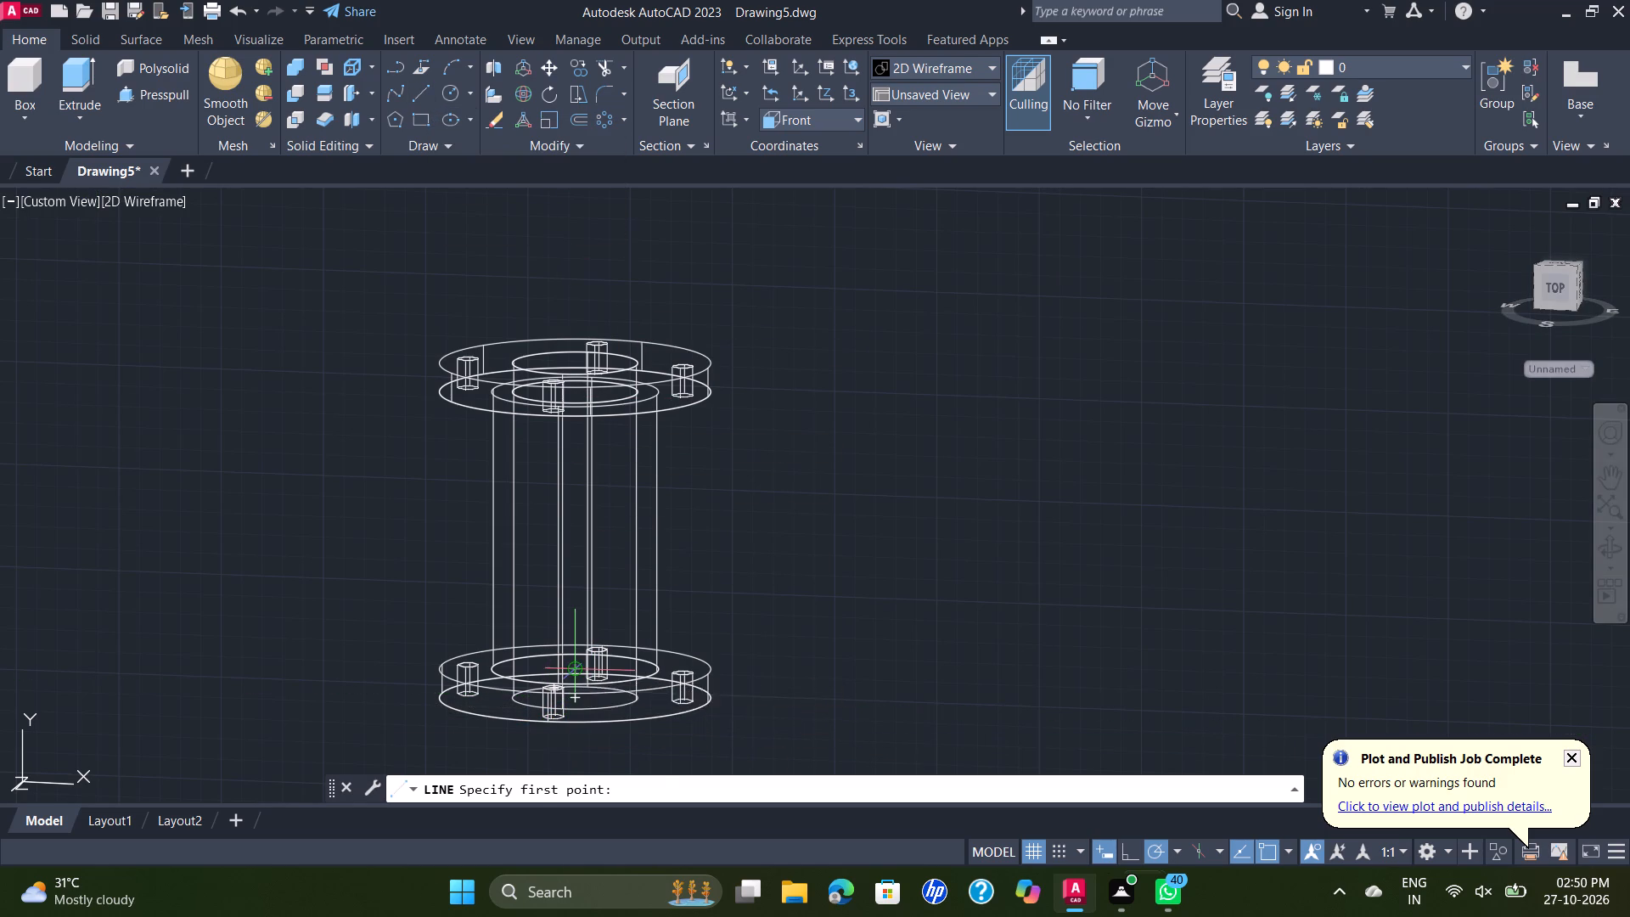
{"action": "left_click", "coordinate": [572, 671]}
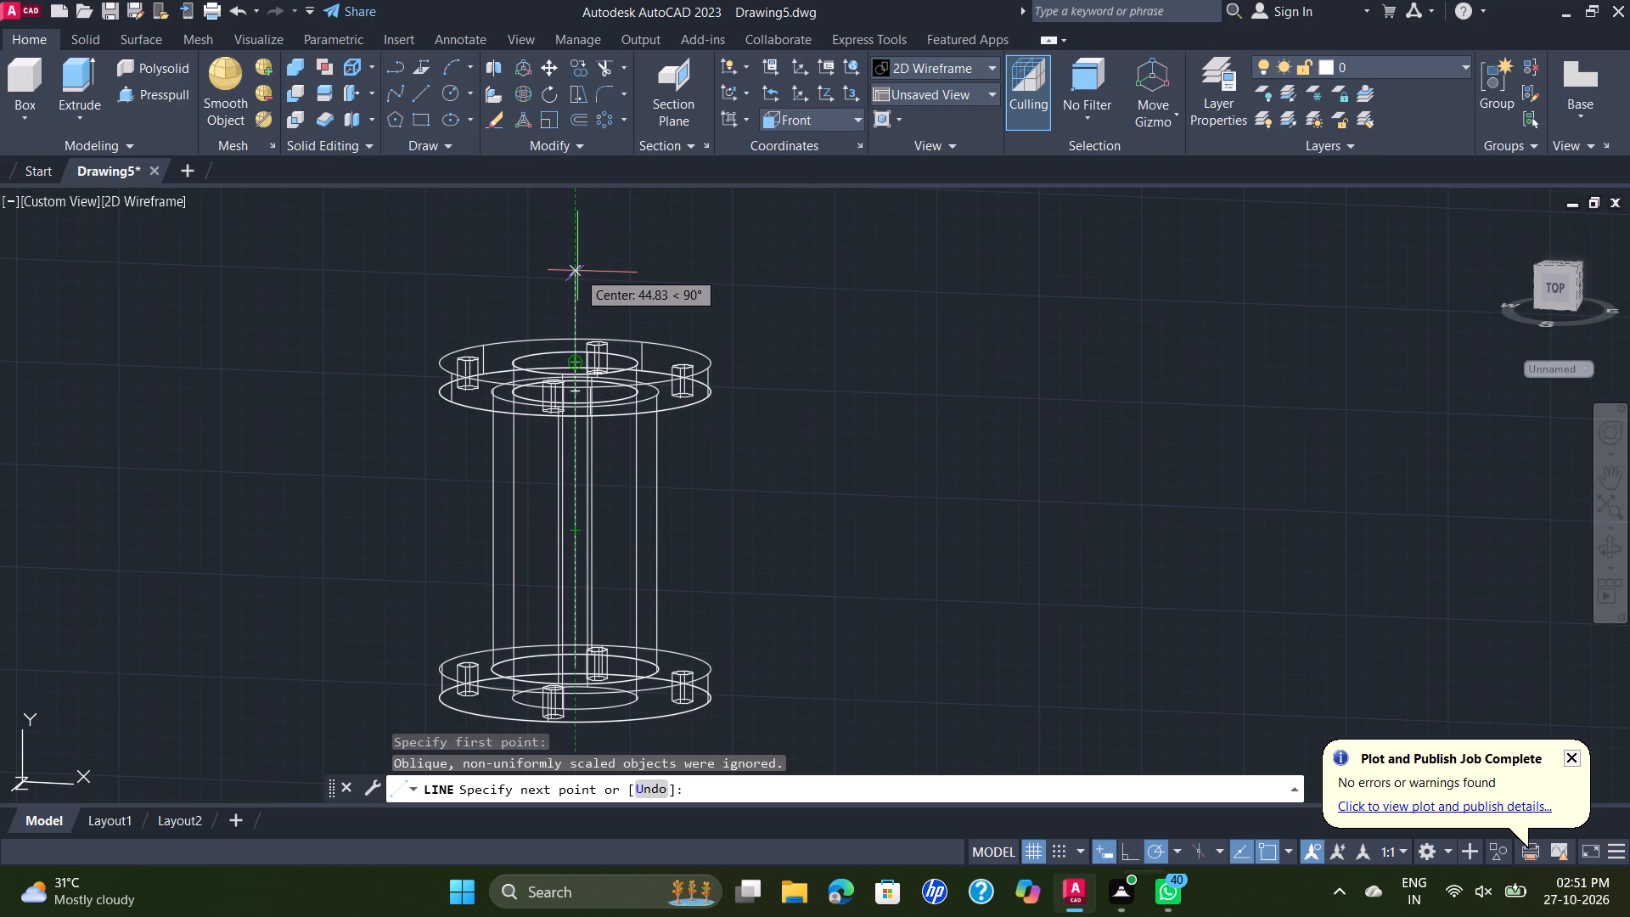
{"action": "type", "text": "41"}
{"action": "key", "text": "Return"}
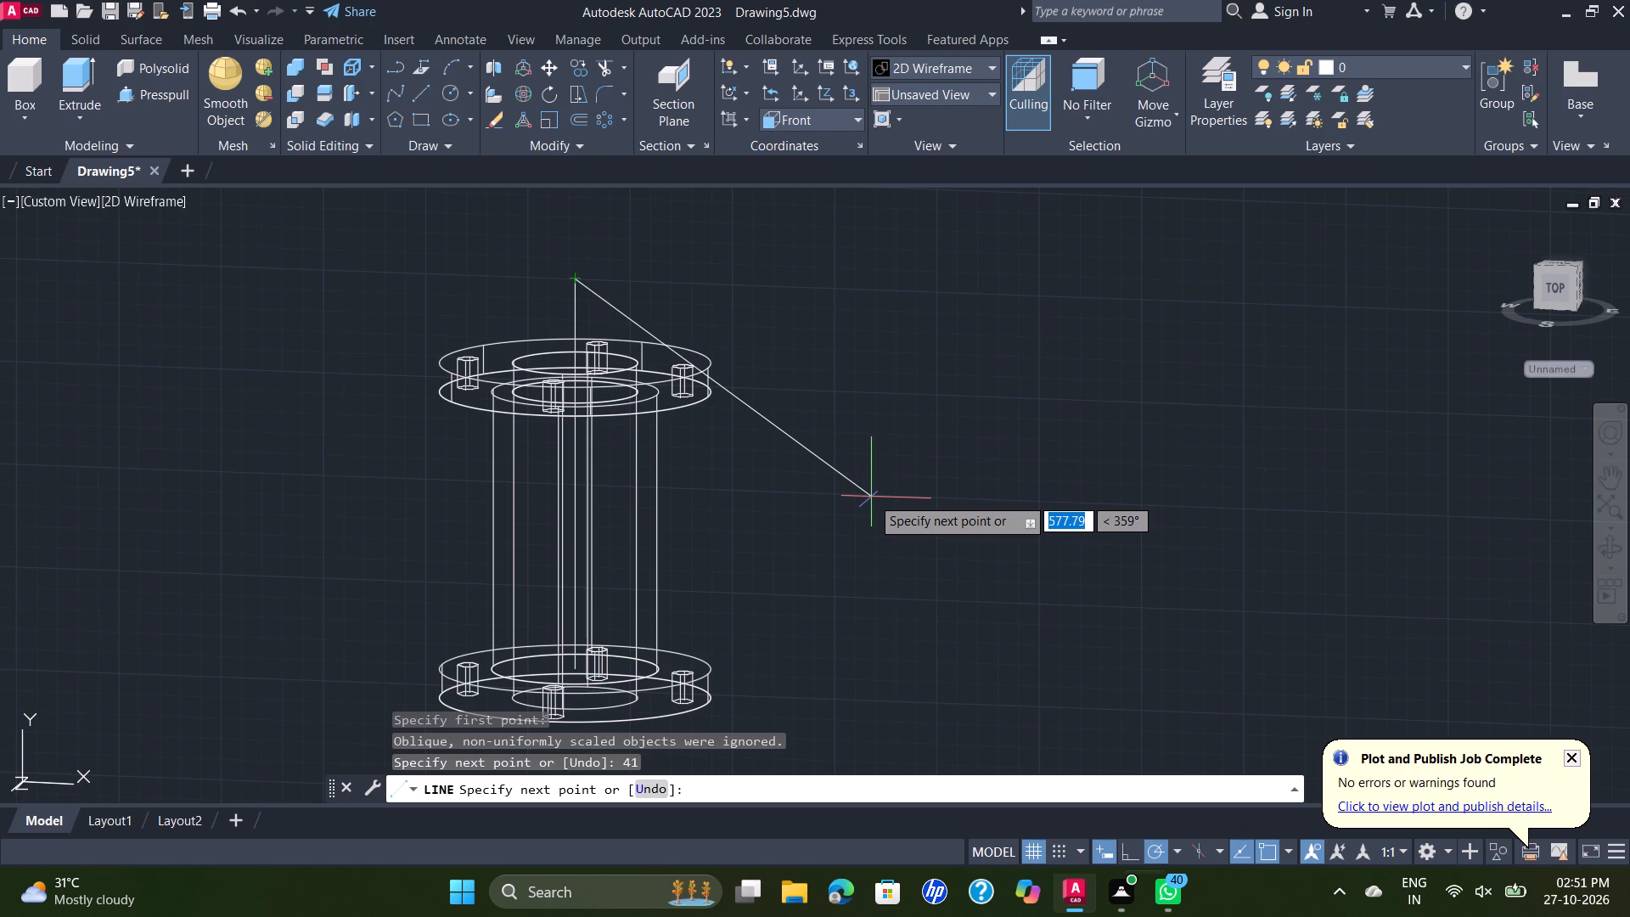
{"action": "key", "text": "ctrl+z"}
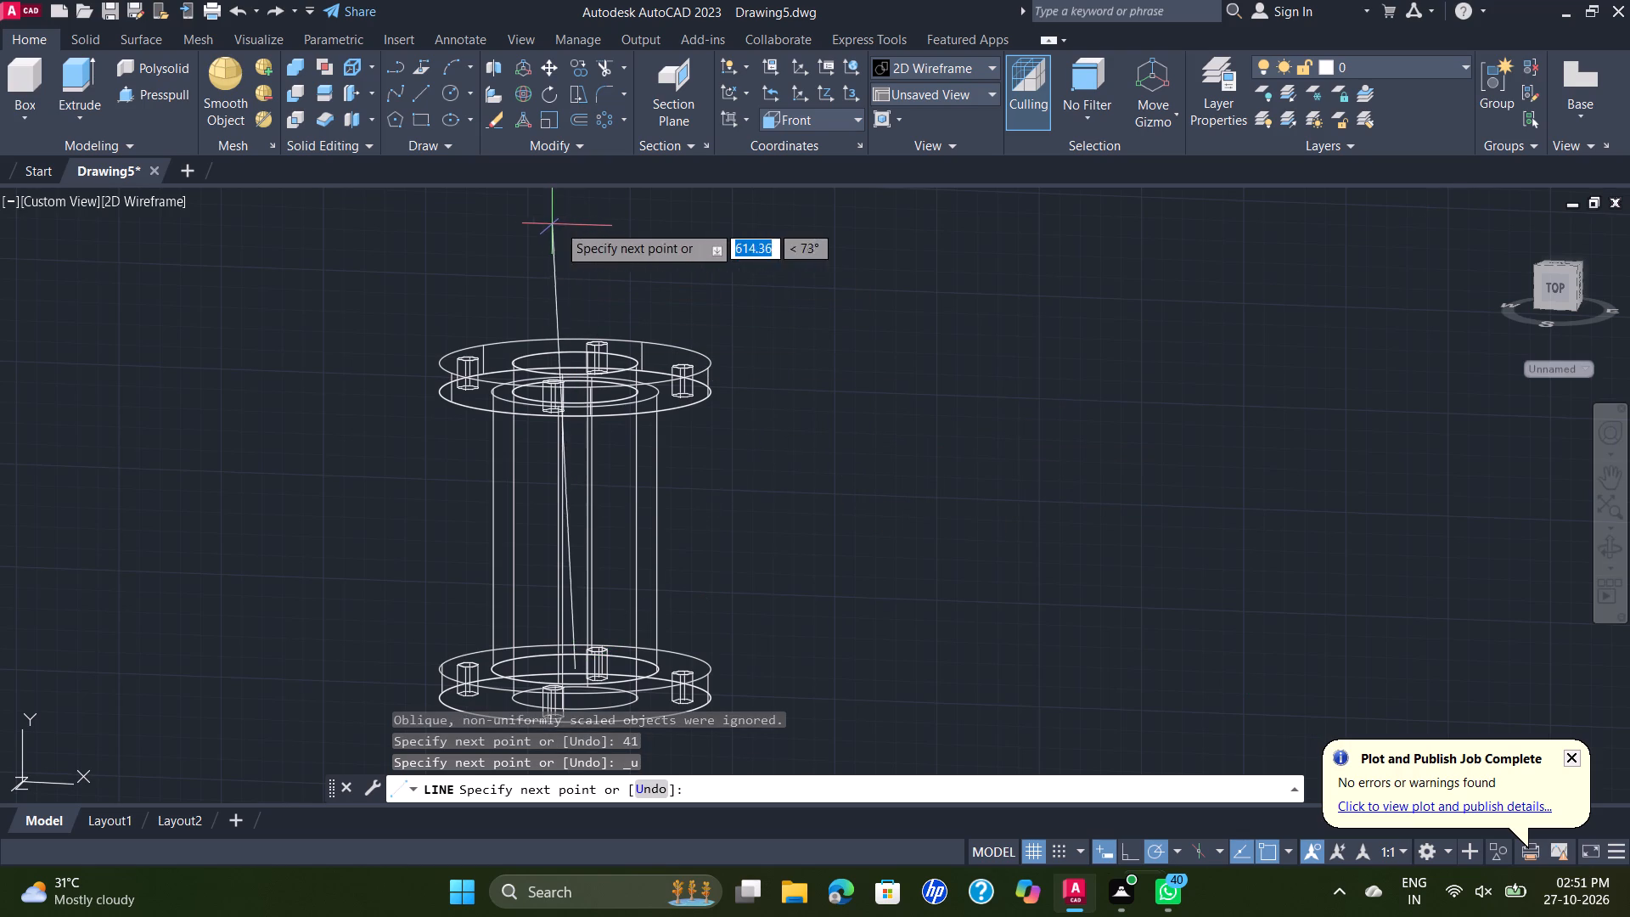
{"action": "type", "text": "41"}
{"action": "key", "text": "Return"}
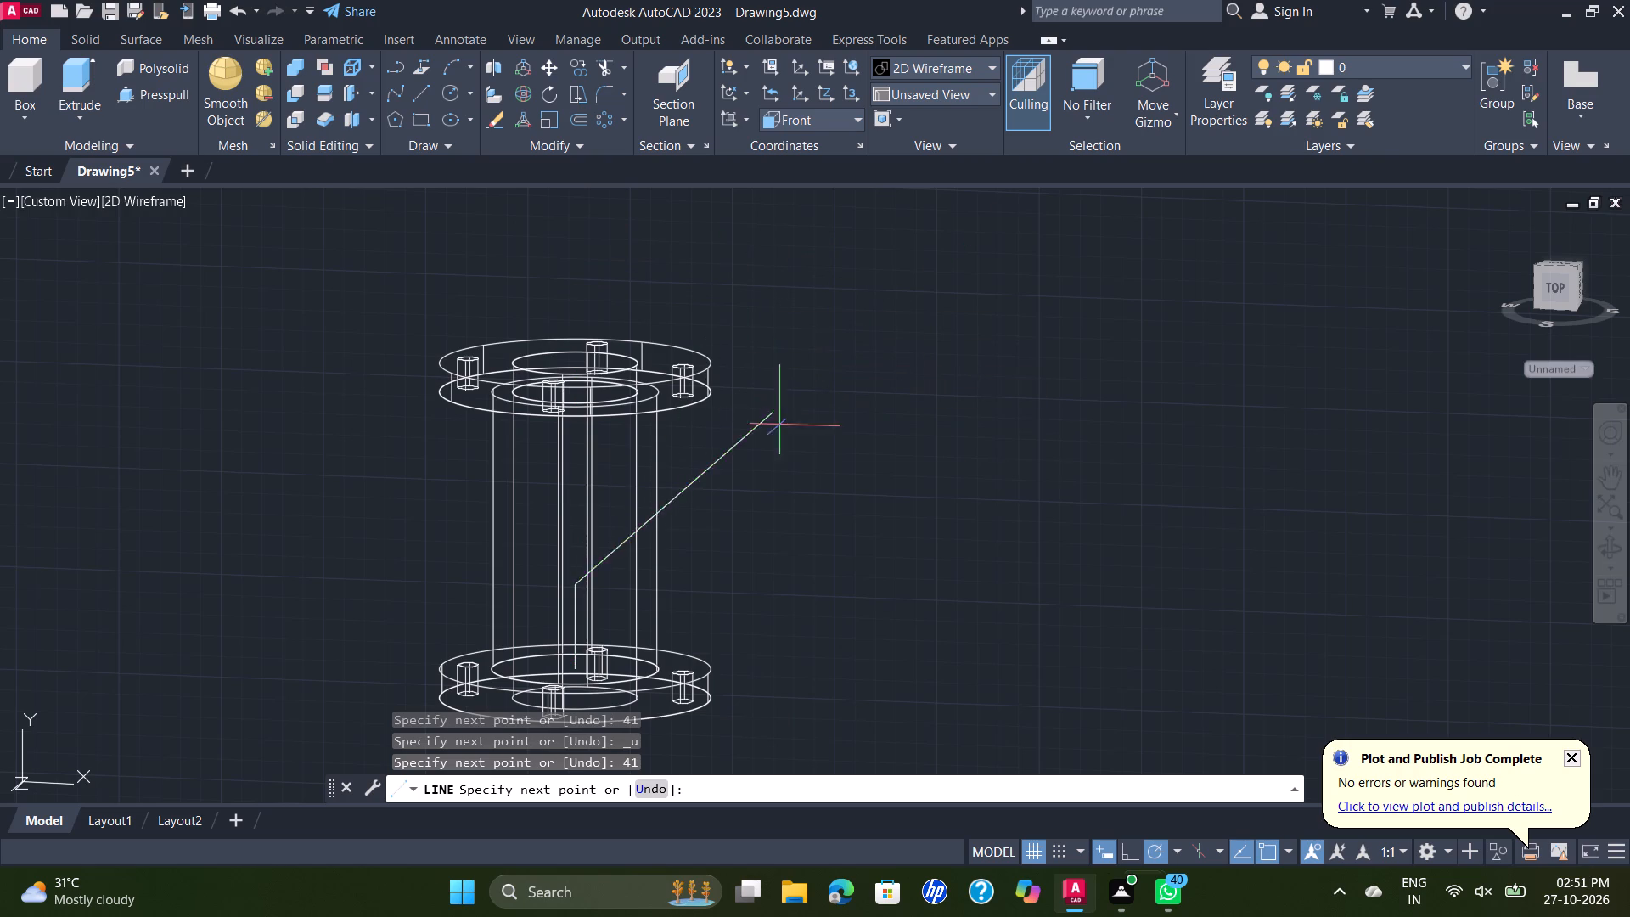
{"action": "left_click", "coordinate": [849, 448]}
{"action": "key", "text": "Escape"}
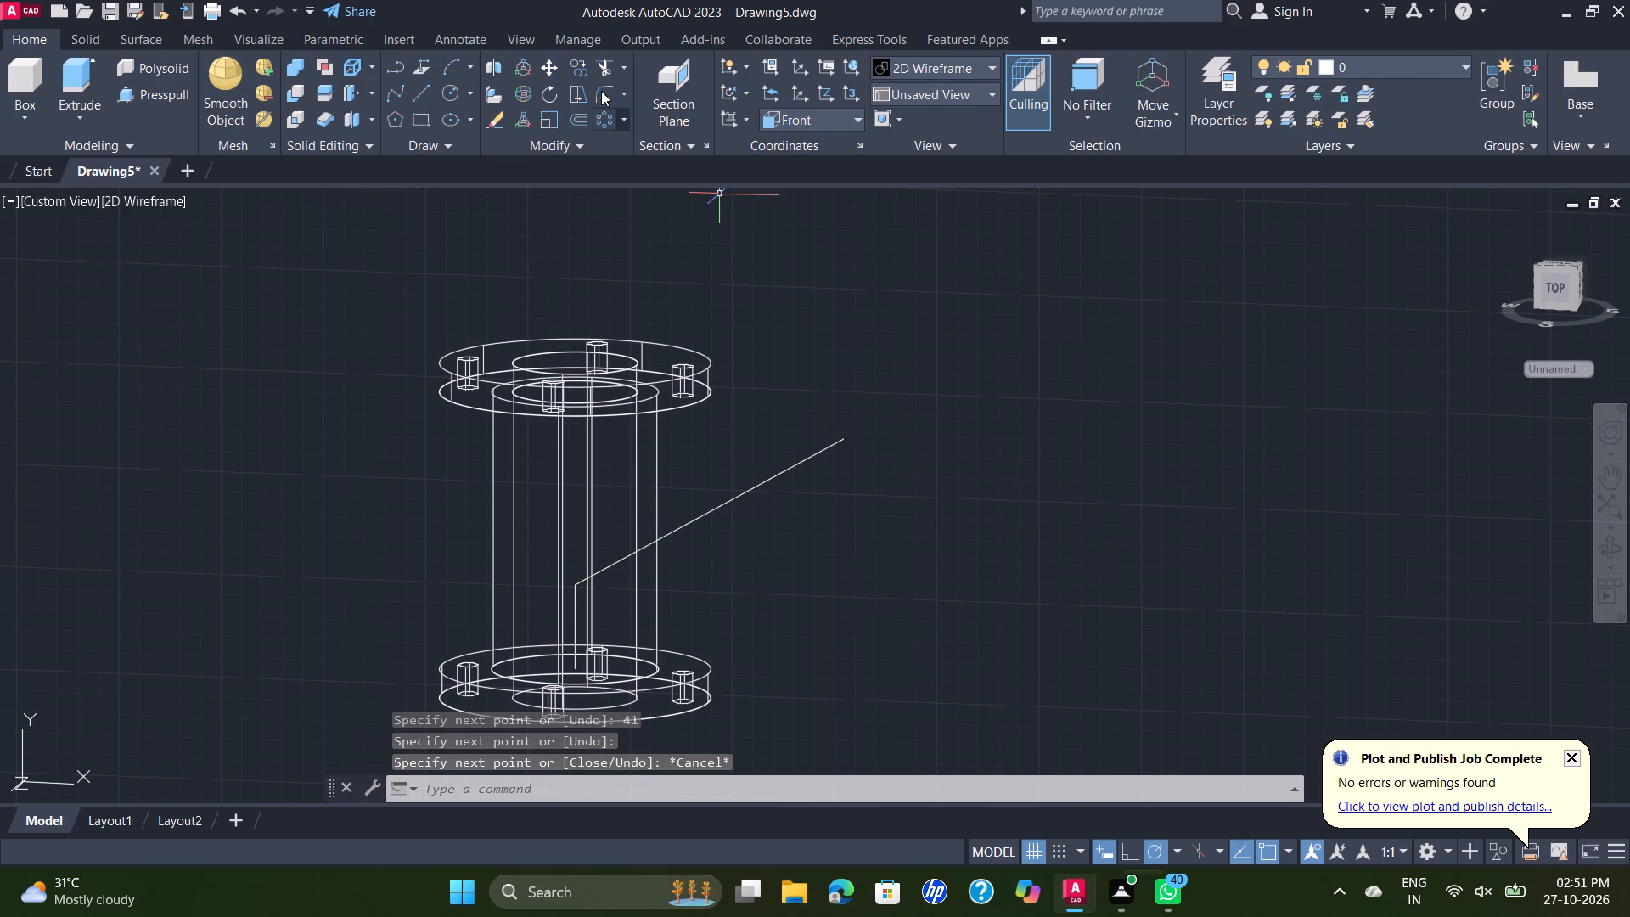
Check the angle between the sloped line and the vertical axis line with an unplaced angular dimension.
{"action": "type", "text": "DIM"}
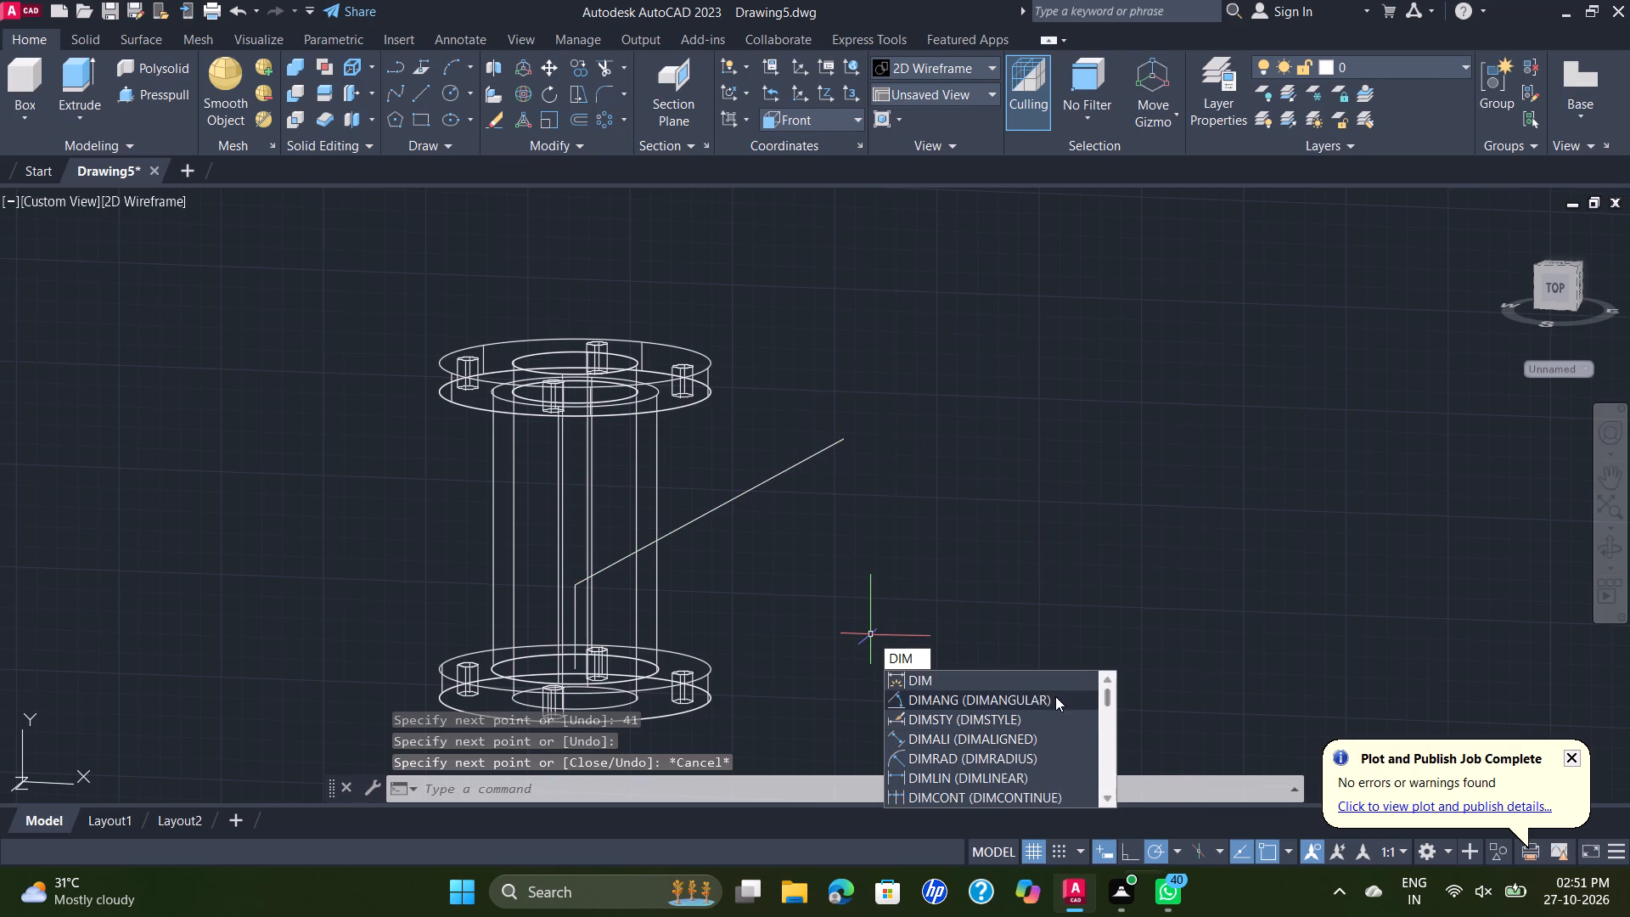
{"action": "left_click", "coordinate": [1051, 694]}
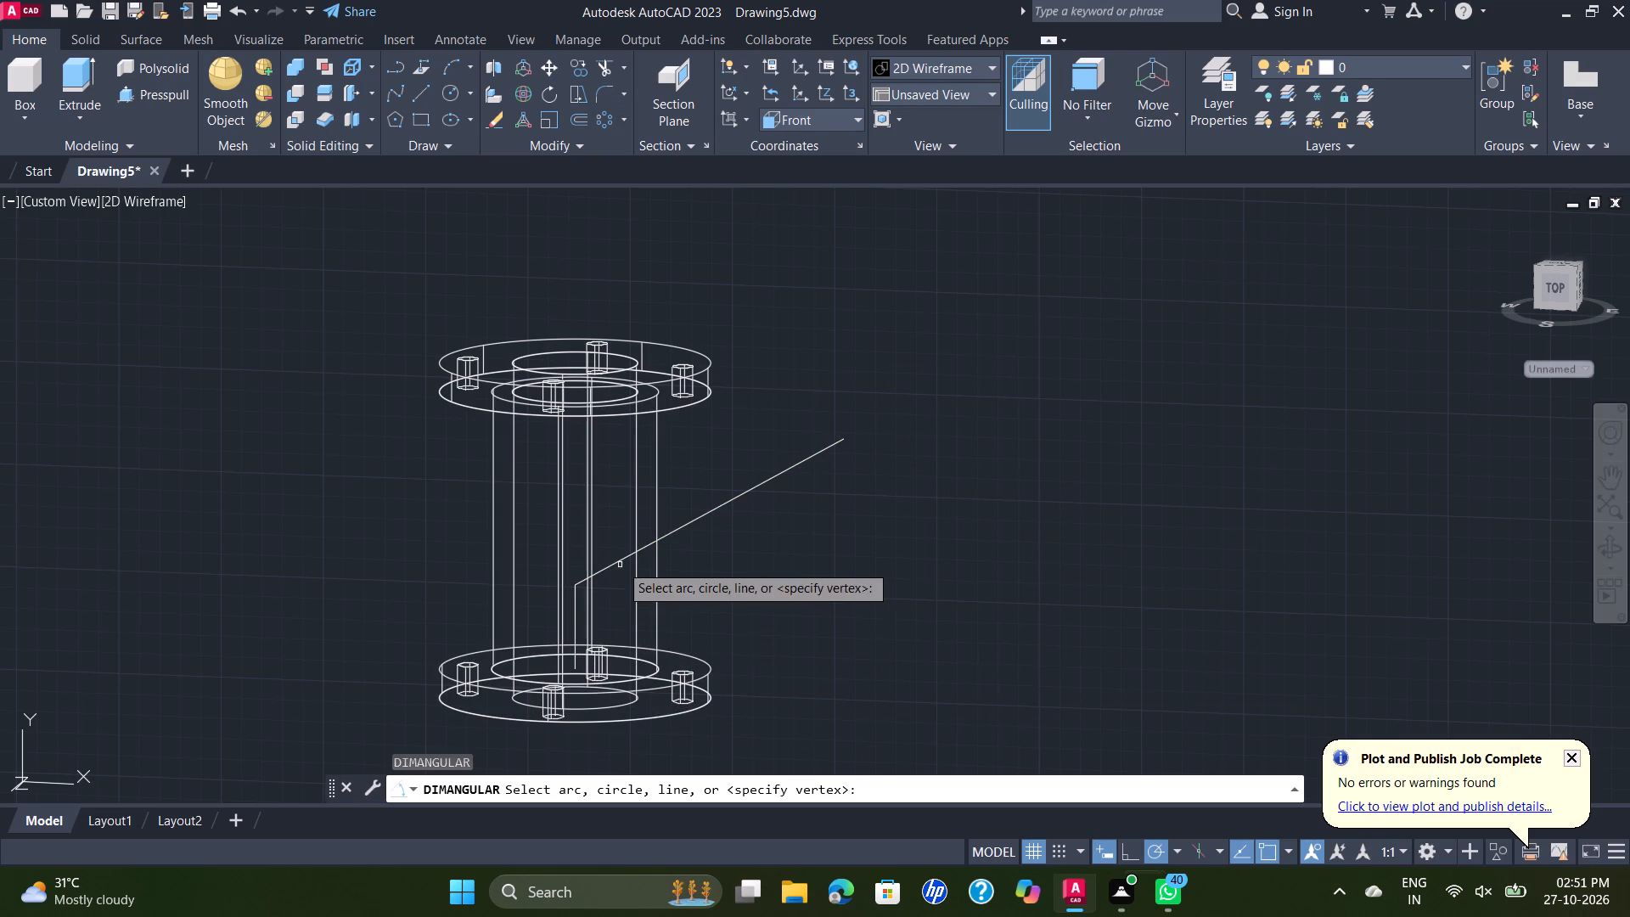
{"action": "left_click", "coordinate": [619, 564]}
{"action": "left_click", "coordinate": [577, 622]}
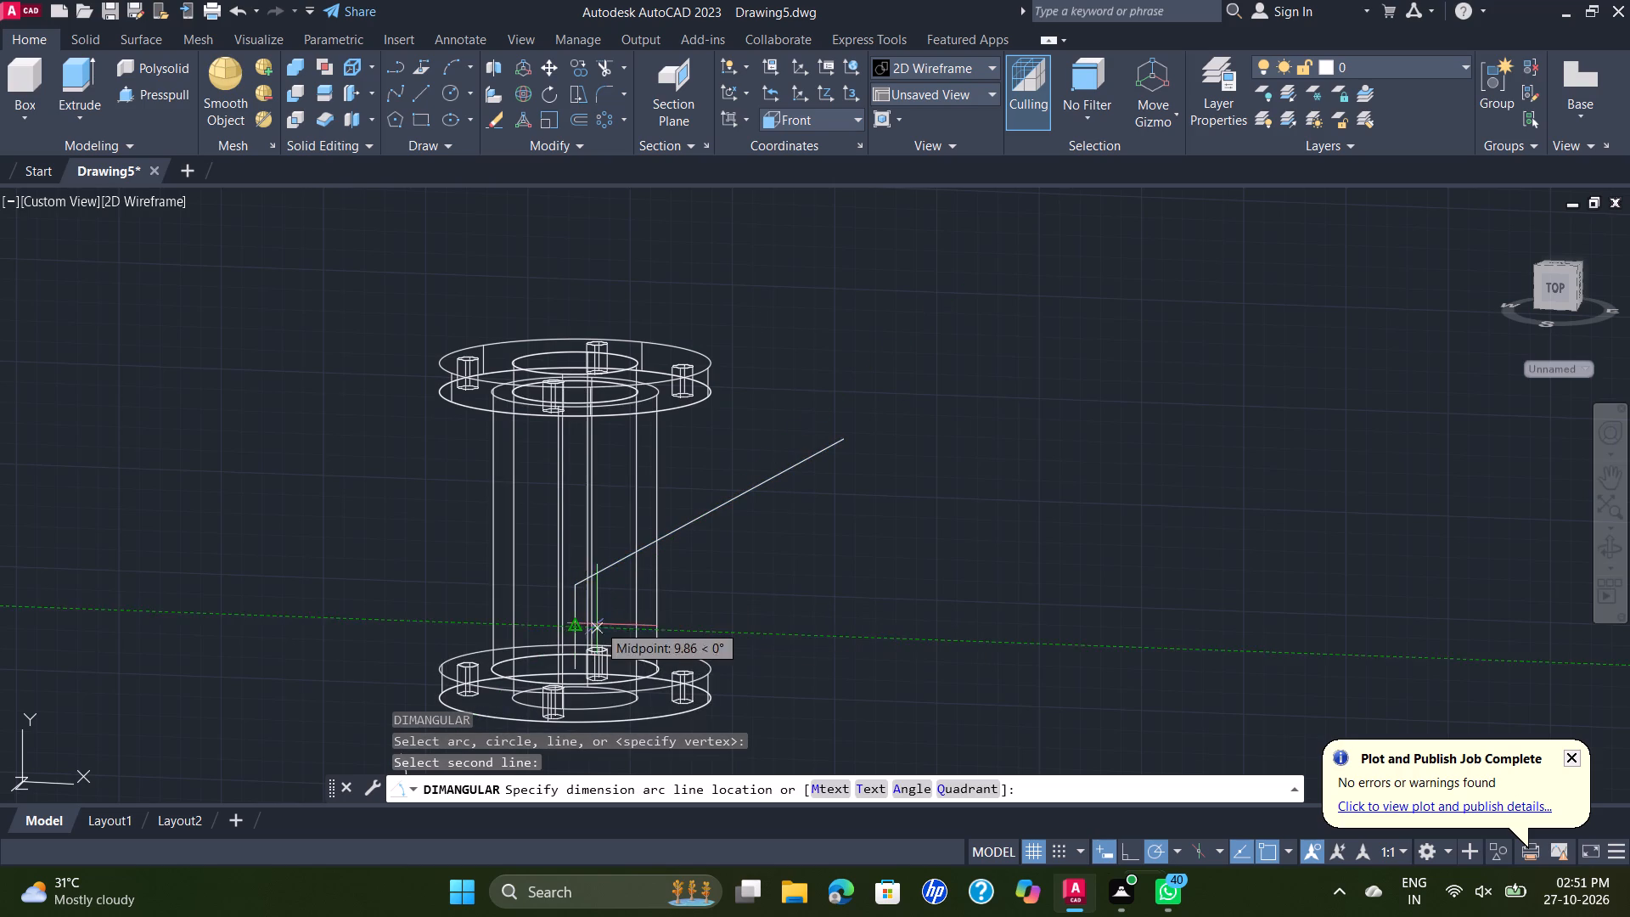
{"action": "scroll", "coordinate": [790, 568], "scroll_direction": "down", "scroll_amount": 2}
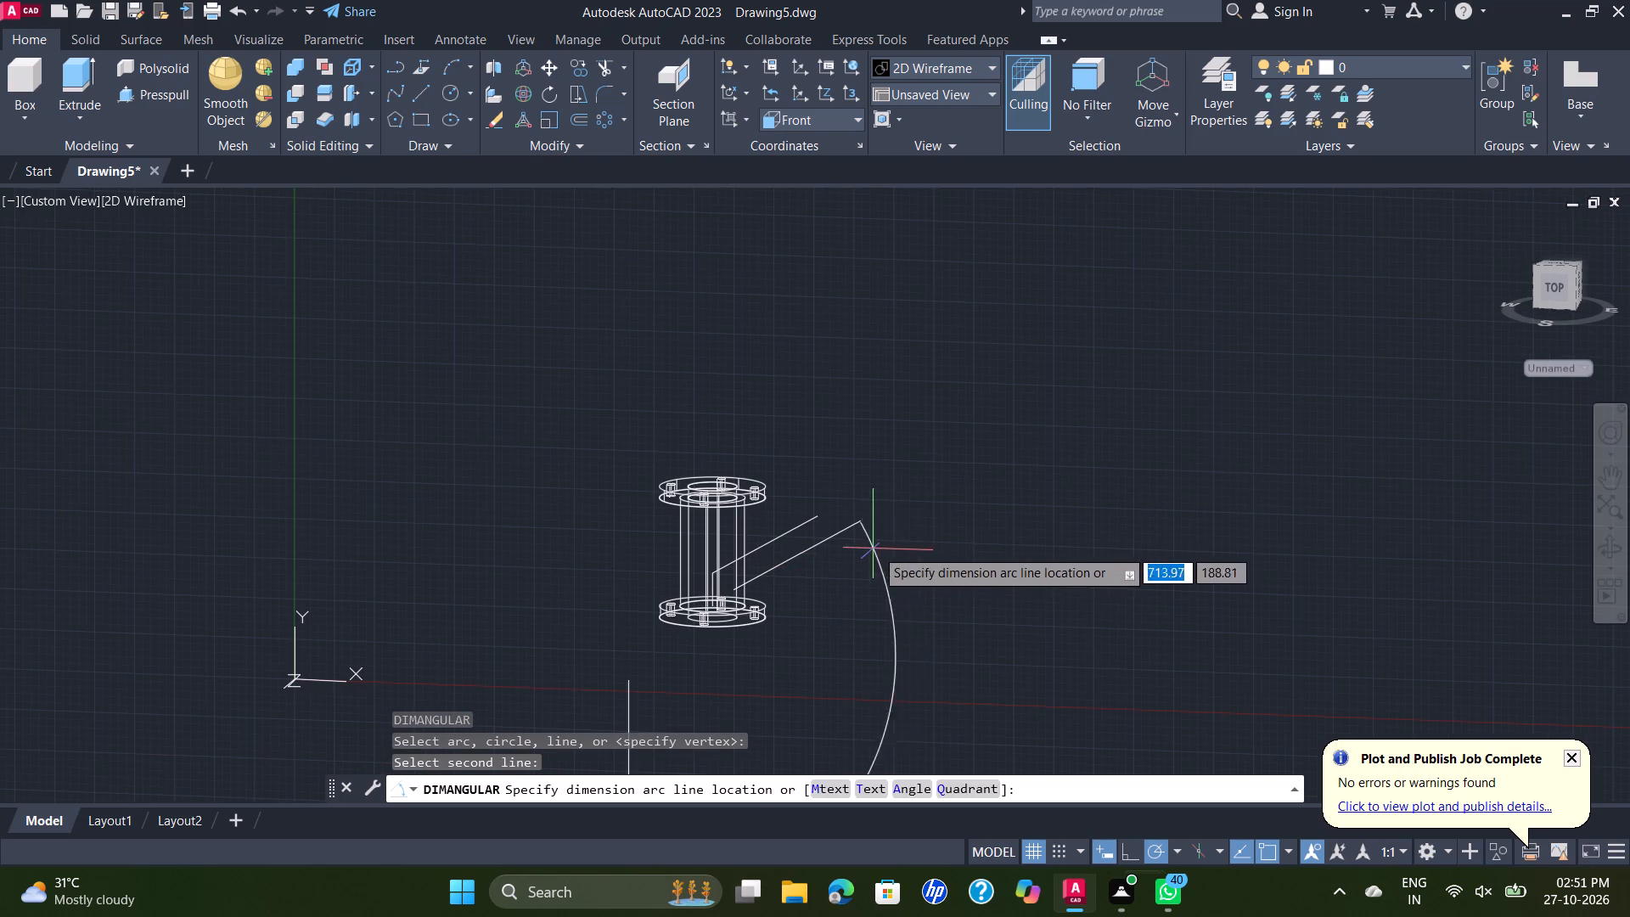
{"action": "scroll", "coordinate": [964, 539], "scroll_direction": "down", "scroll_amount": 1}
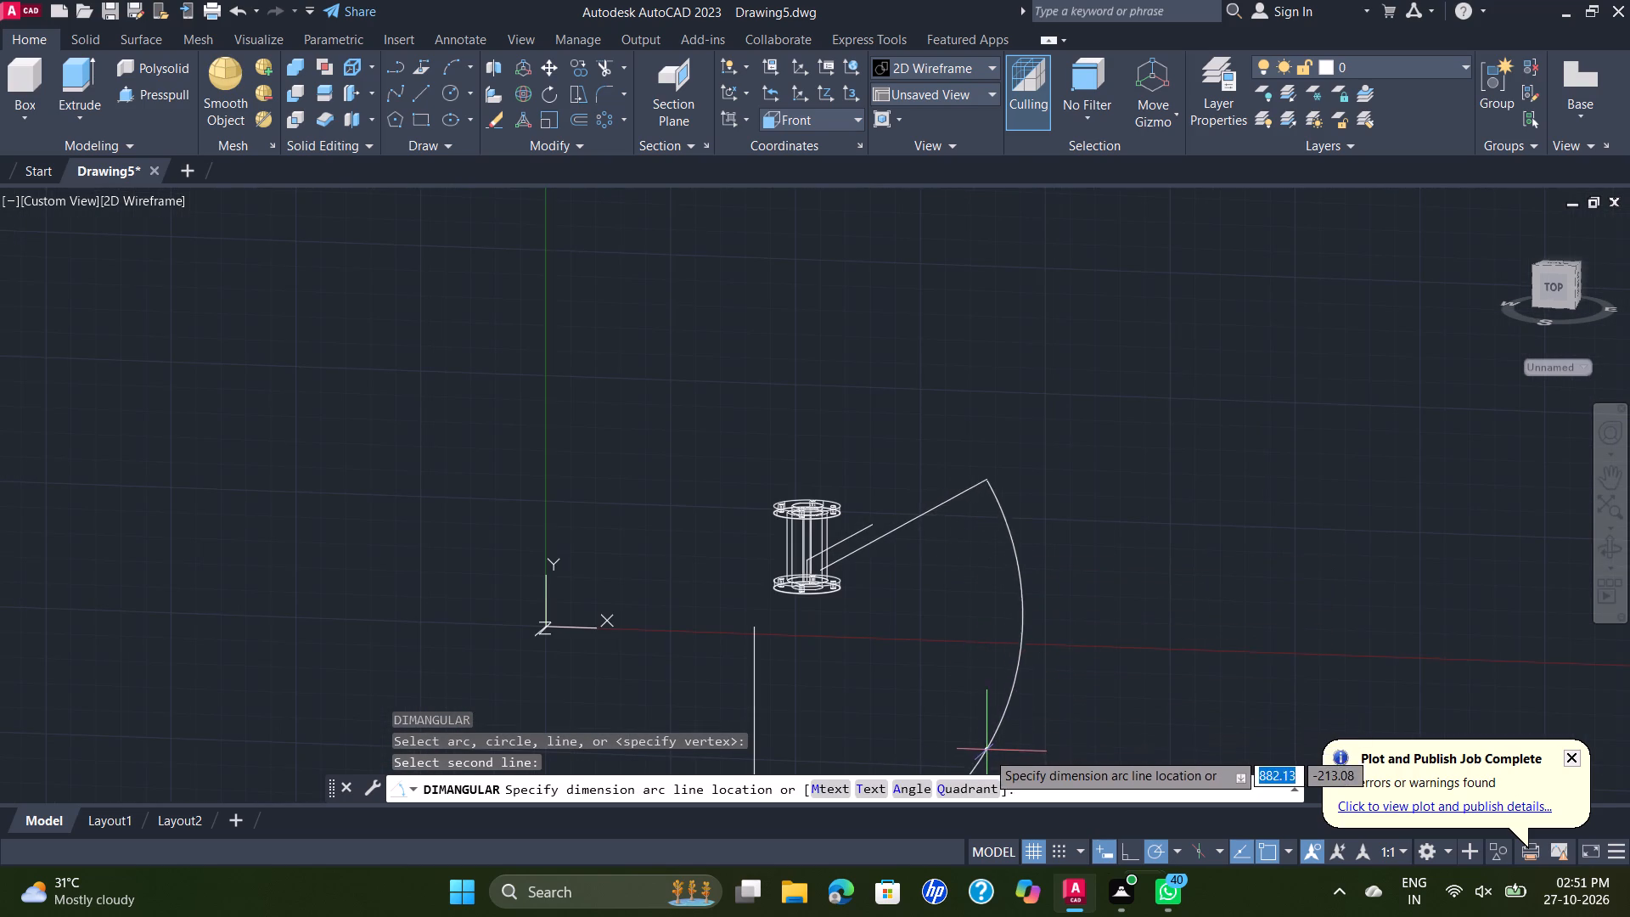
{"action": "scroll", "coordinate": [992, 757], "scroll_direction": "up", "scroll_amount": 5}
{"action": "scroll", "coordinate": [1030, 713], "scroll_direction": "down", "scroll_amount": 5}
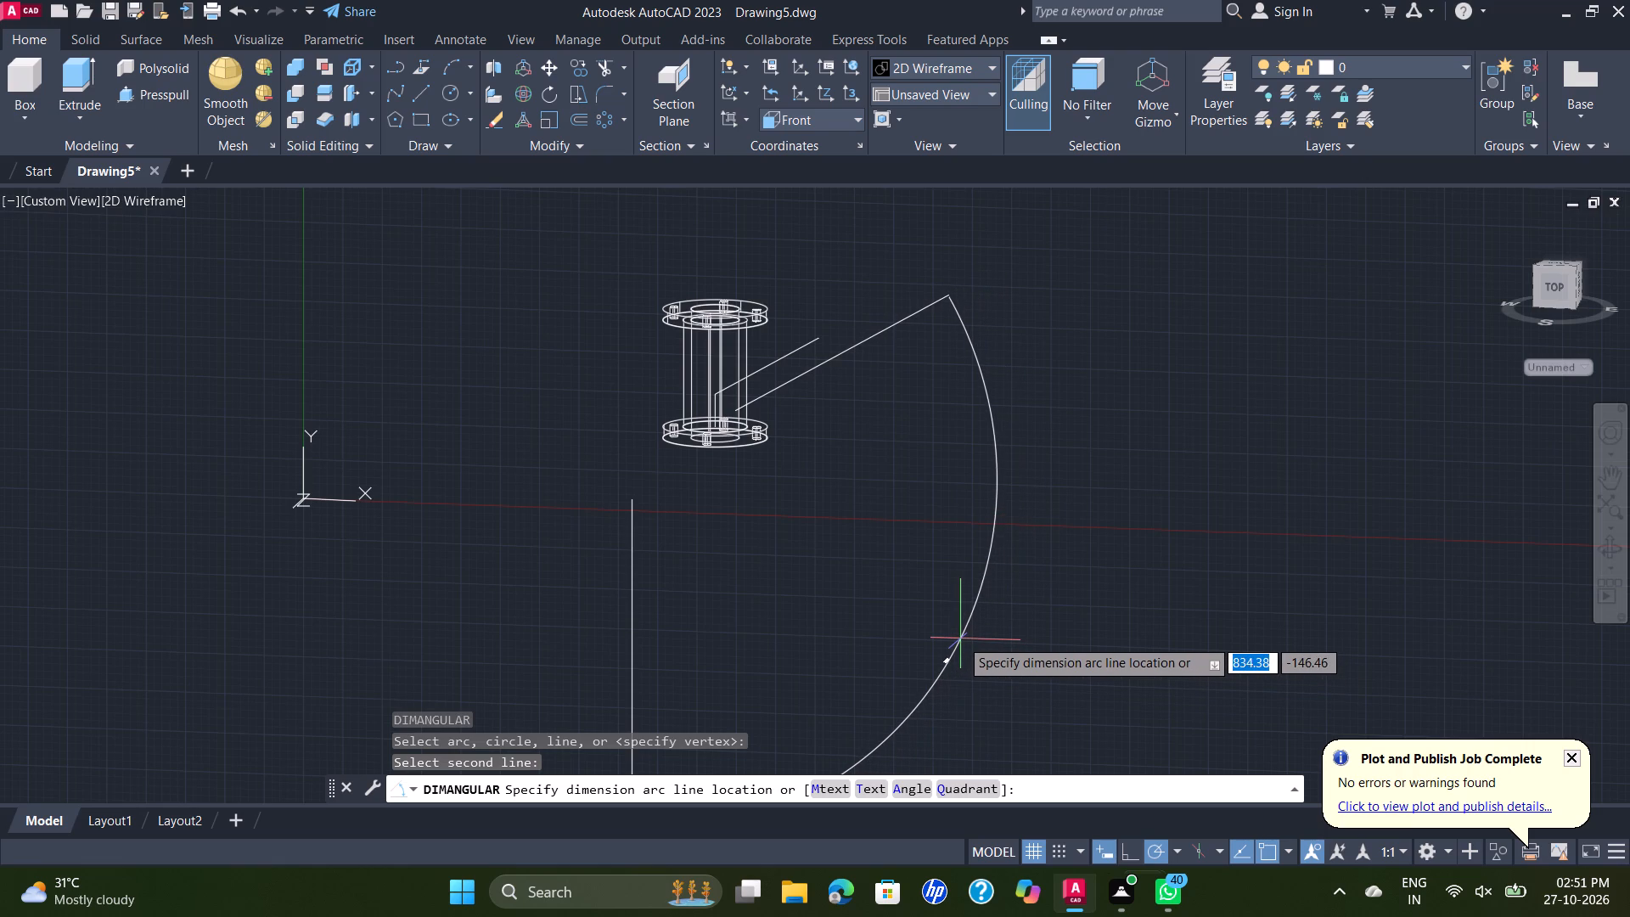
{"action": "key", "text": "Escape"}
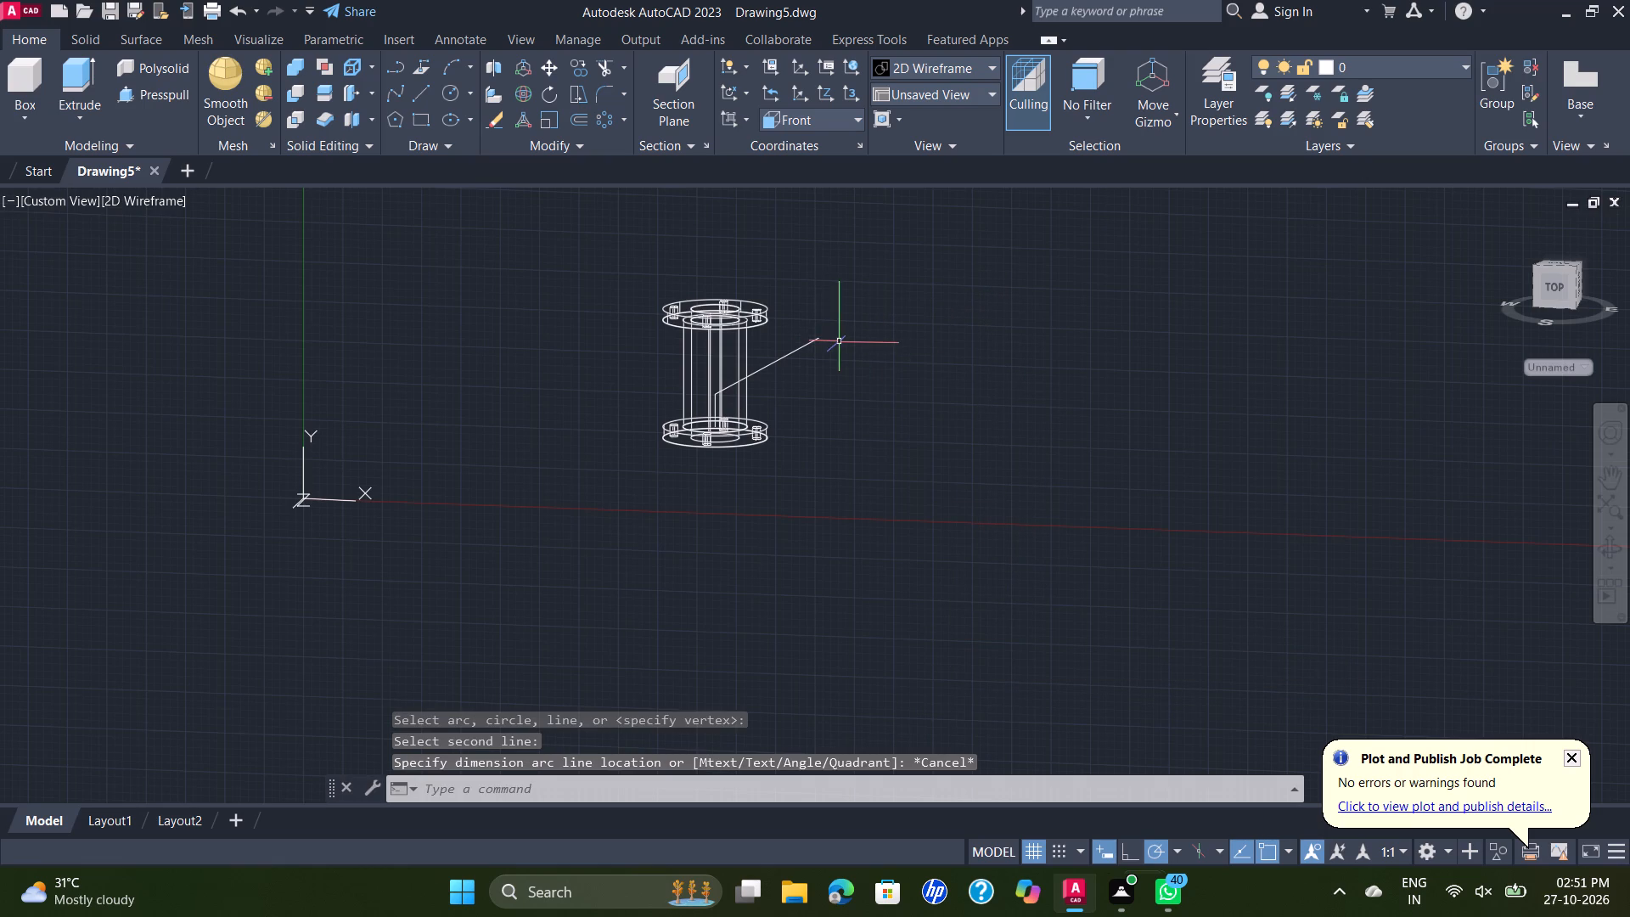
{"action": "scroll", "coordinate": [847, 297], "scroll_direction": "up", "scroll_amount": 1}
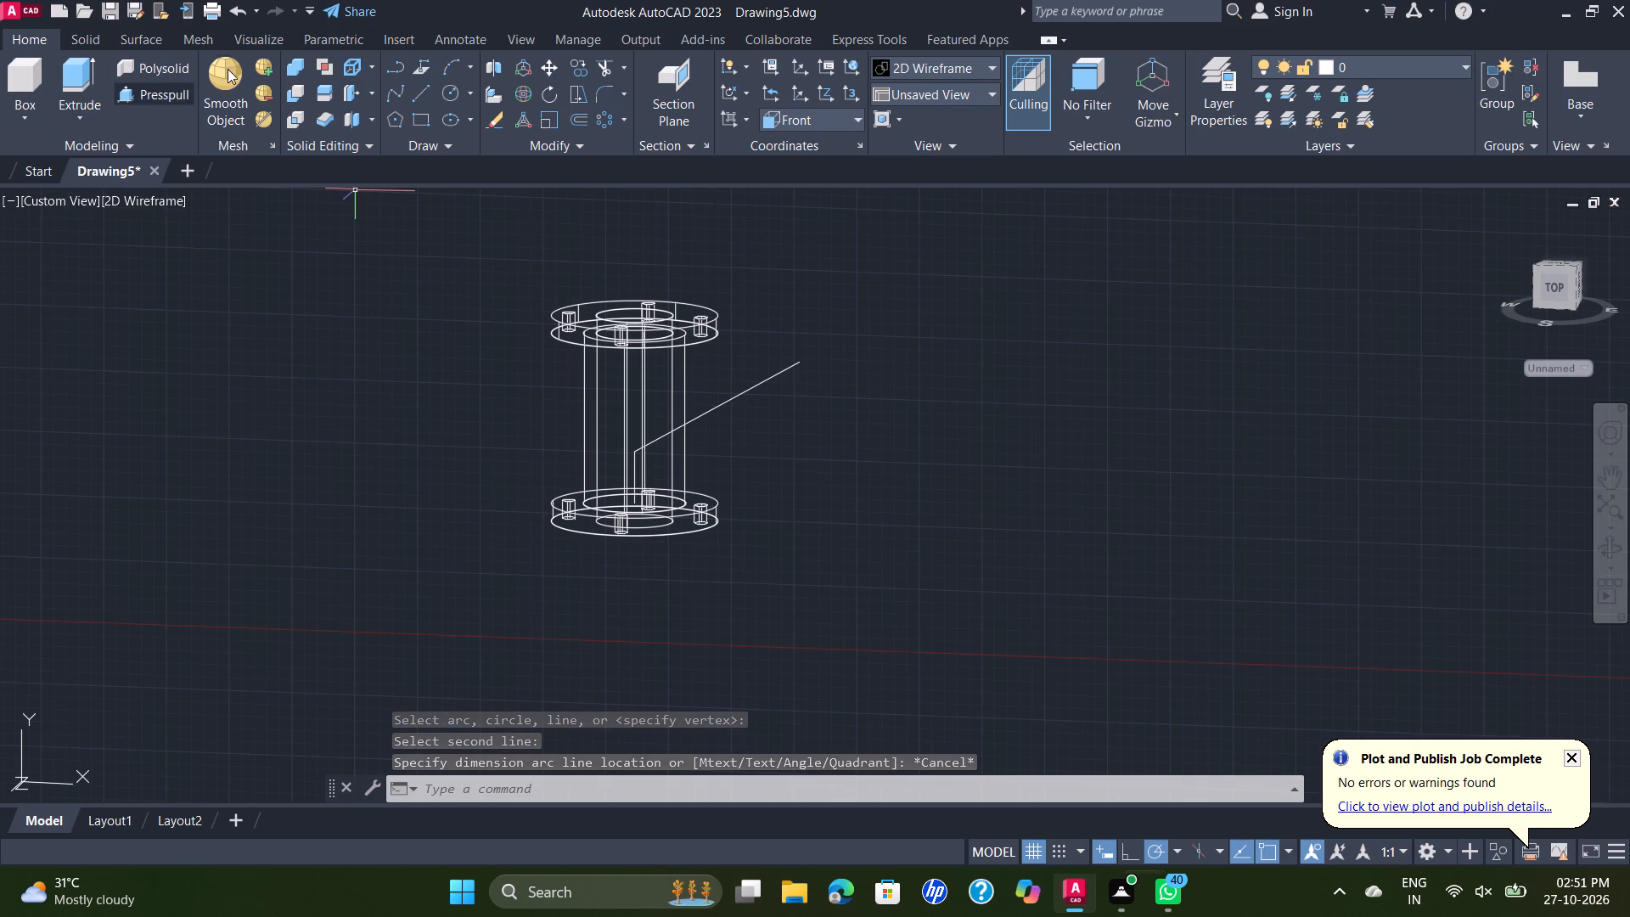
Draw a second, steeper line from the vertical line's upper end, ending about 13 perpendicular from the first sloped line's outer end.
{"action": "left_click", "coordinate": [420, 97]}
{"action": "scroll", "coordinate": [701, 475], "scroll_direction": "up", "scroll_amount": 2}
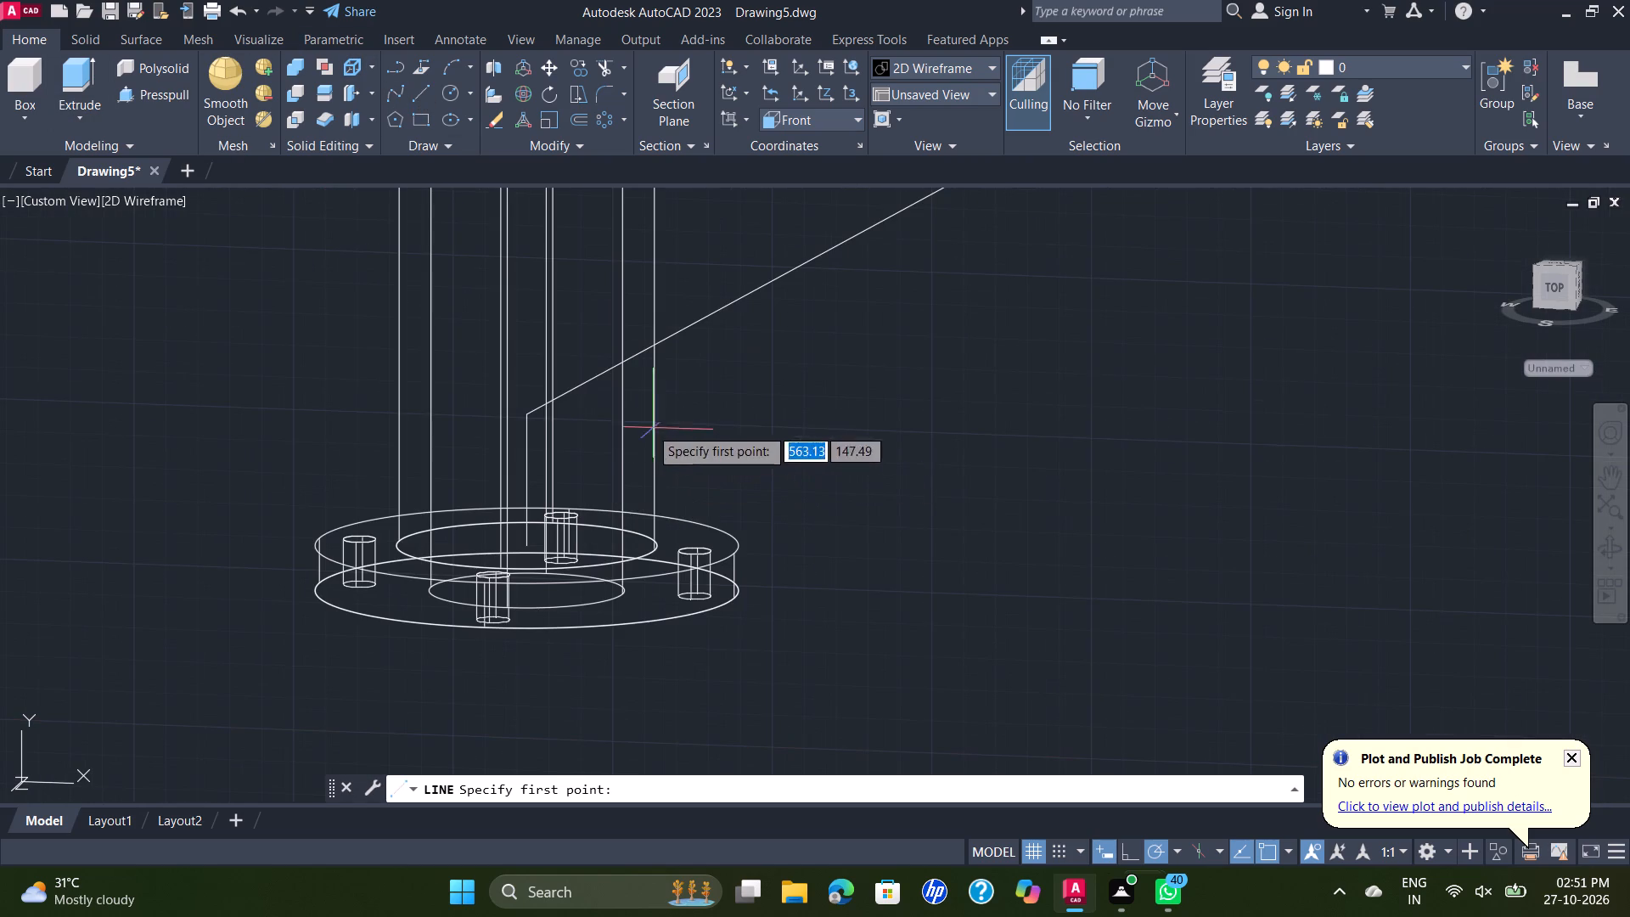
{"action": "left_click", "coordinate": [523, 414]}
{"action": "scroll", "coordinate": [855, 250], "scroll_direction": "down", "scroll_amount": 1}
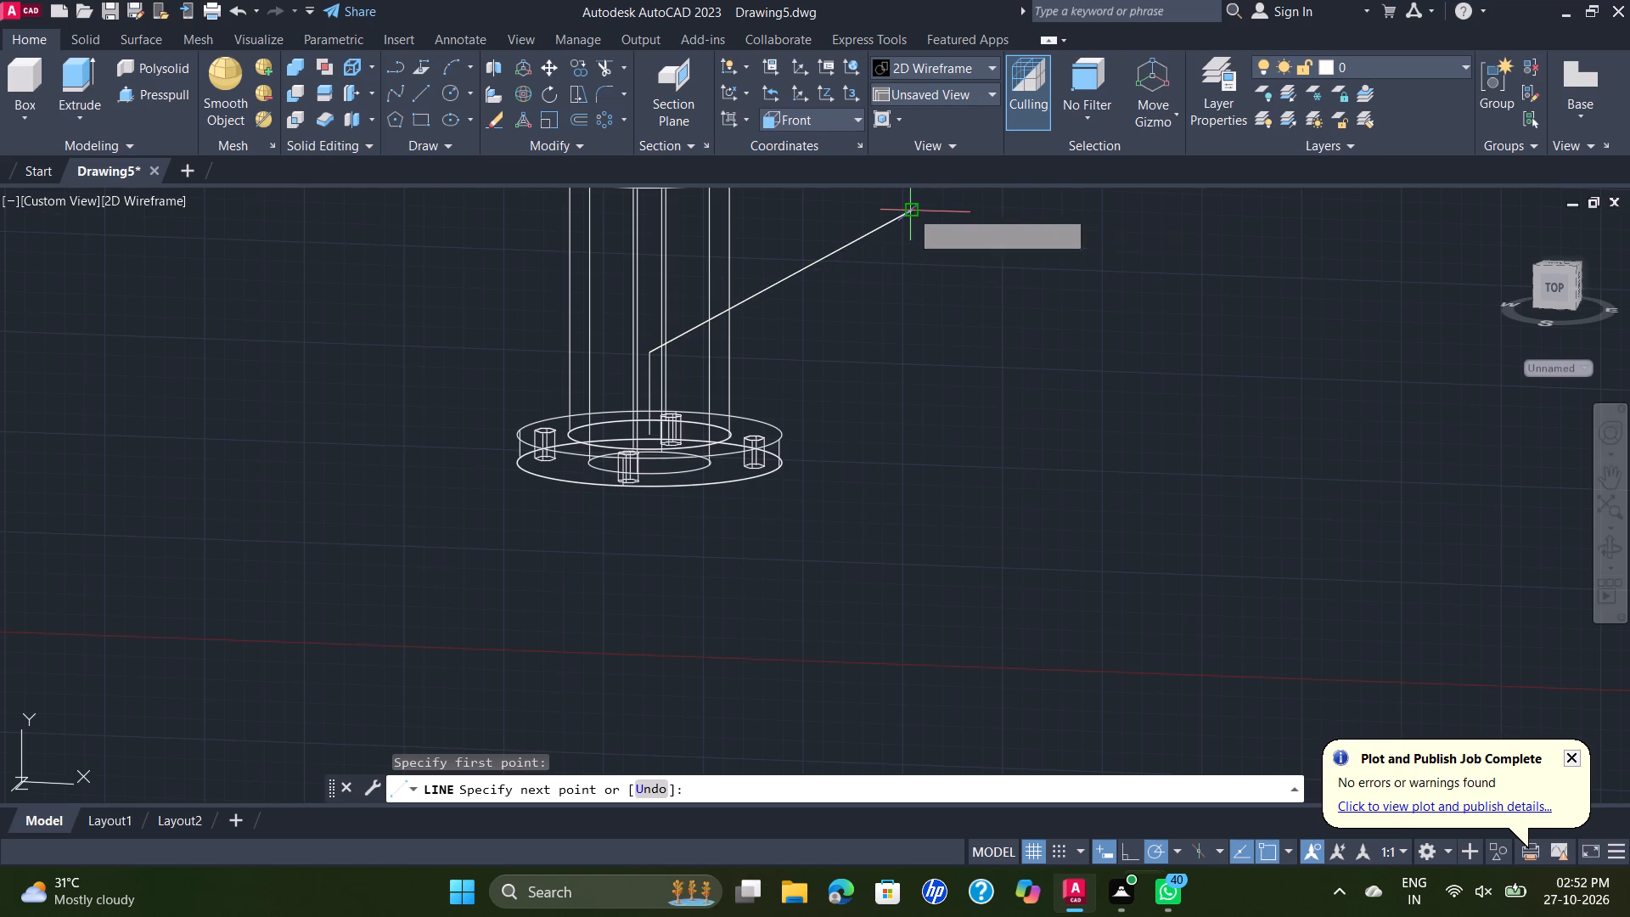
{"action": "middle_click_drag", "start_coordinate": [913, 210], "coordinate": [901, 412]}
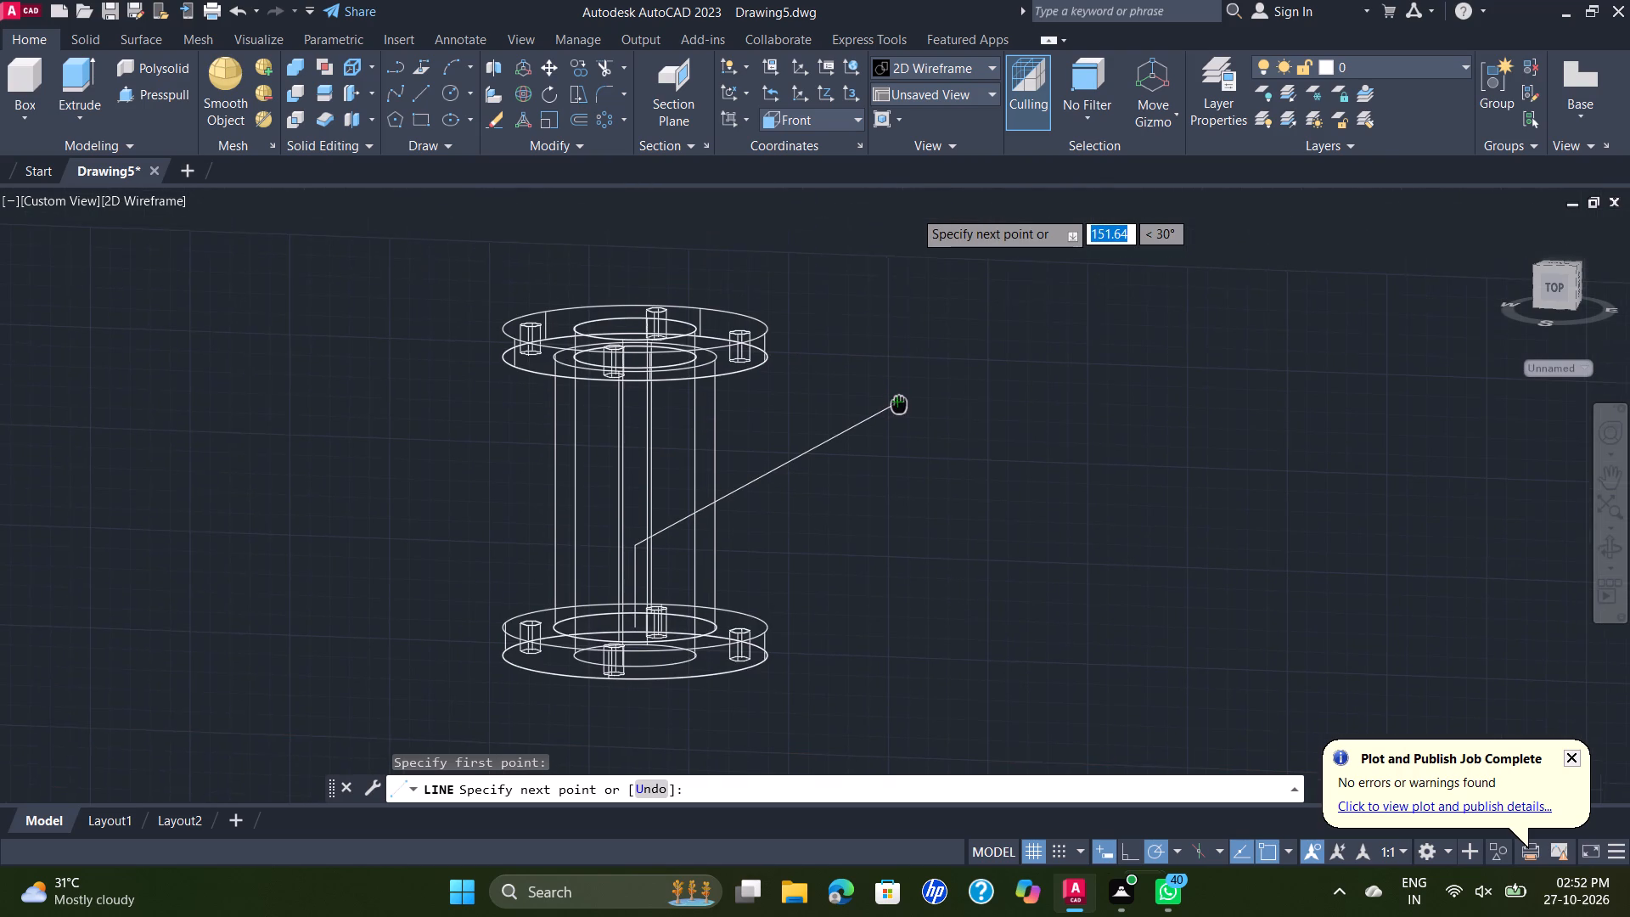
{"action": "middle_click_drag", "start_coordinate": [901, 412], "coordinate": [902, 416]}
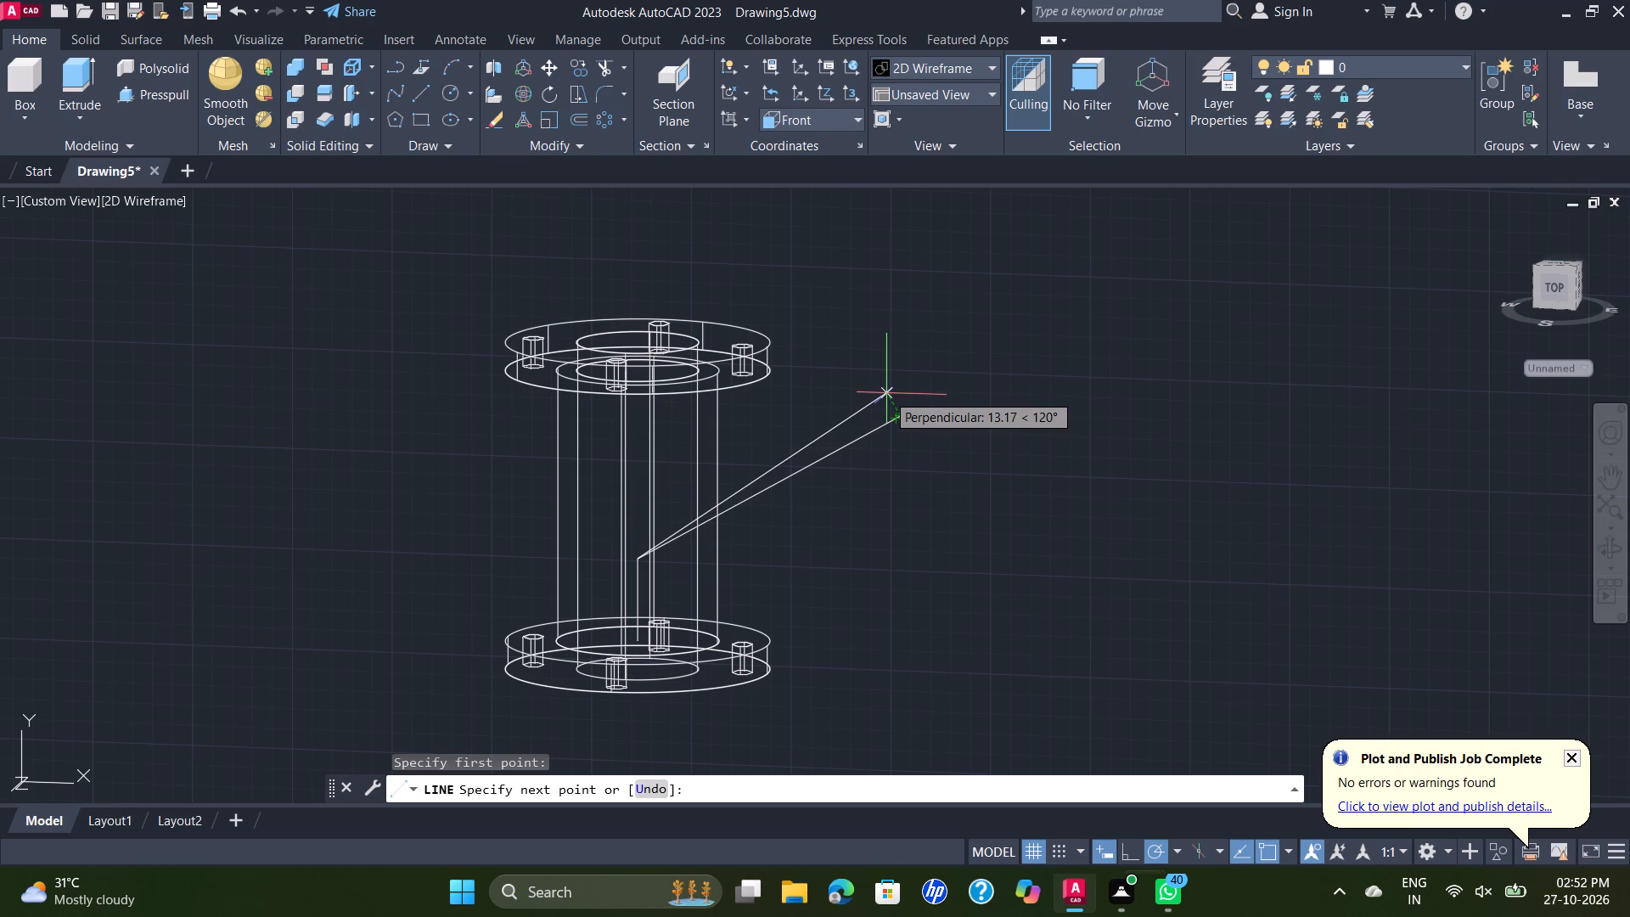
{"action": "left_click", "coordinate": [886, 393]}
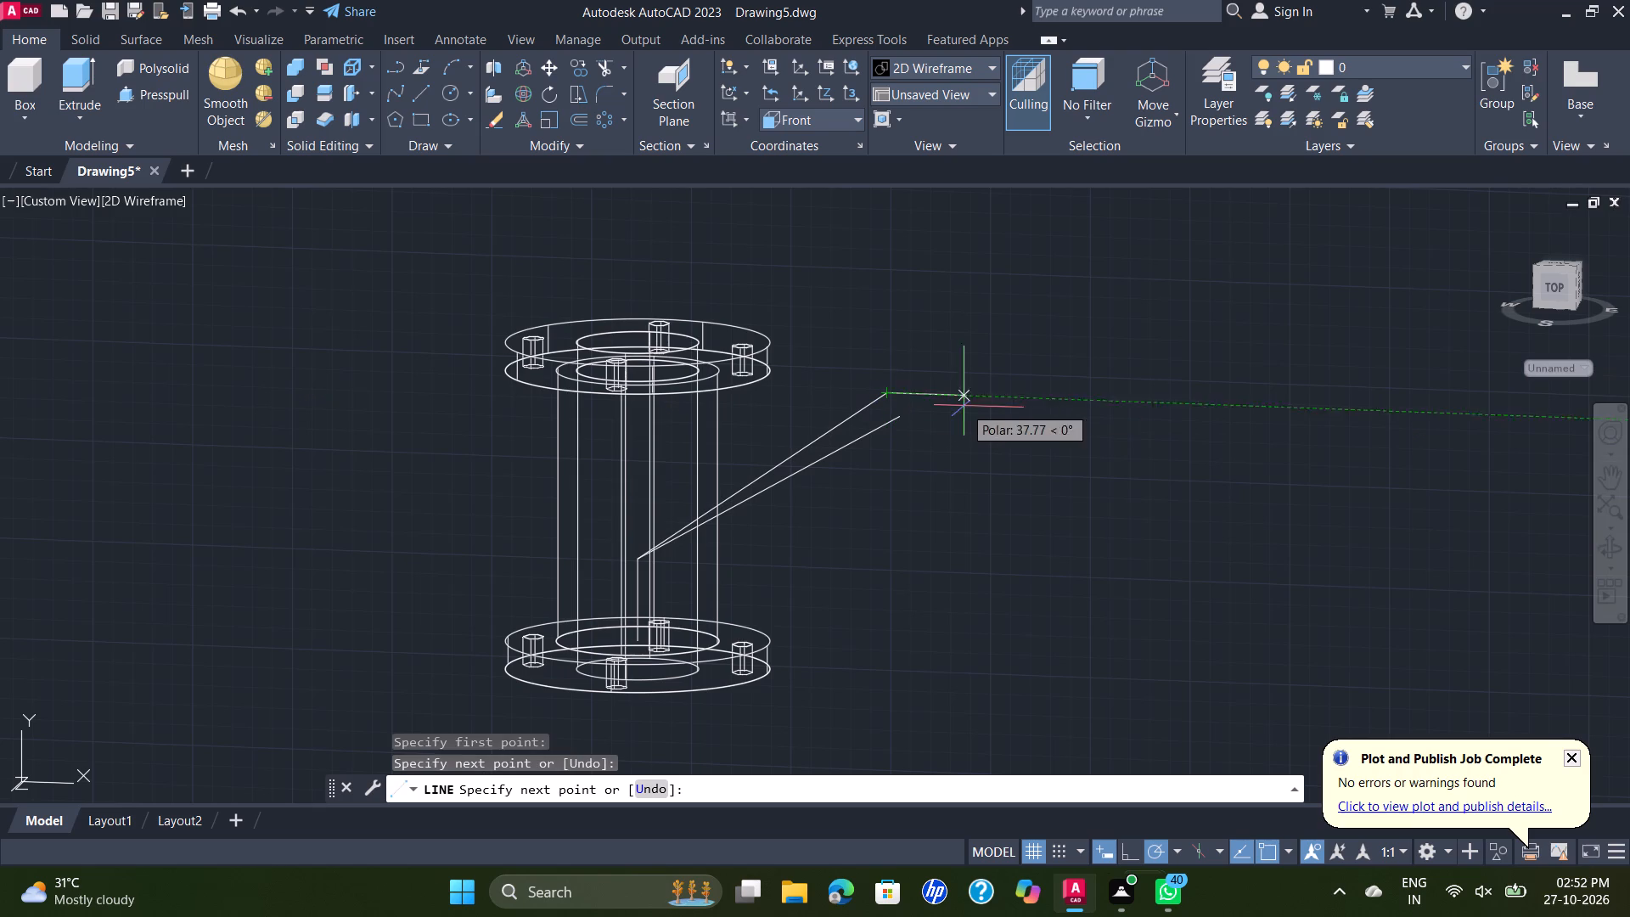
{"action": "key", "text": "Escape"}
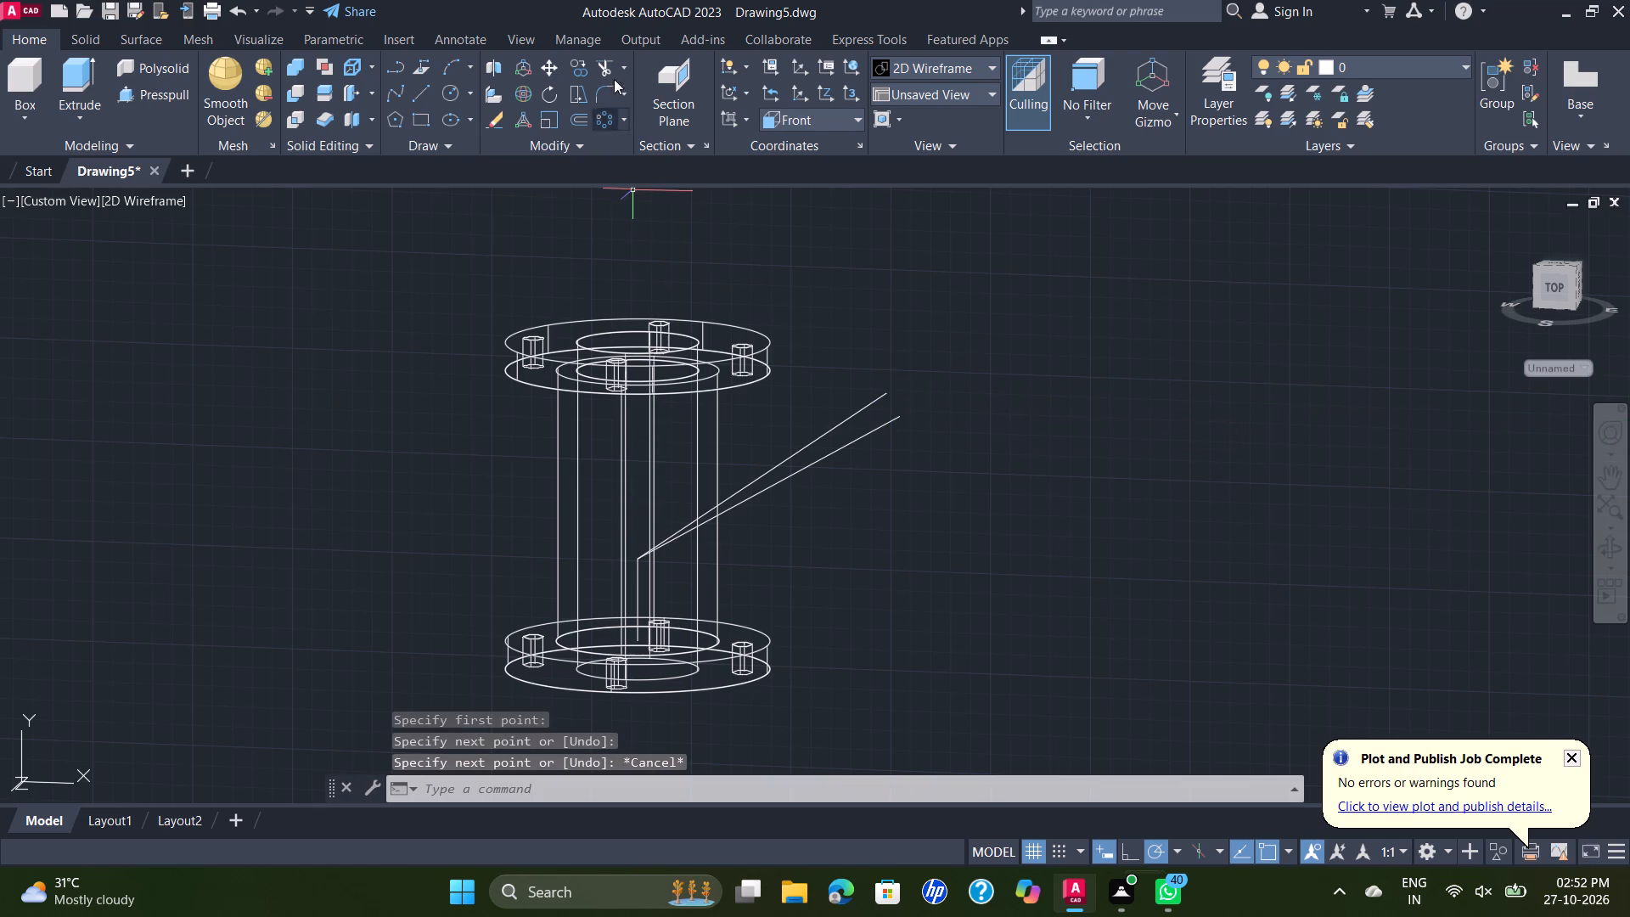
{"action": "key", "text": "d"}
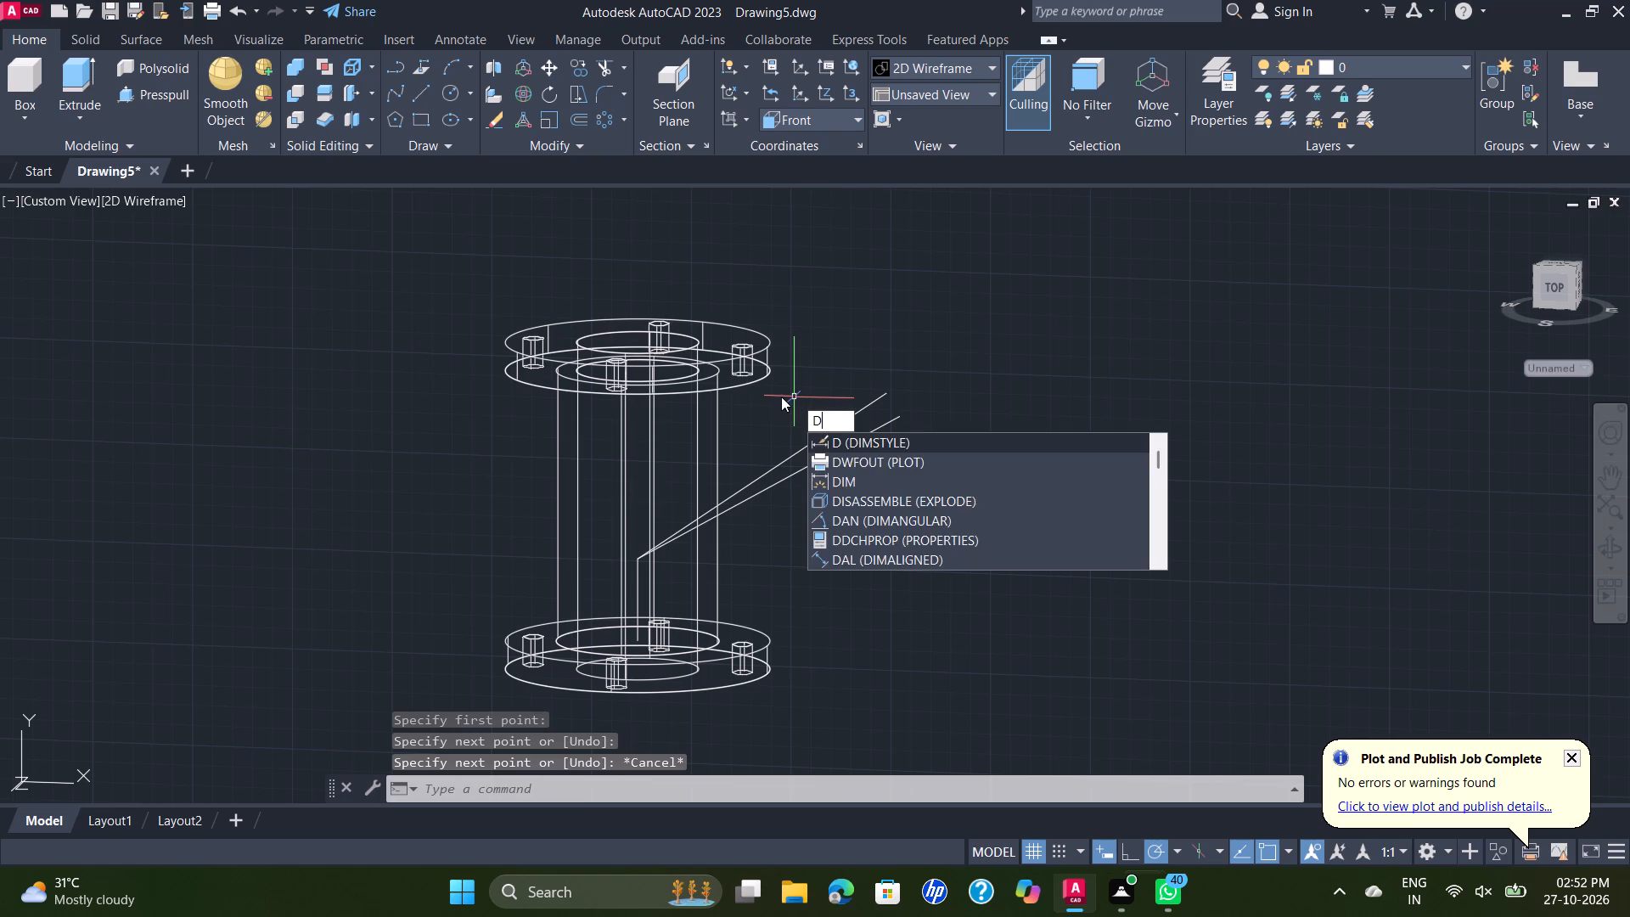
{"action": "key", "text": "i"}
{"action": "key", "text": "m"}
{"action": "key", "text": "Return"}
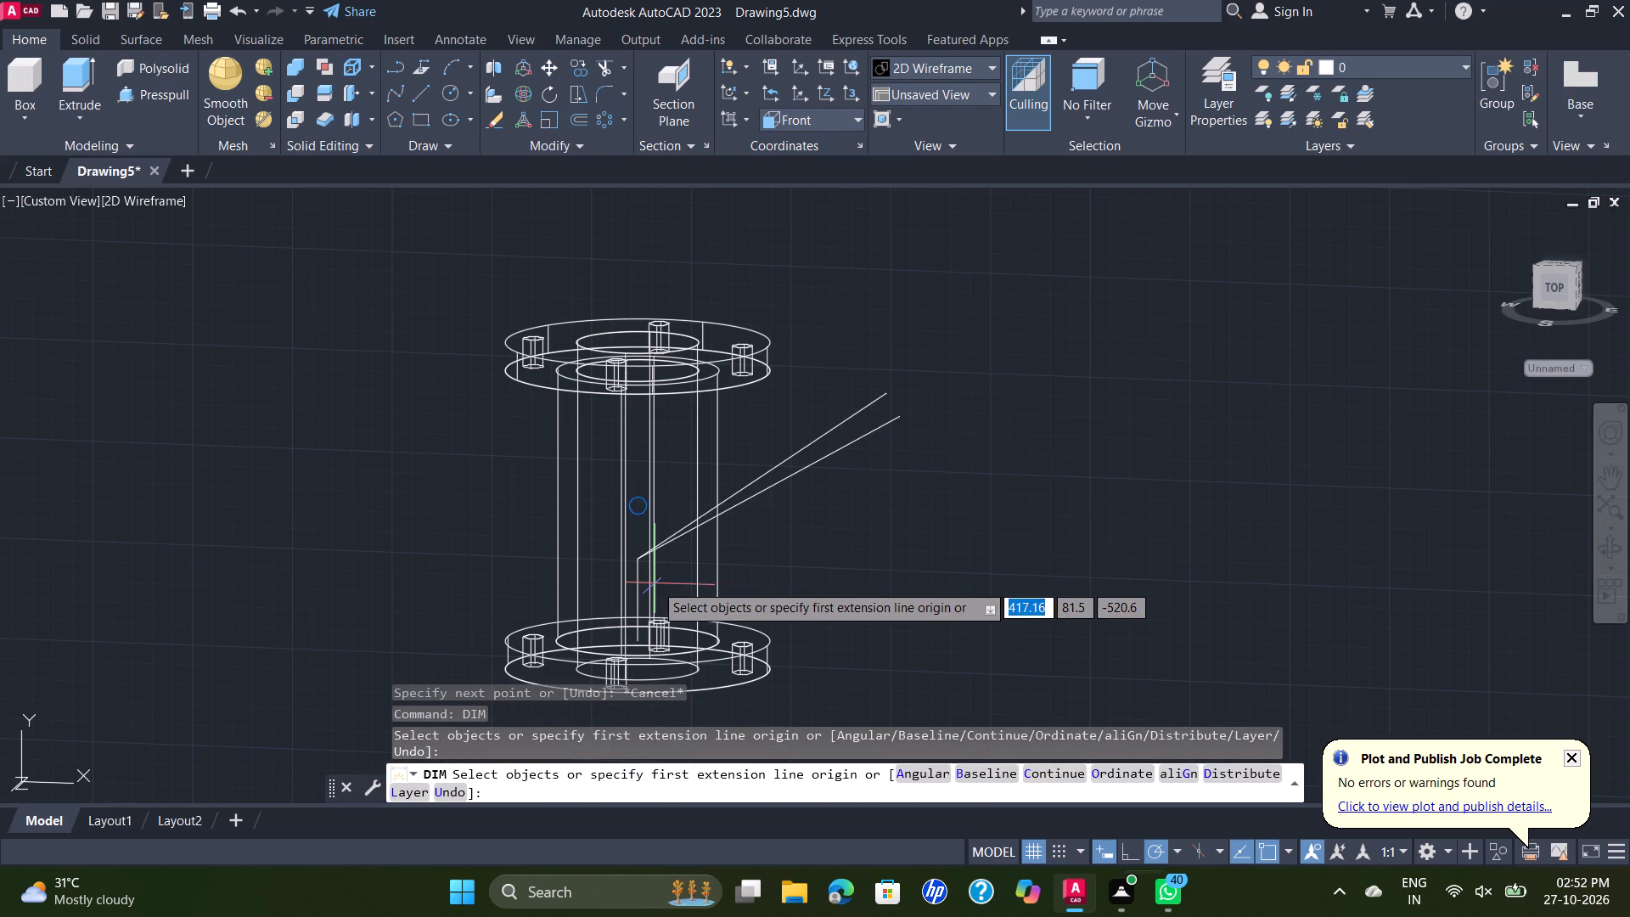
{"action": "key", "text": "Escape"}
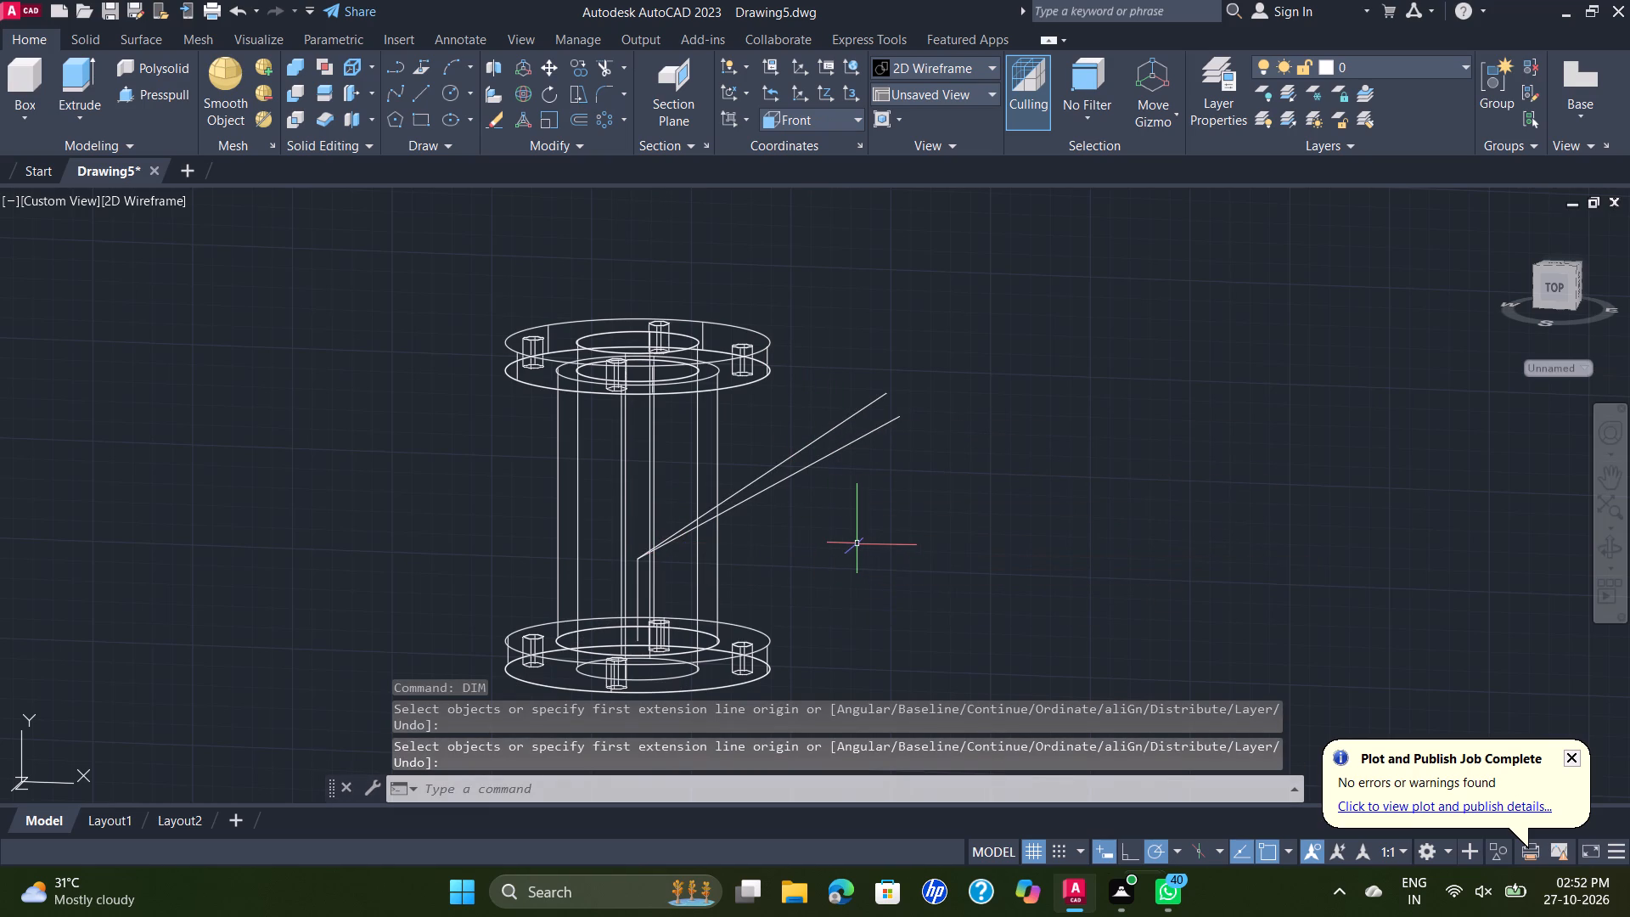
Check the angle between the steeper sloped line and the vertical axis line with an unplaced angular dimension.
{"action": "key", "text": "d"}
{"action": "type", "text": "IM"}
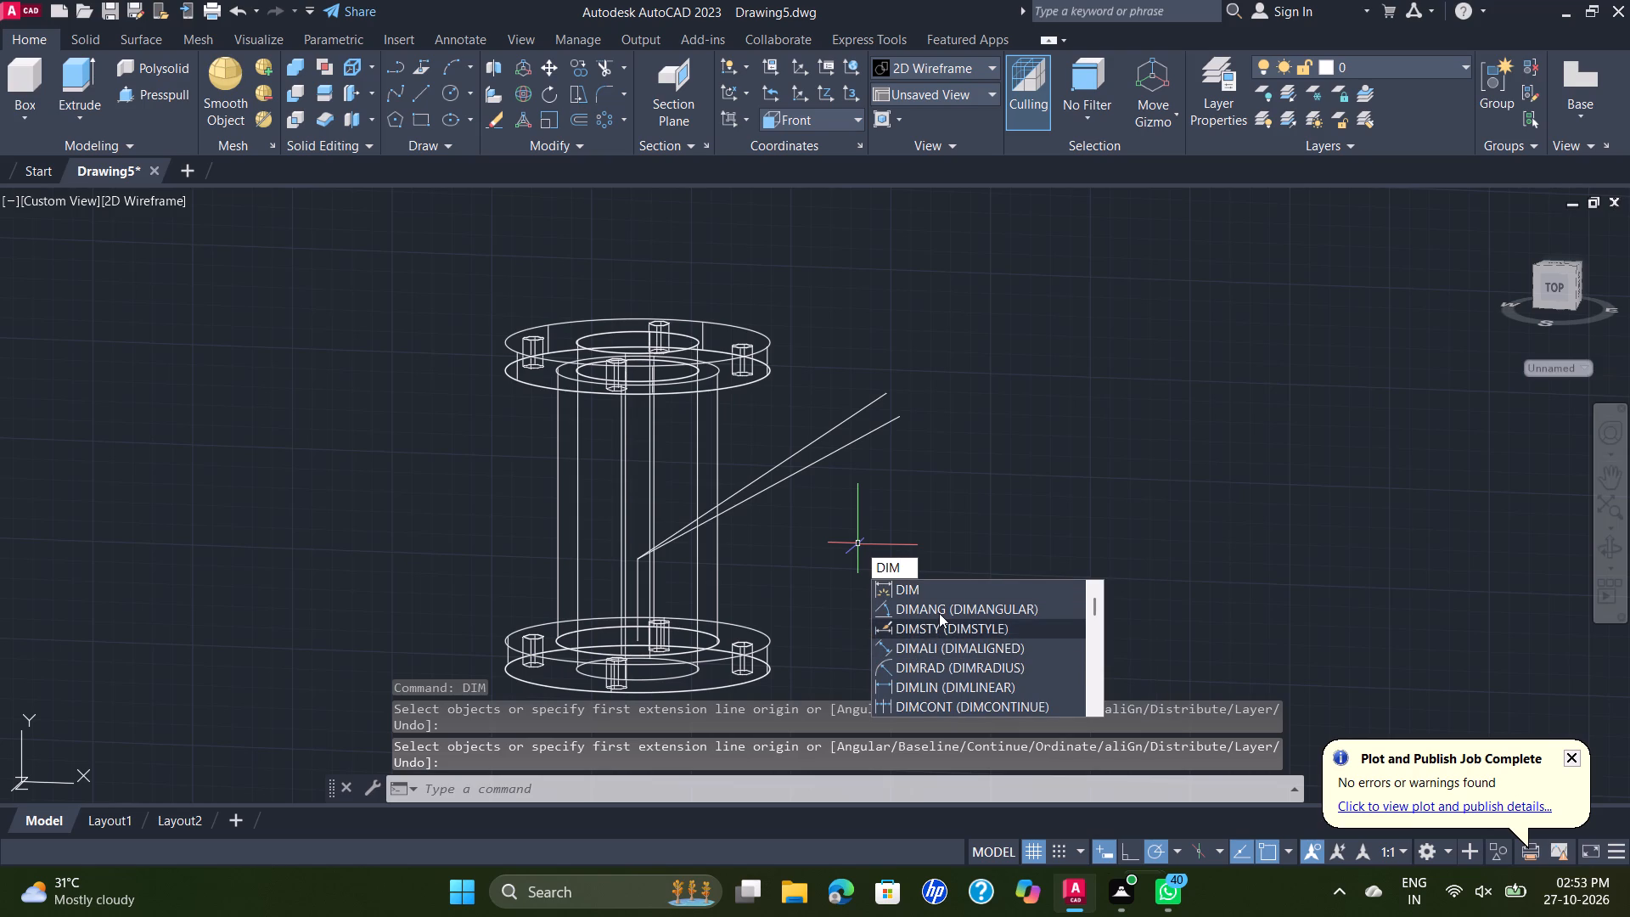
{"action": "left_click", "coordinate": [941, 611]}
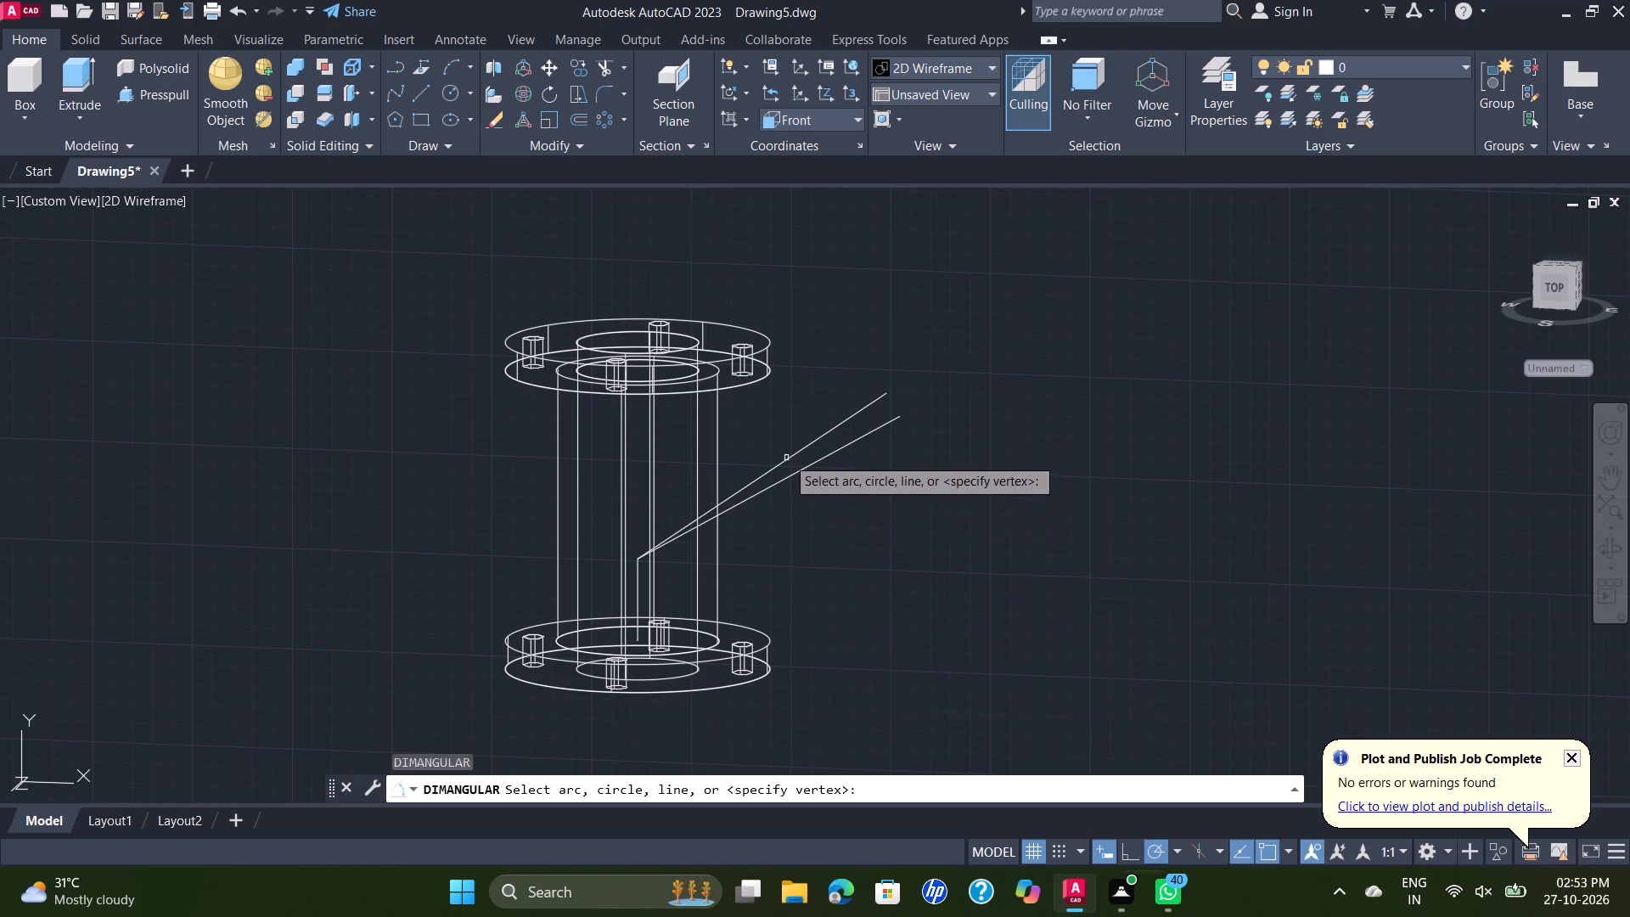
{"action": "left_click", "coordinate": [788, 458]}
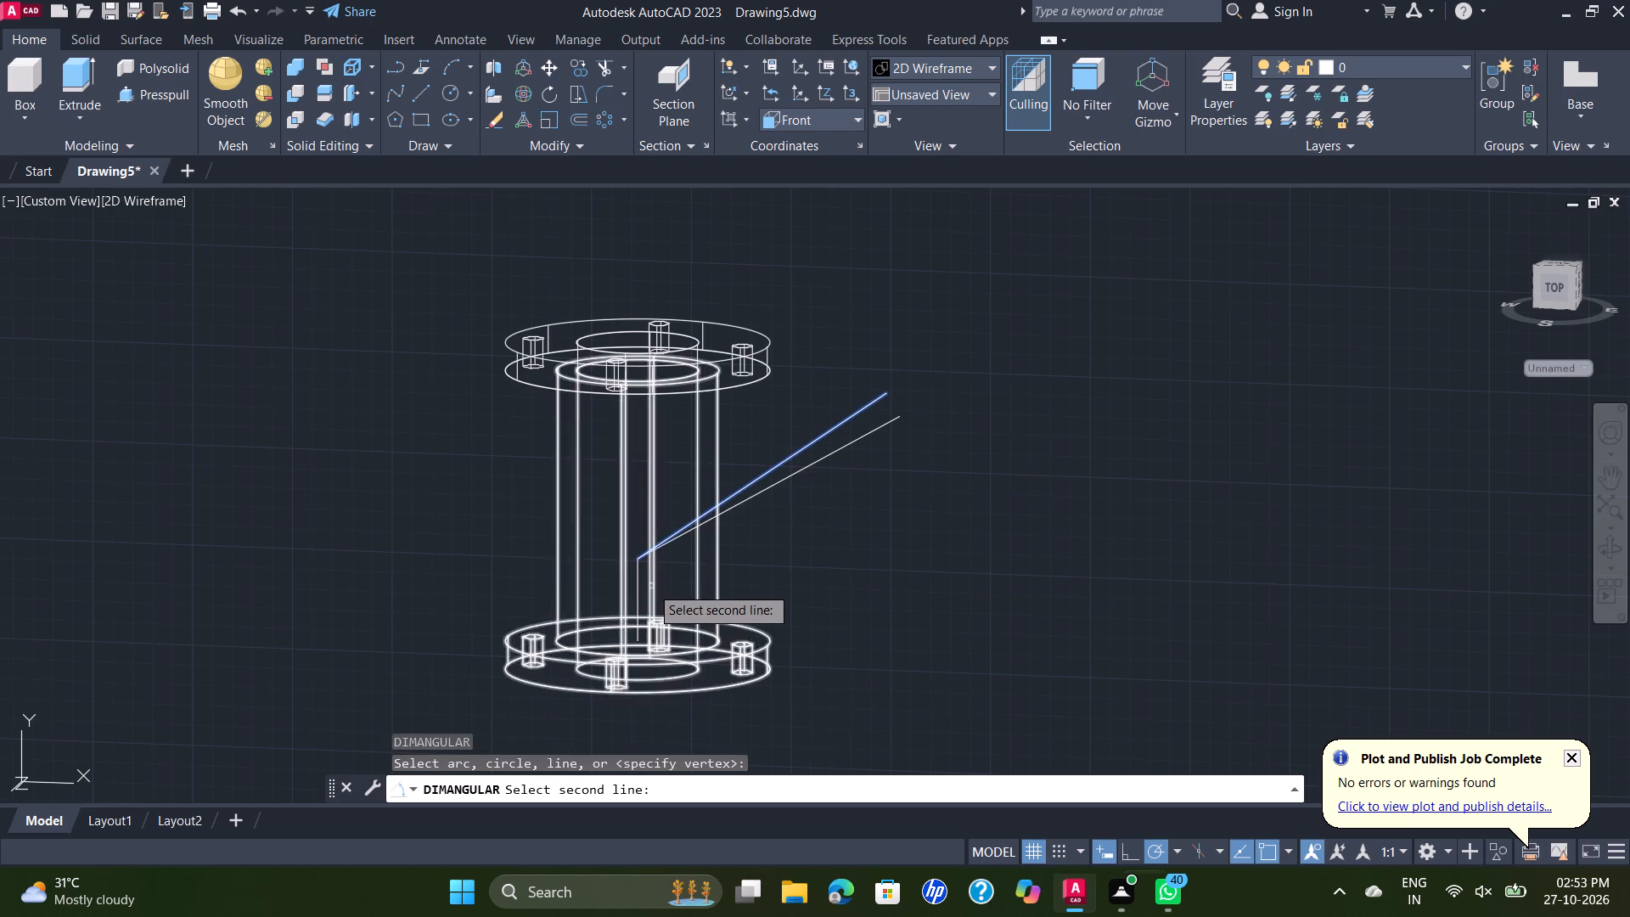
{"action": "left_click", "coordinate": [638, 584]}
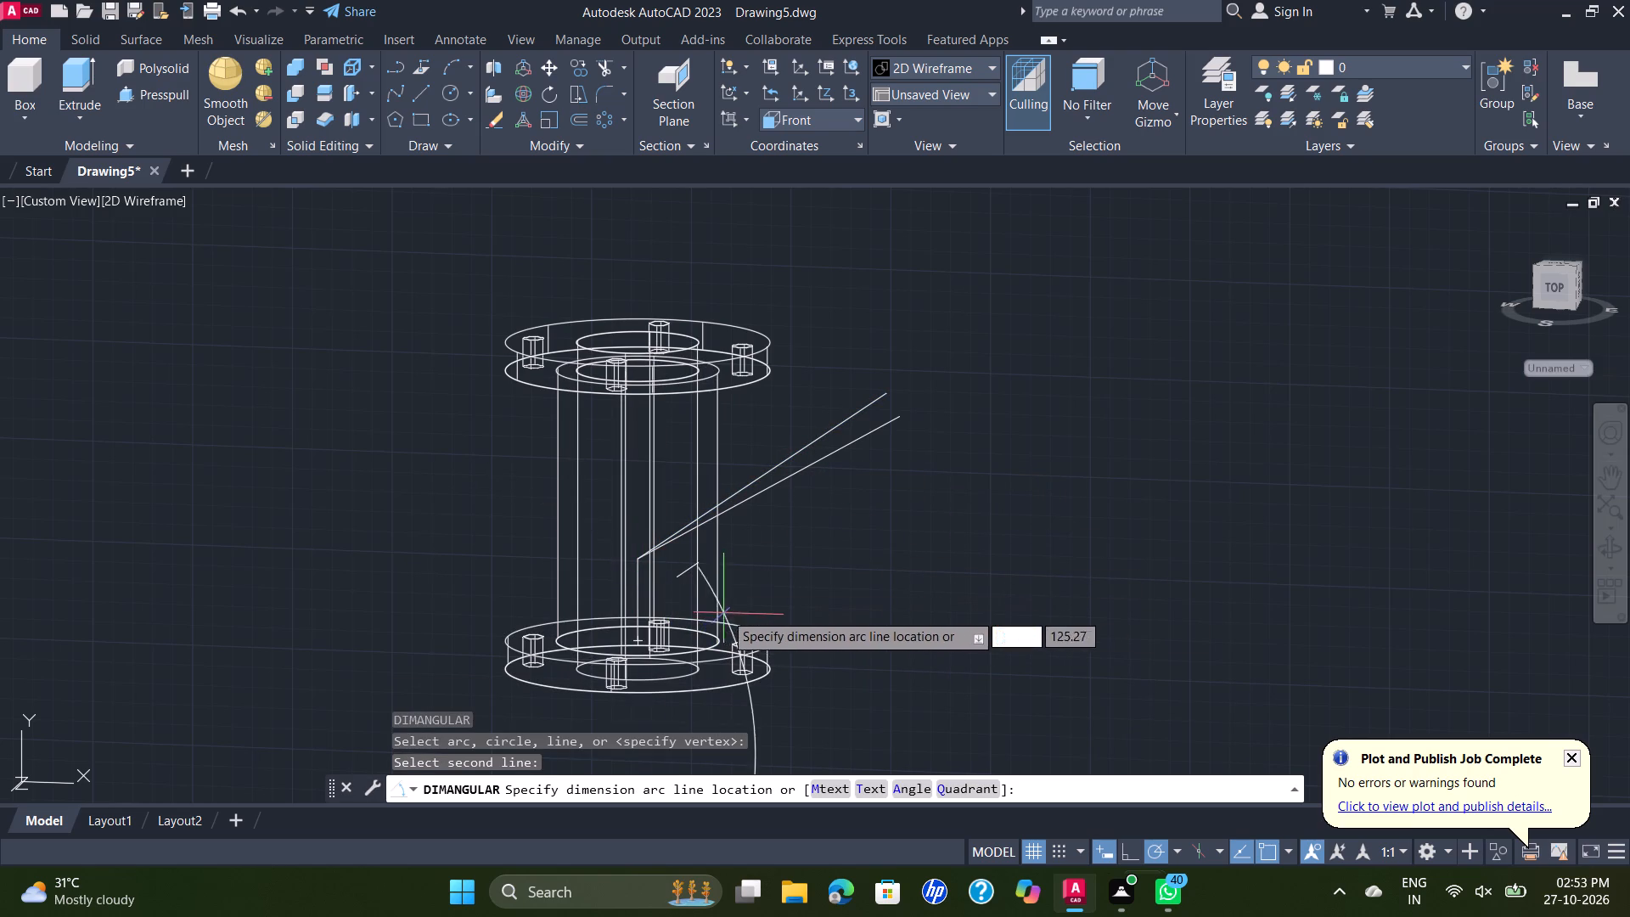
{"action": "scroll", "coordinate": [958, 588], "scroll_direction": "down", "scroll_amount": 2}
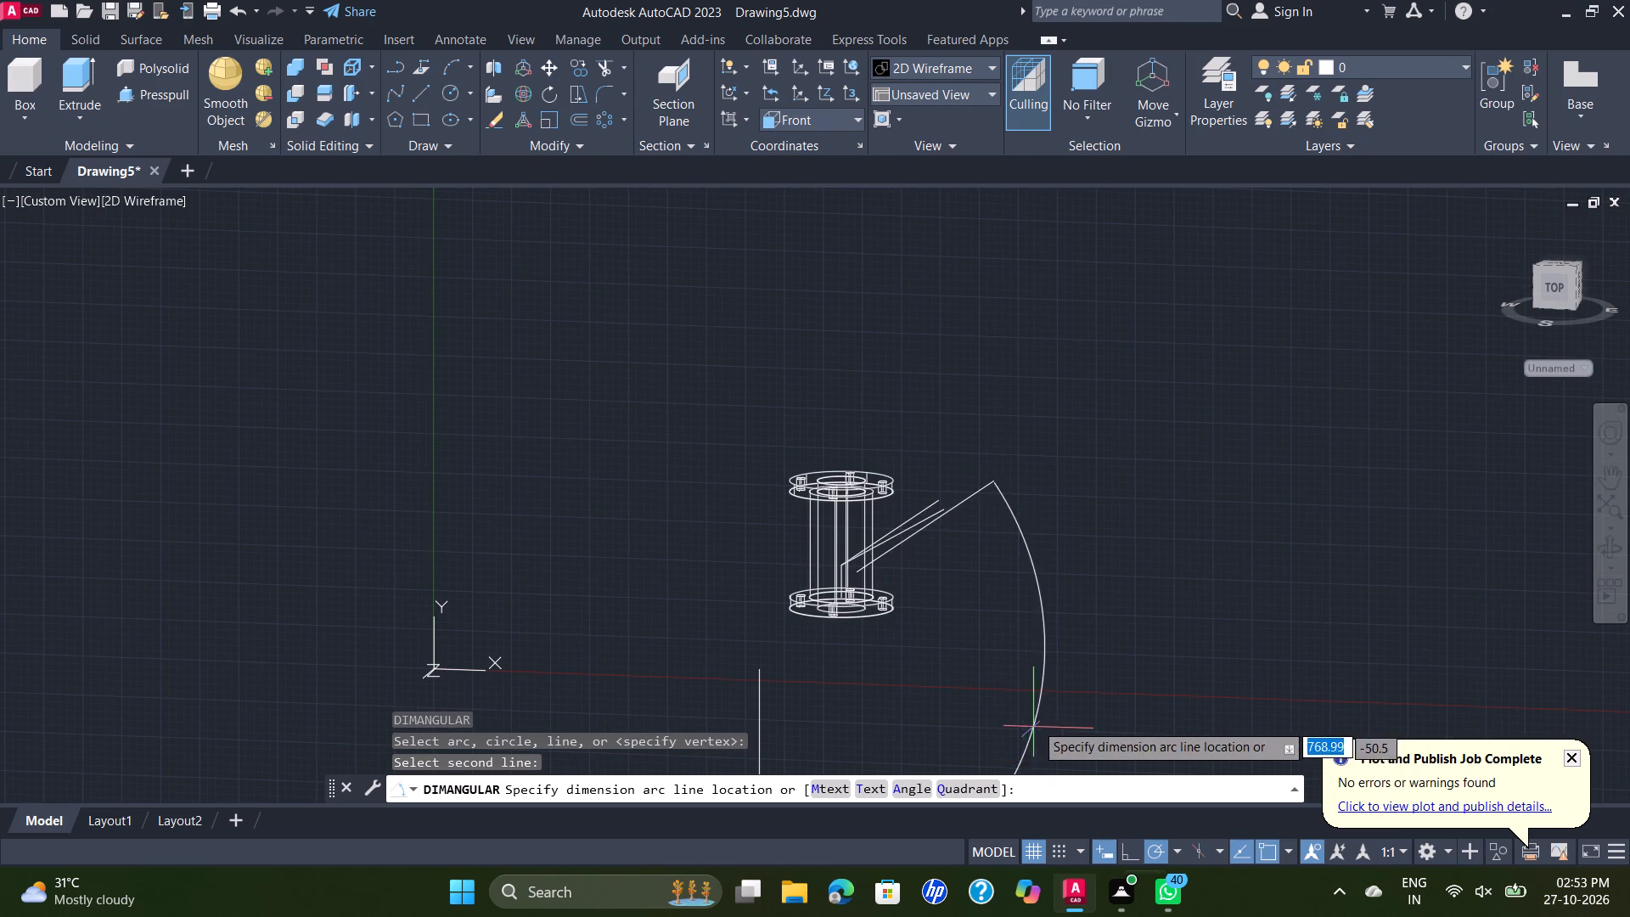
{"action": "middle_click_drag", "start_coordinate": [1040, 688], "coordinate": [1059, 475]}
{"action": "scroll", "coordinate": [1100, 661], "scroll_direction": "up", "scroll_amount": 1}
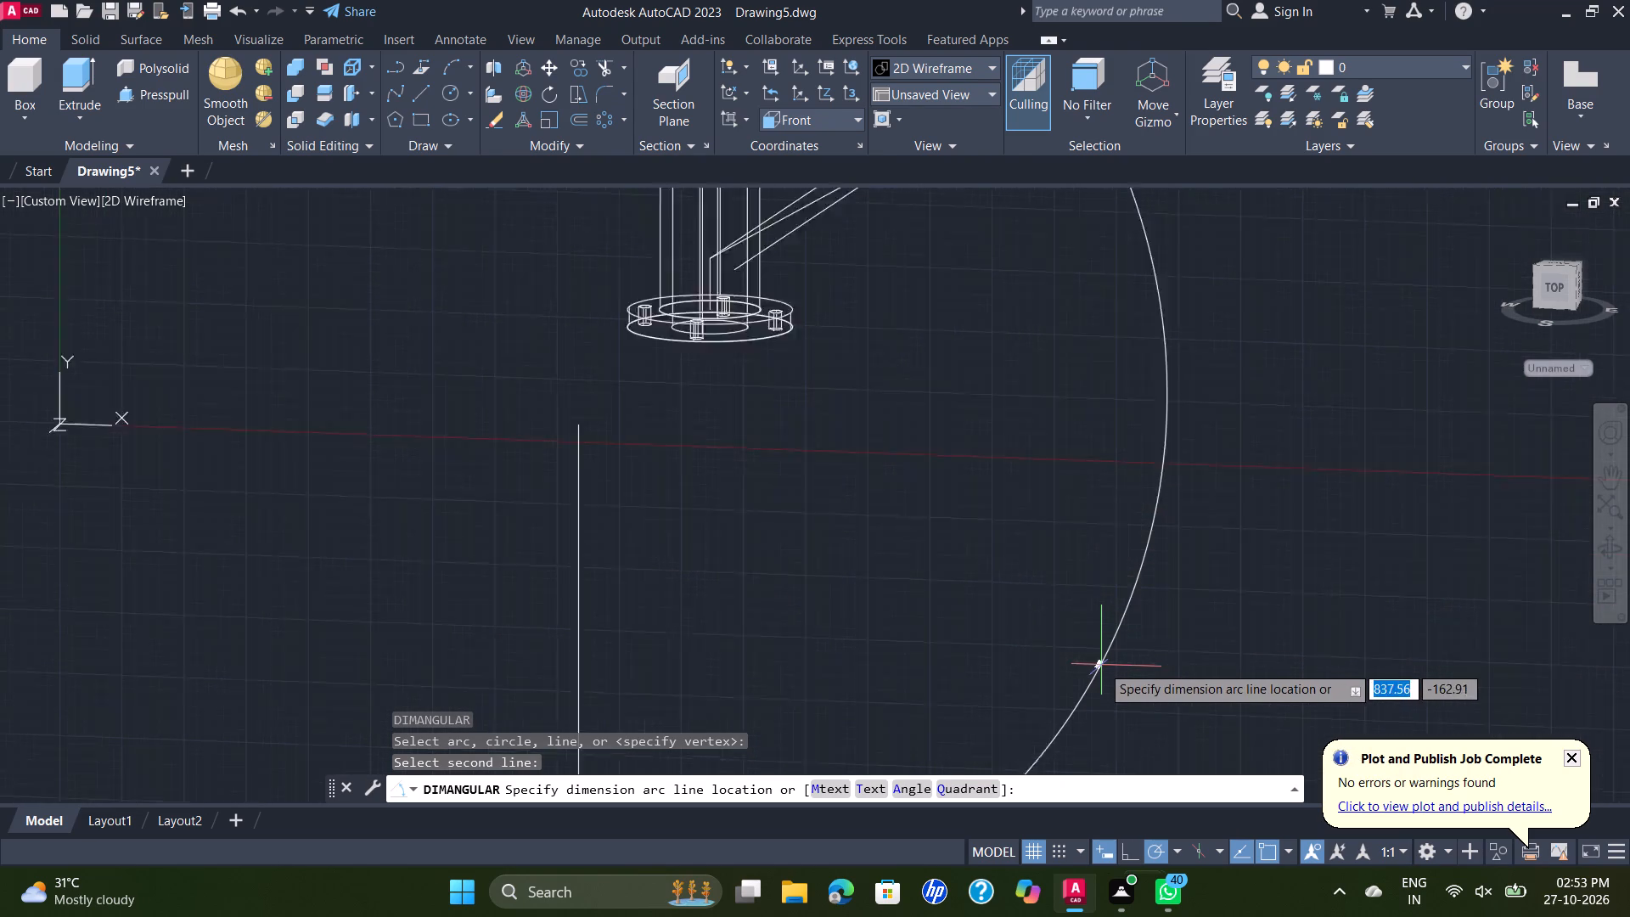
{"action": "scroll", "coordinate": [1101, 665], "scroll_direction": "up", "scroll_amount": 4}
{"action": "scroll", "coordinate": [1099, 661], "scroll_direction": "down", "scroll_amount": 5}
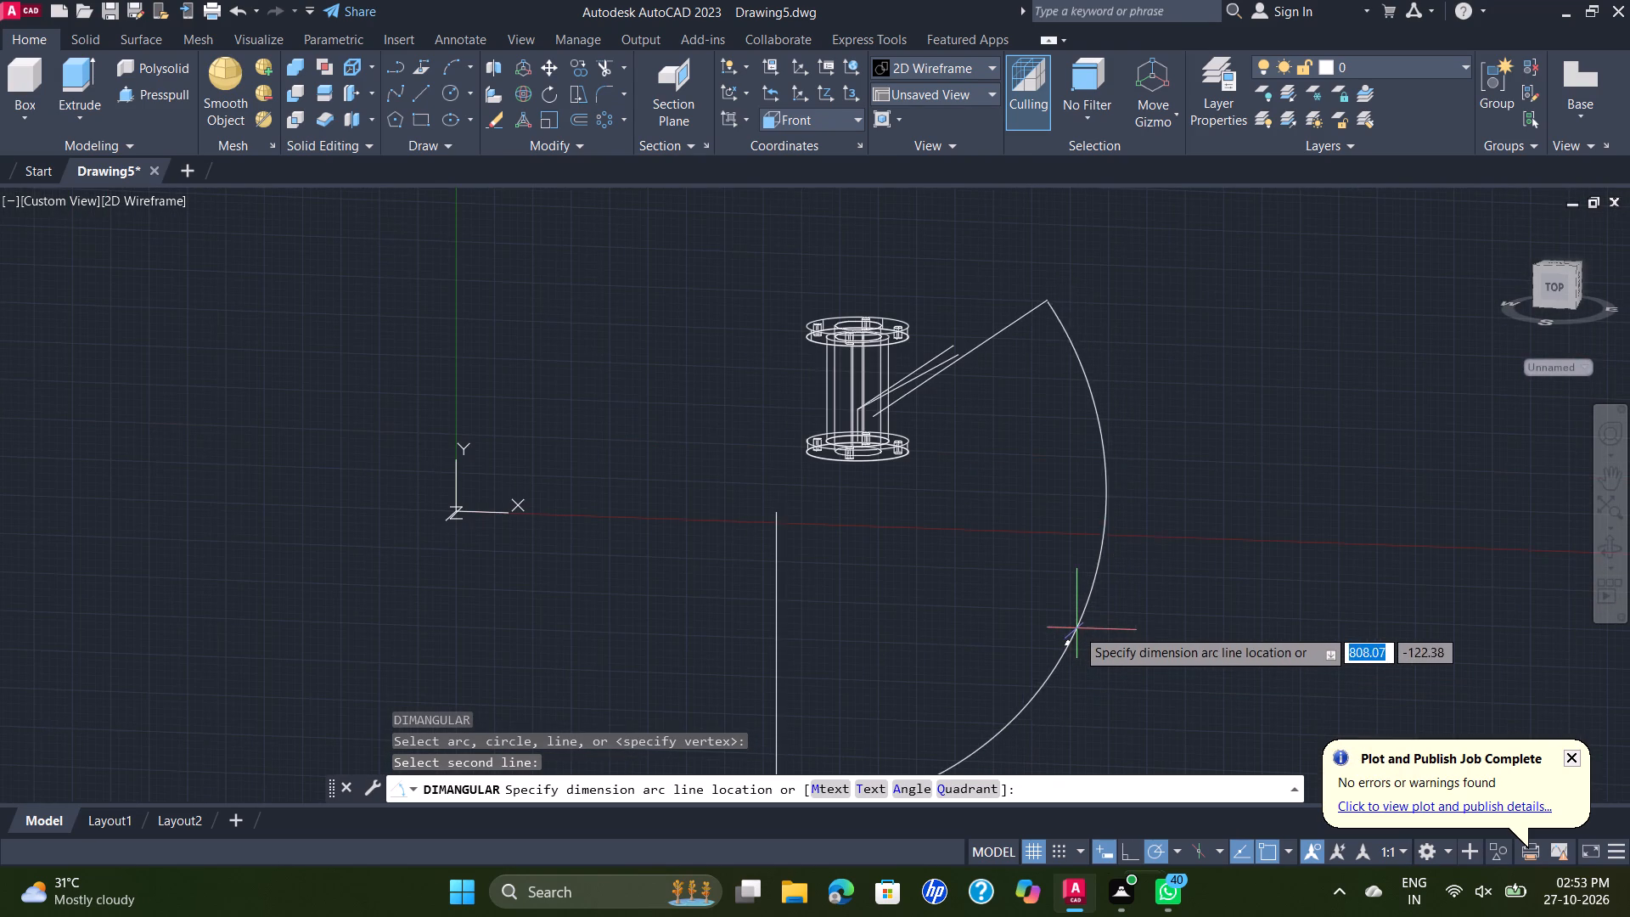
{"action": "key", "text": "Escape"}
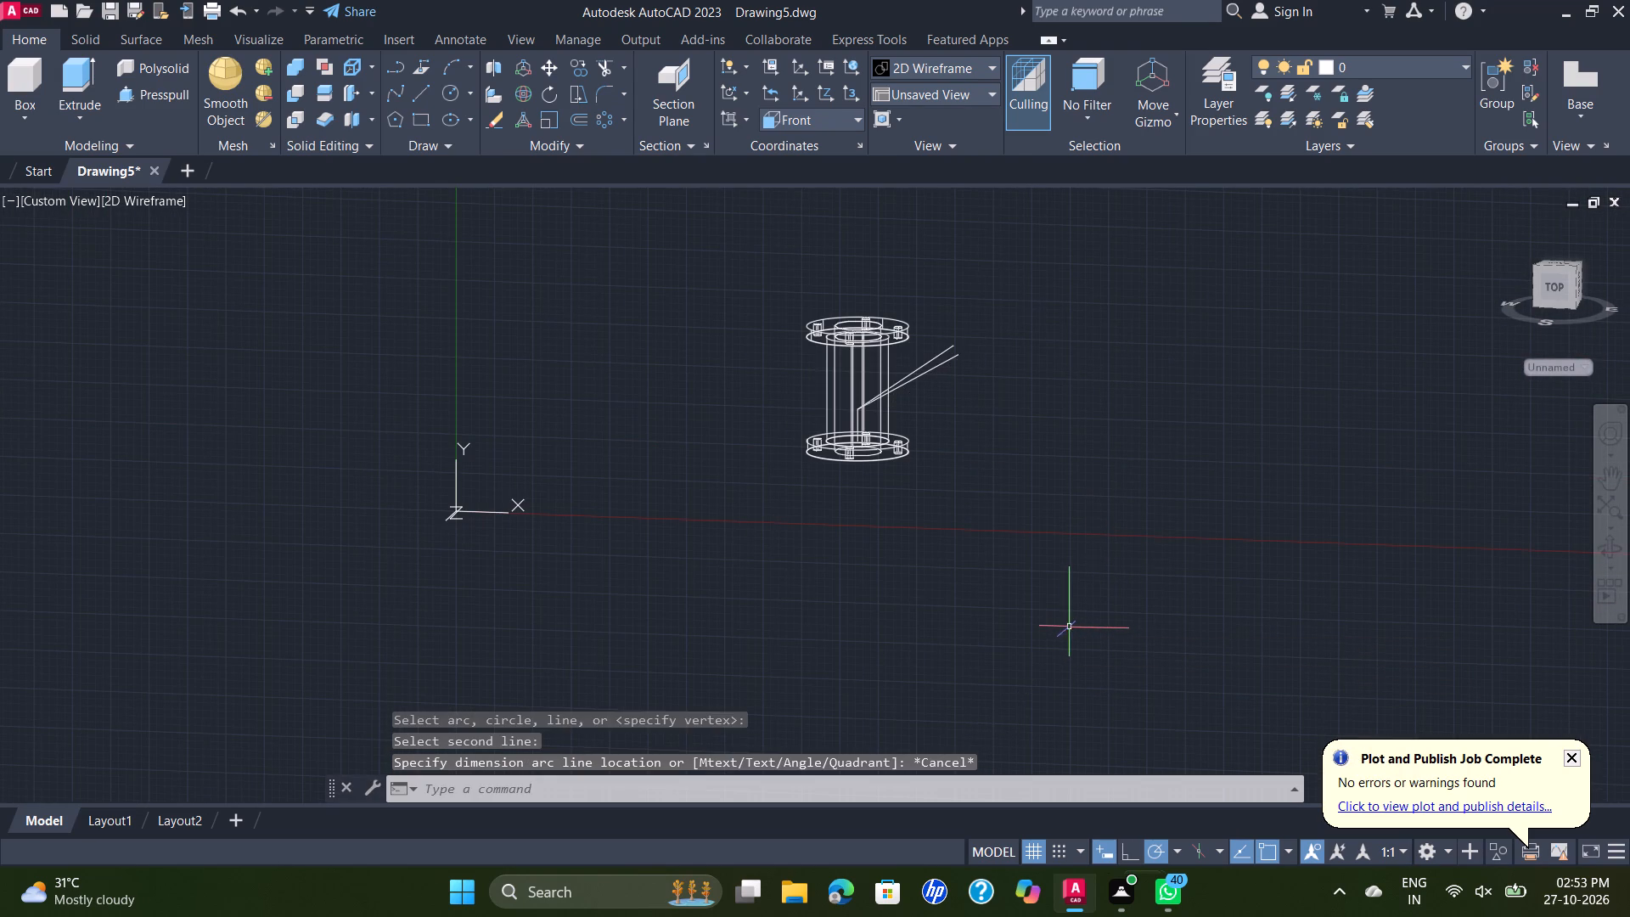
Delete the steeper of the two sloped lines starting at the vertical axis line's upper end.
{"action": "scroll", "coordinate": [970, 363], "scroll_direction": "up", "scroll_amount": 1}
{"action": "left_click", "coordinate": [934, 338]}
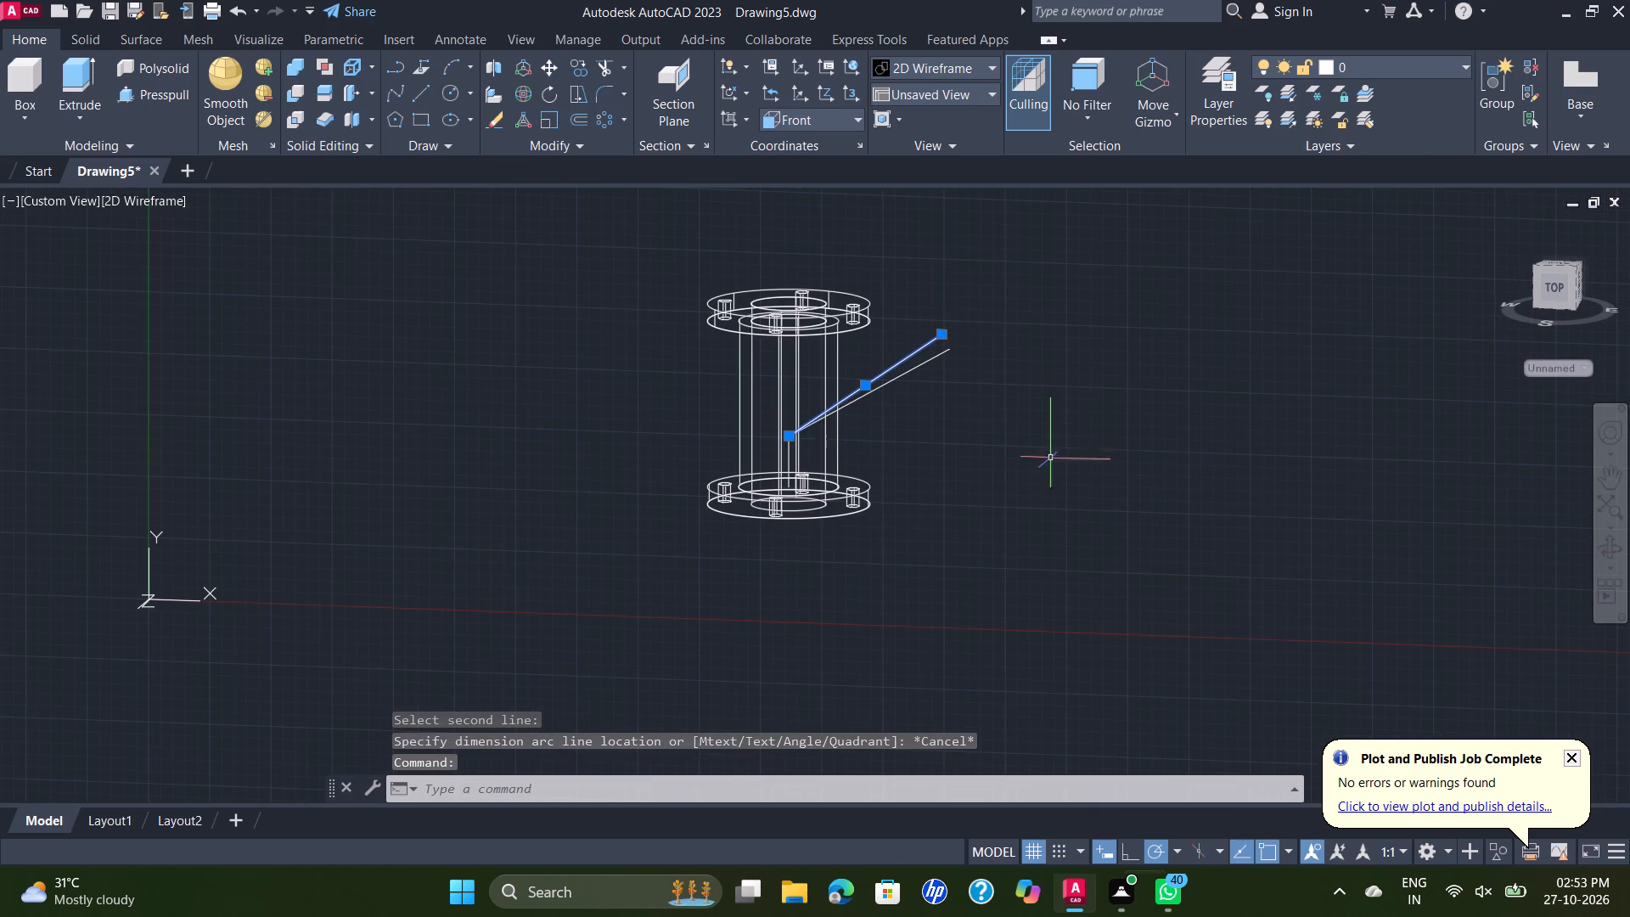
{"action": "key", "text": "Delete"}
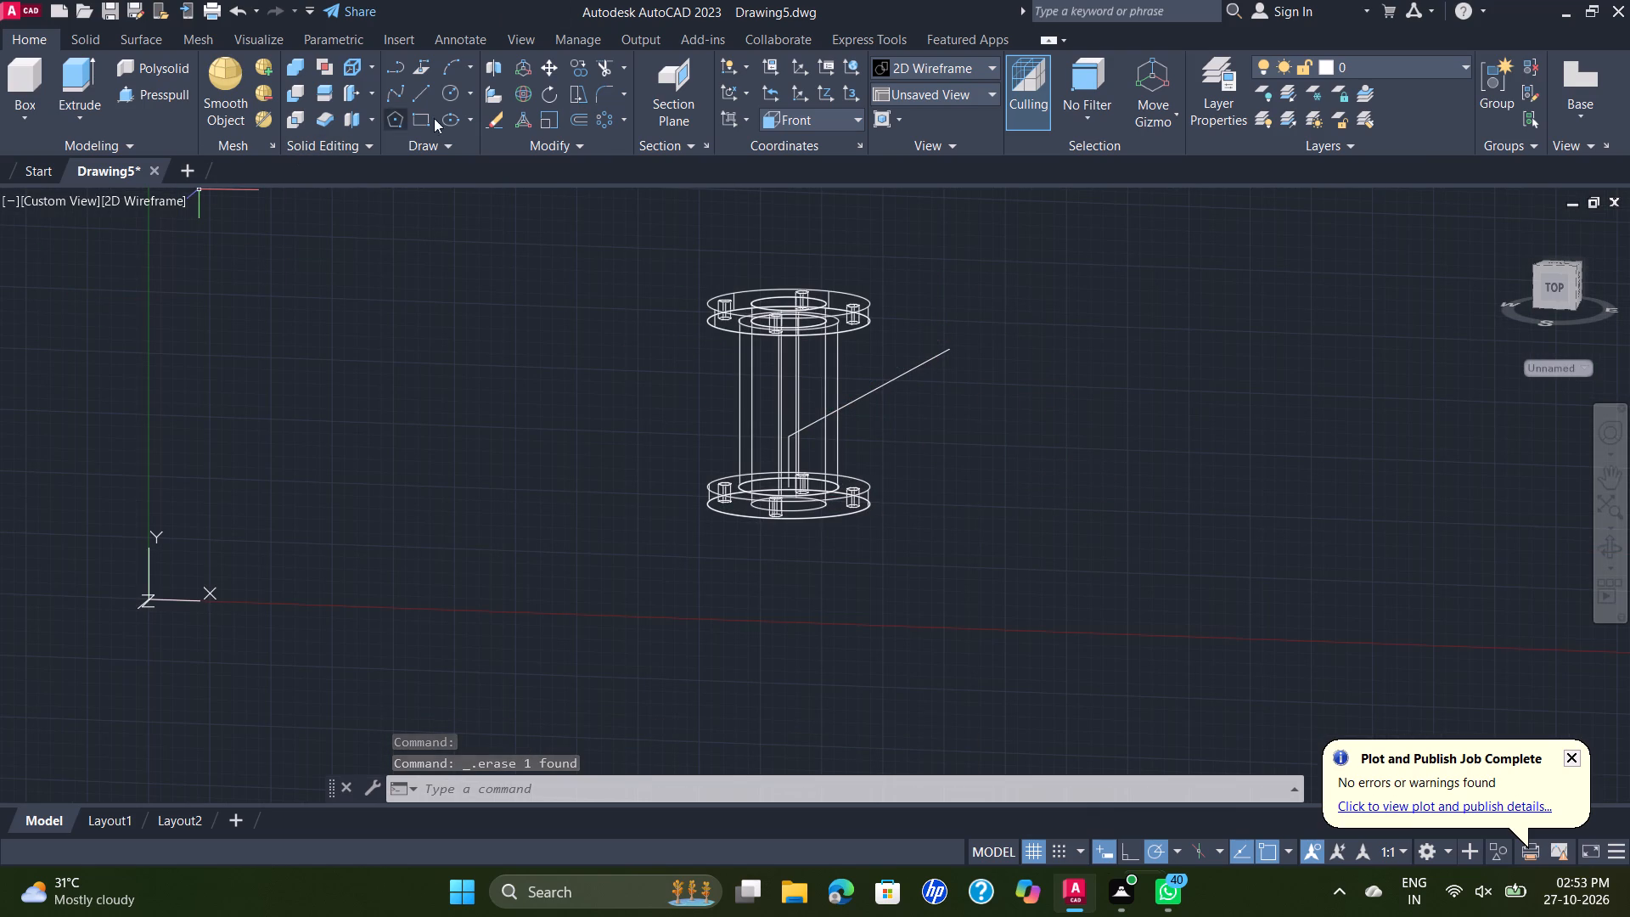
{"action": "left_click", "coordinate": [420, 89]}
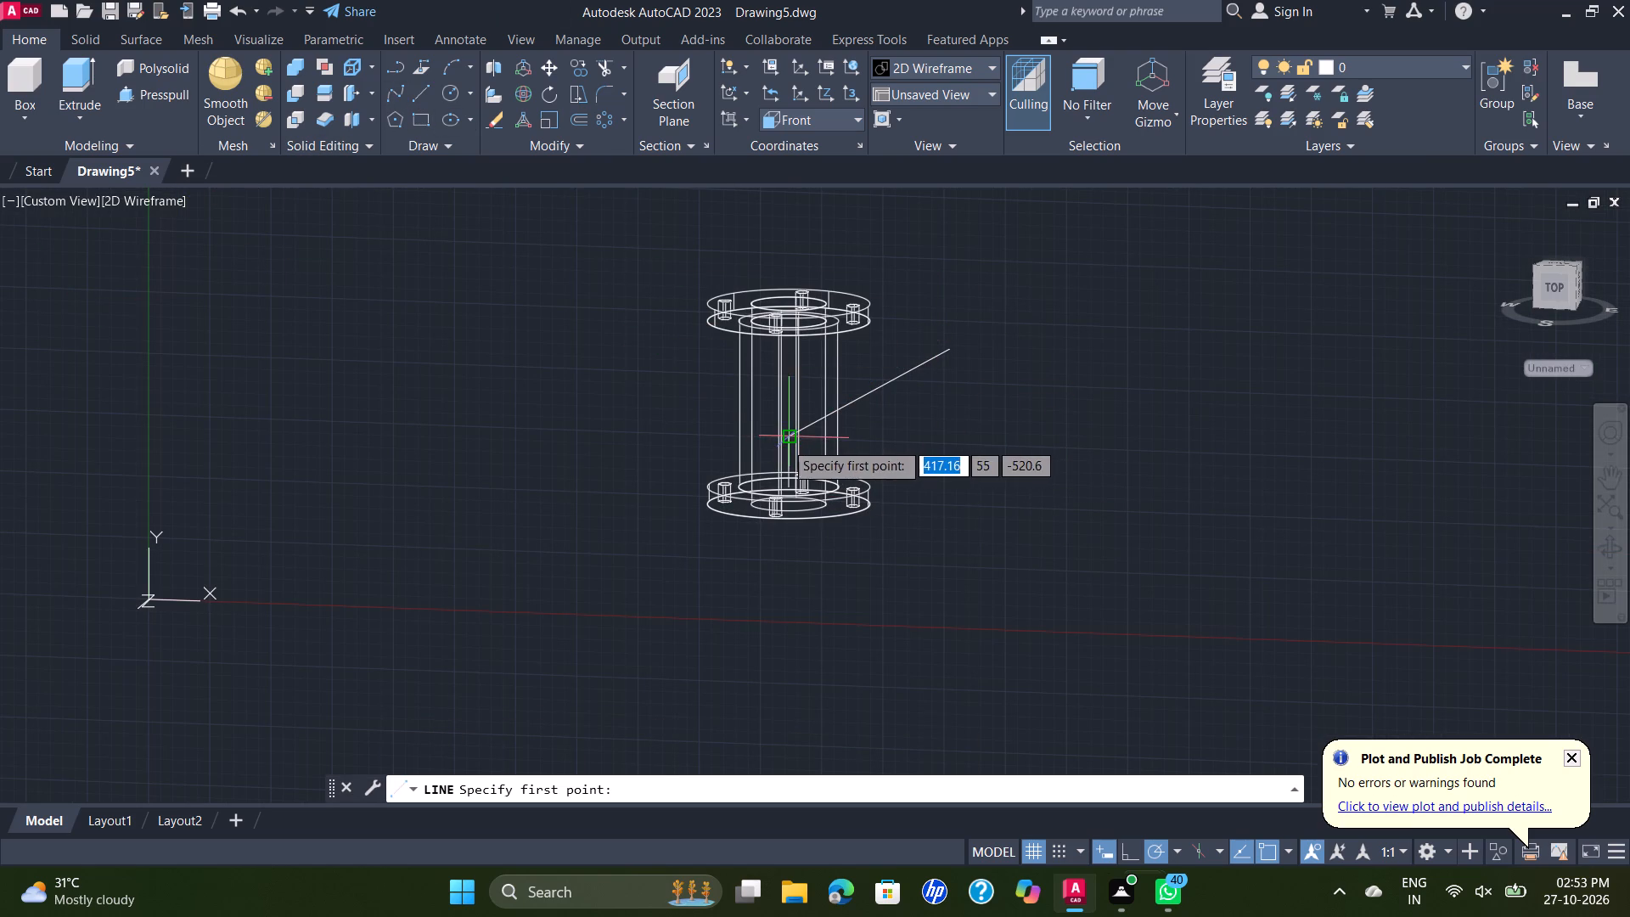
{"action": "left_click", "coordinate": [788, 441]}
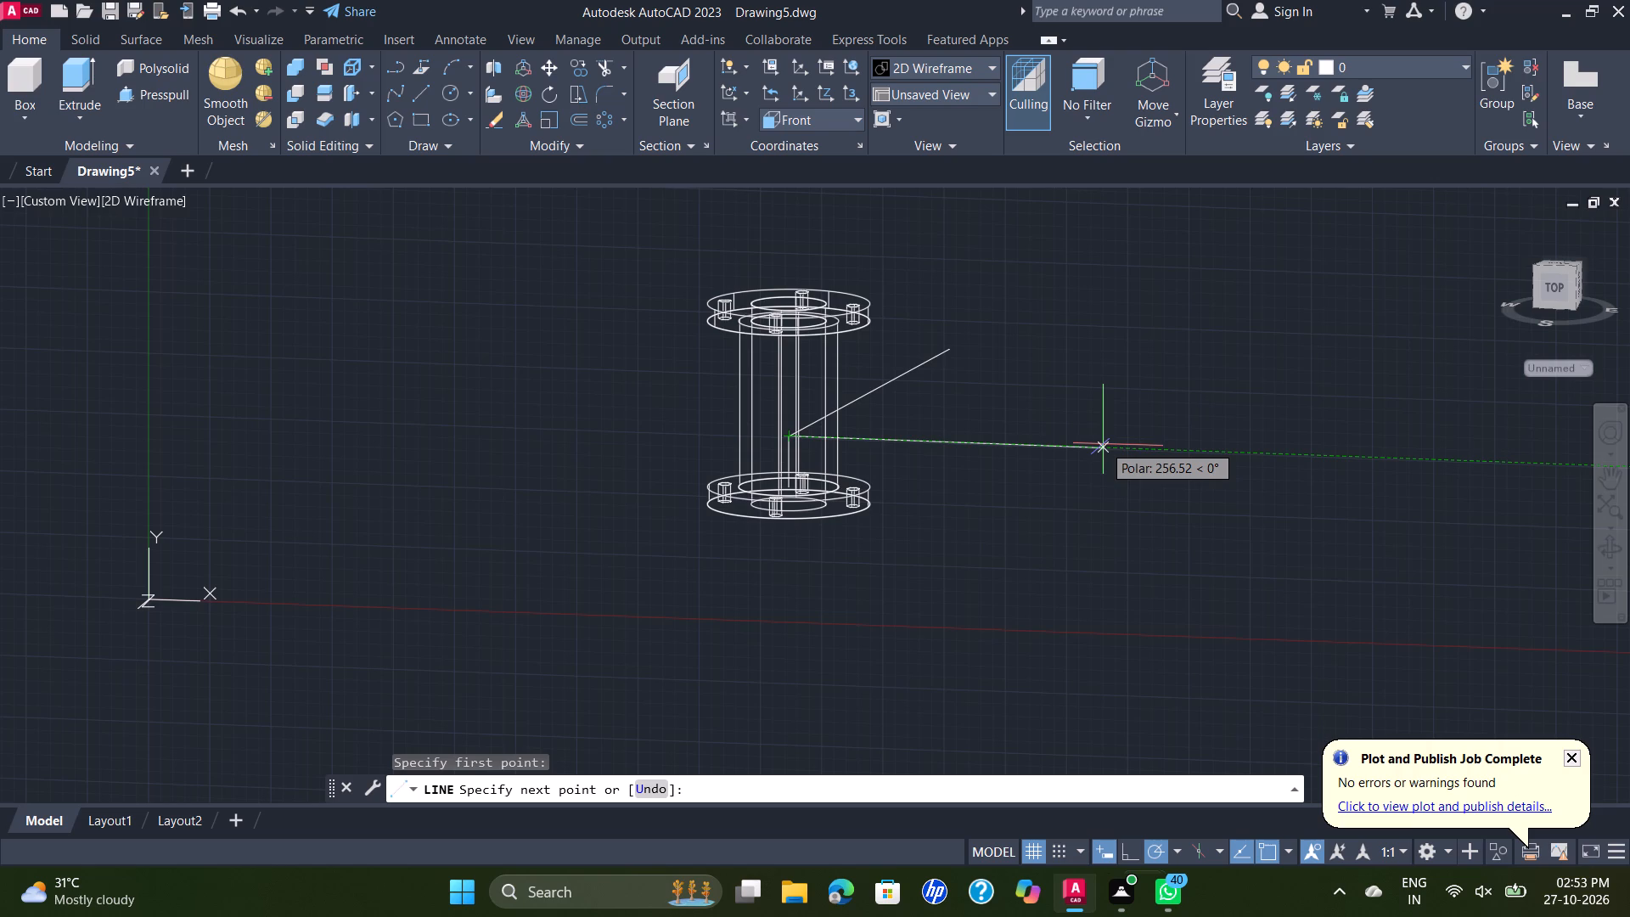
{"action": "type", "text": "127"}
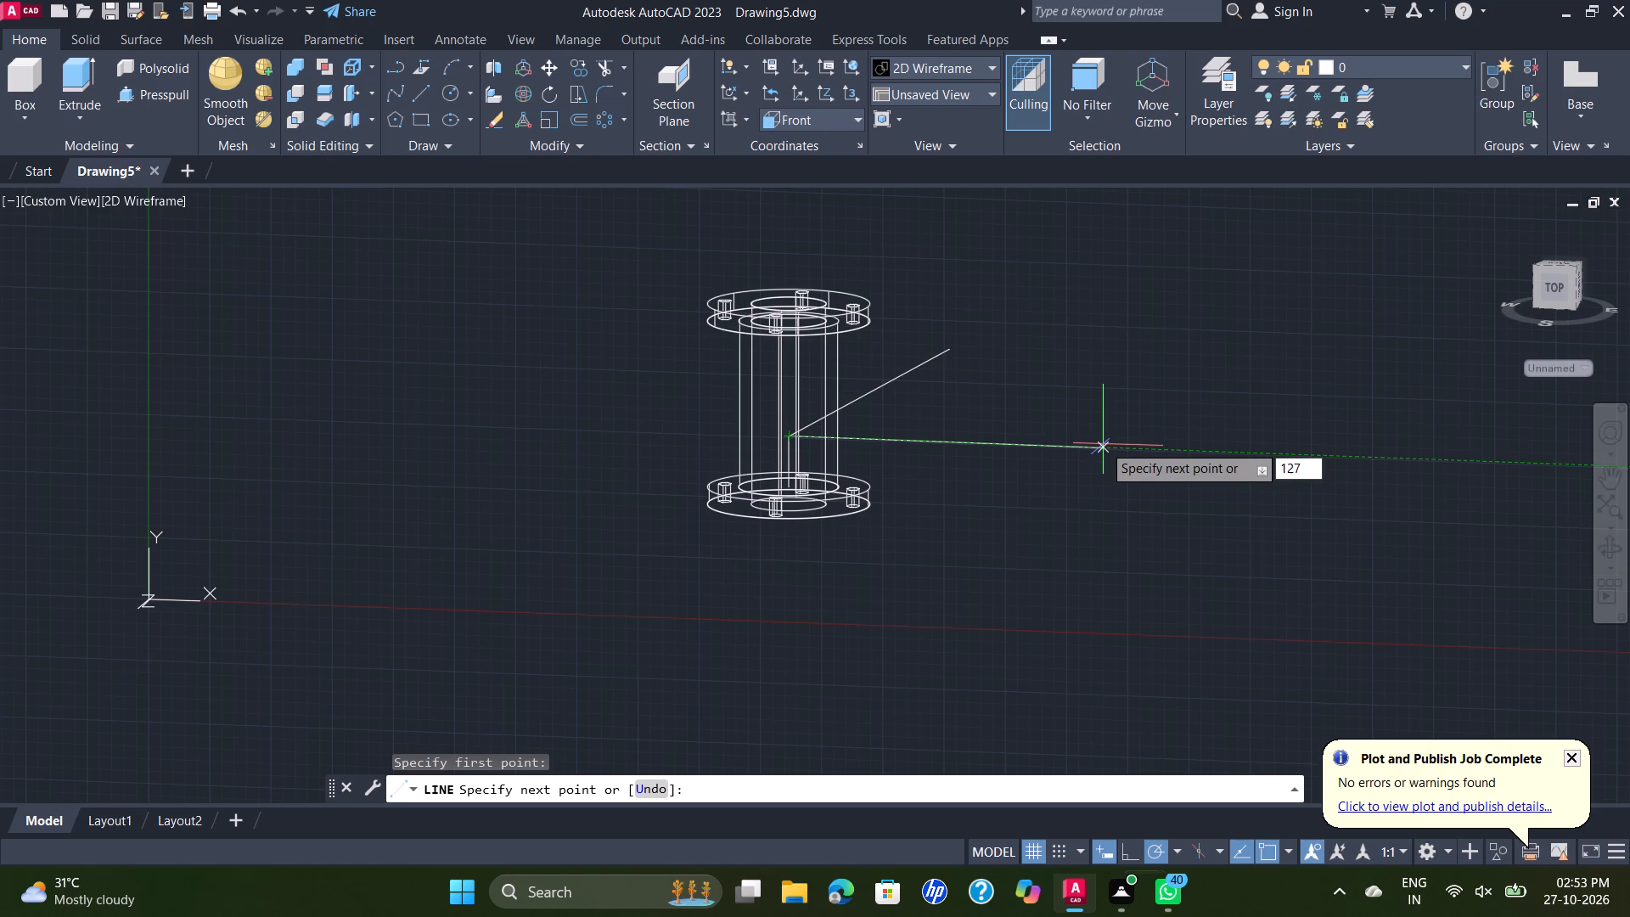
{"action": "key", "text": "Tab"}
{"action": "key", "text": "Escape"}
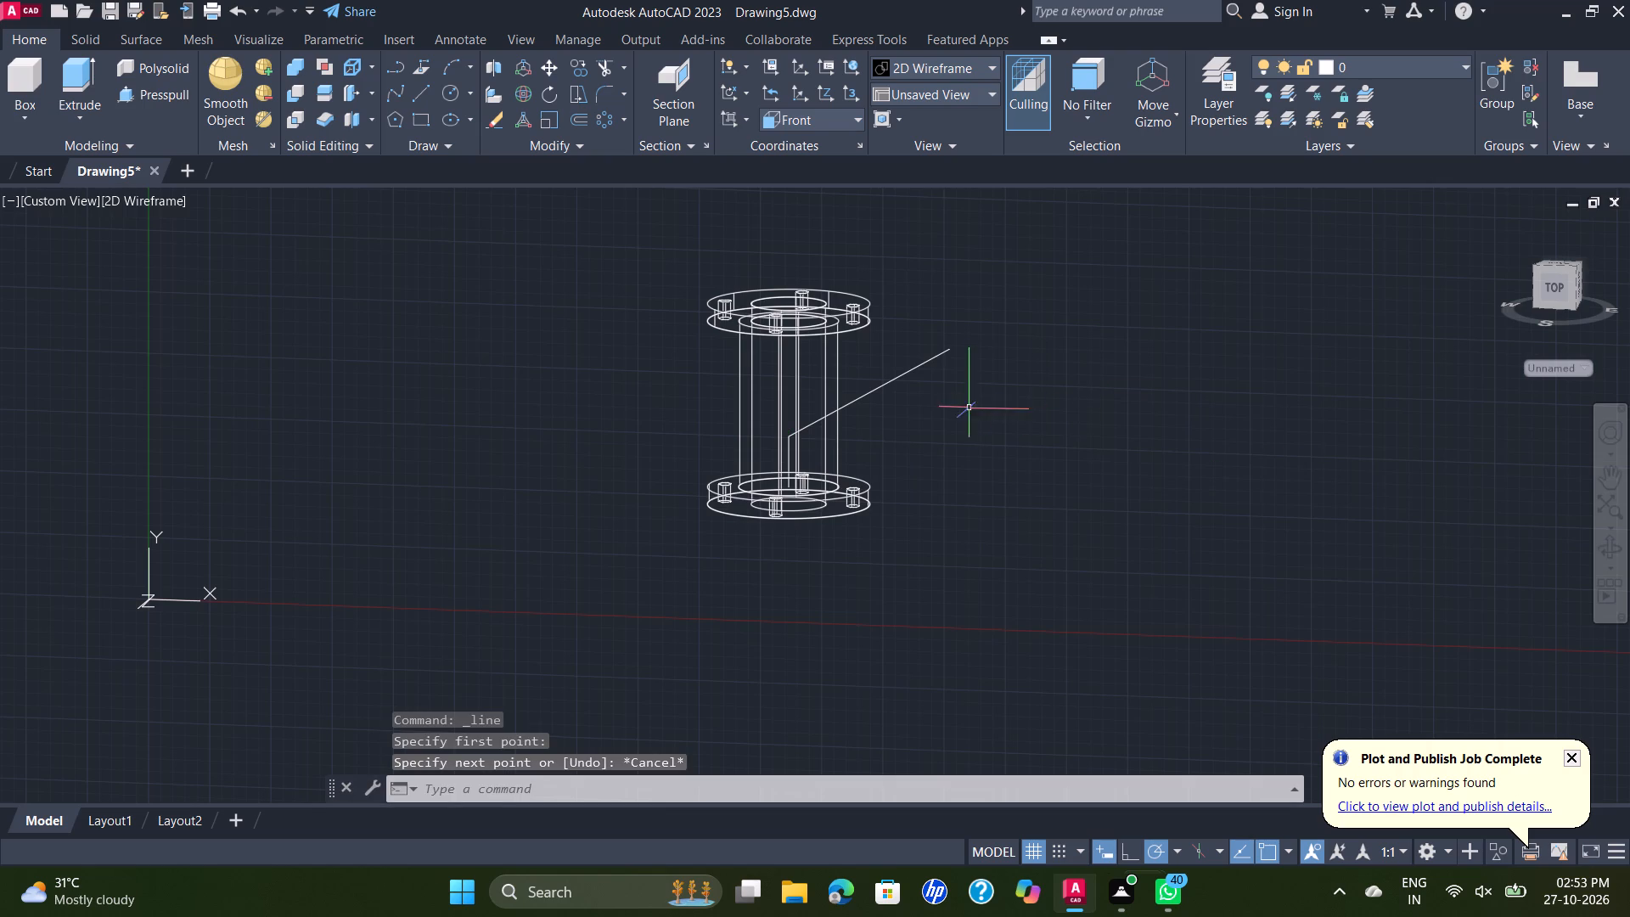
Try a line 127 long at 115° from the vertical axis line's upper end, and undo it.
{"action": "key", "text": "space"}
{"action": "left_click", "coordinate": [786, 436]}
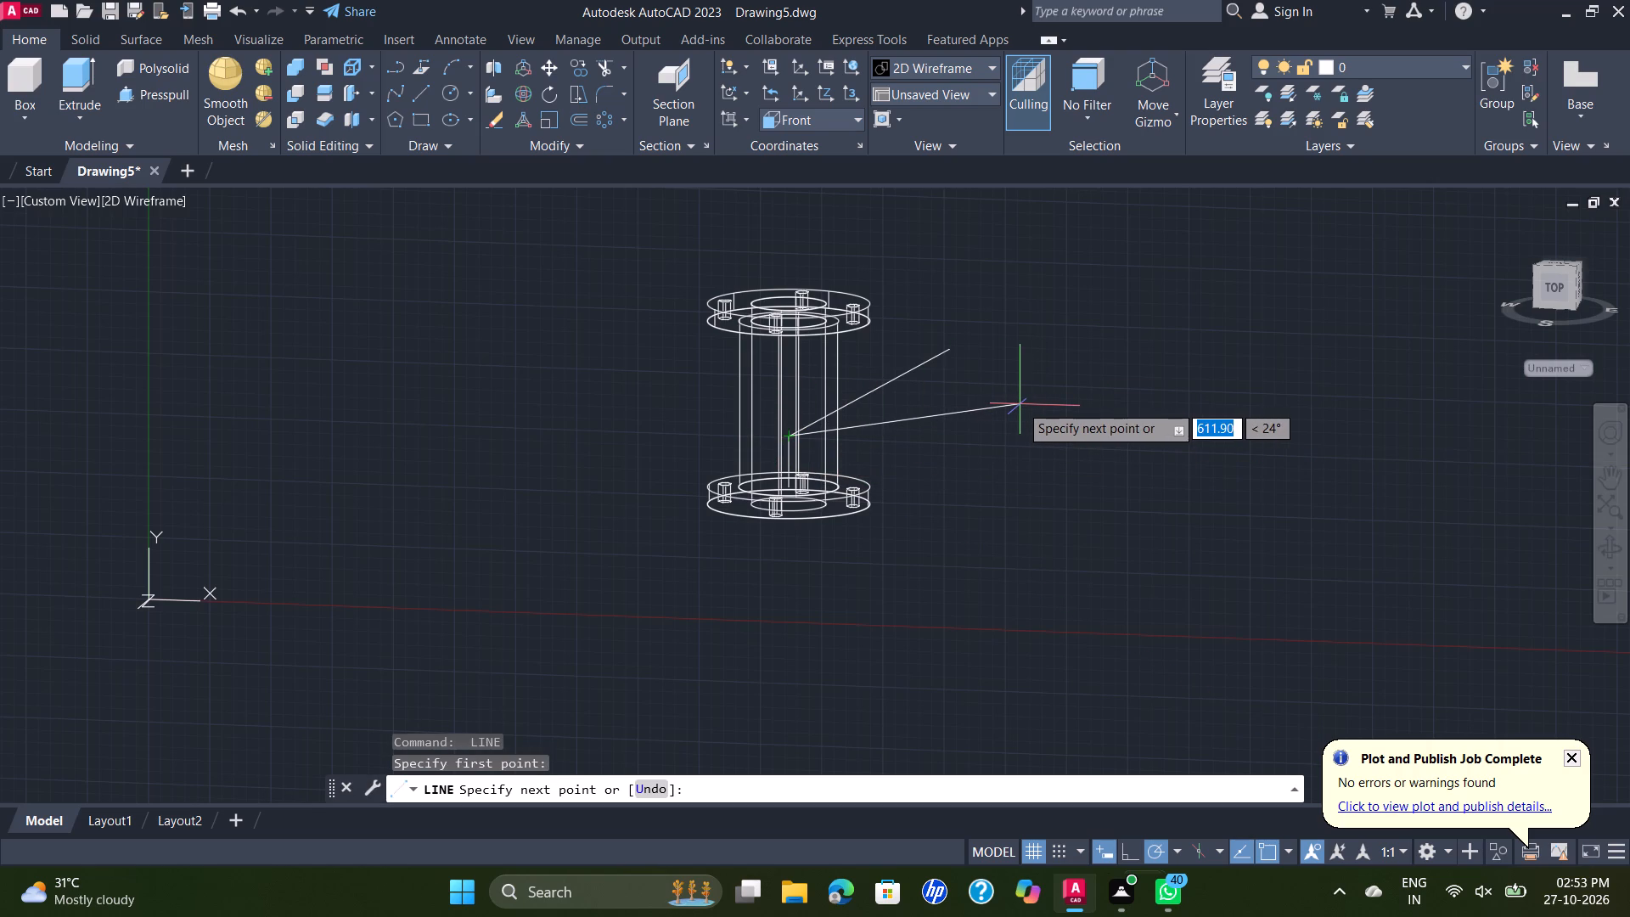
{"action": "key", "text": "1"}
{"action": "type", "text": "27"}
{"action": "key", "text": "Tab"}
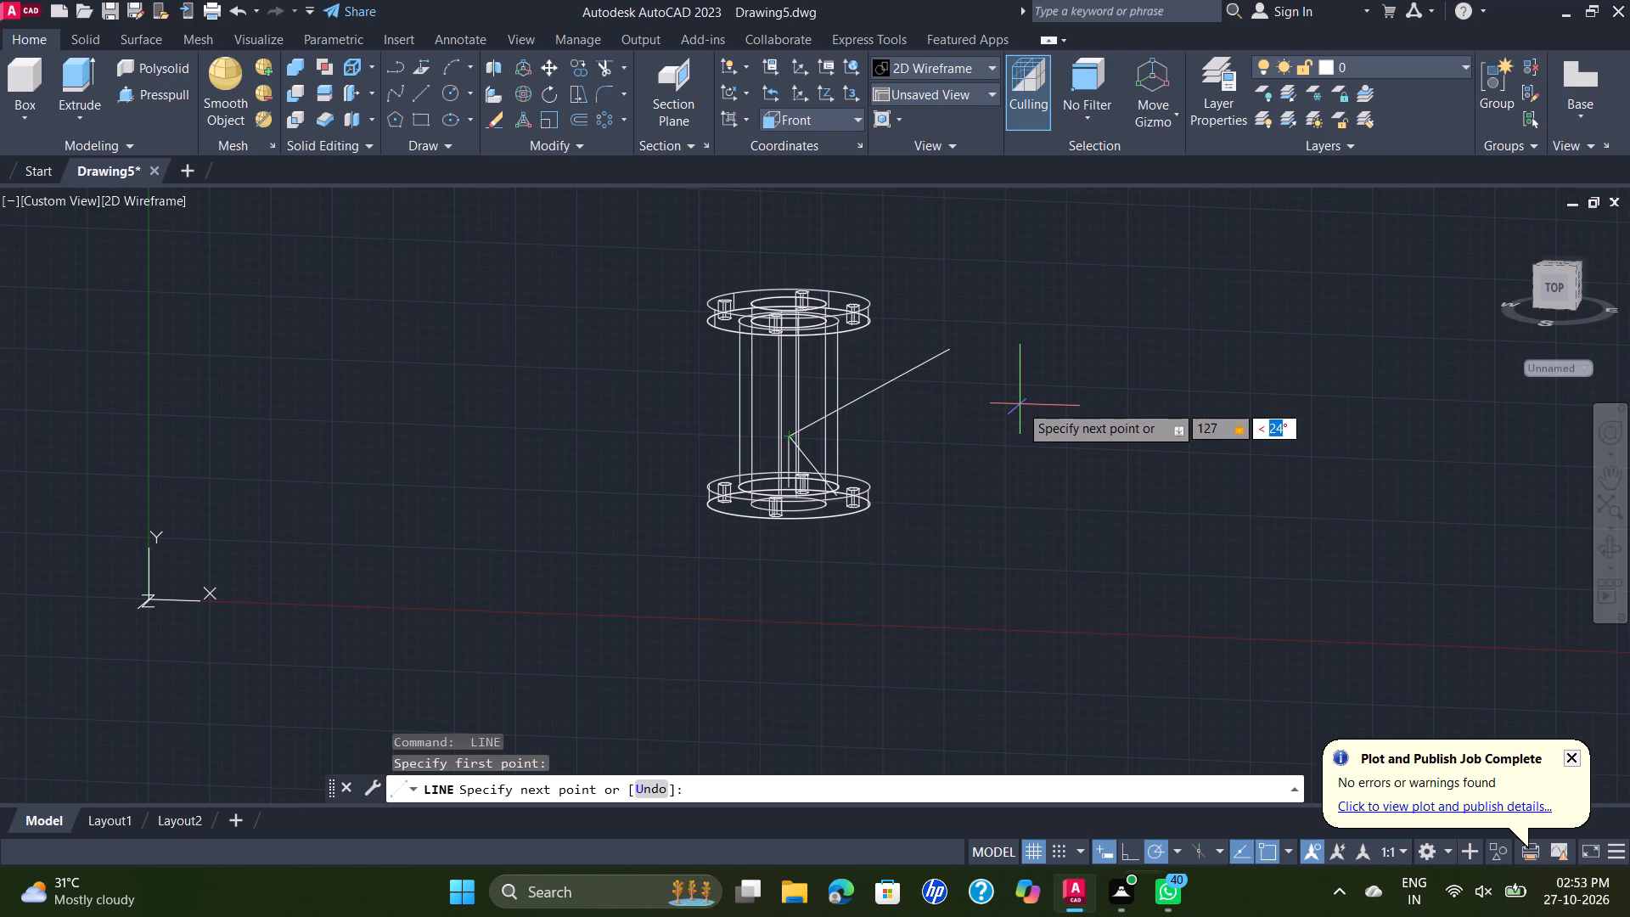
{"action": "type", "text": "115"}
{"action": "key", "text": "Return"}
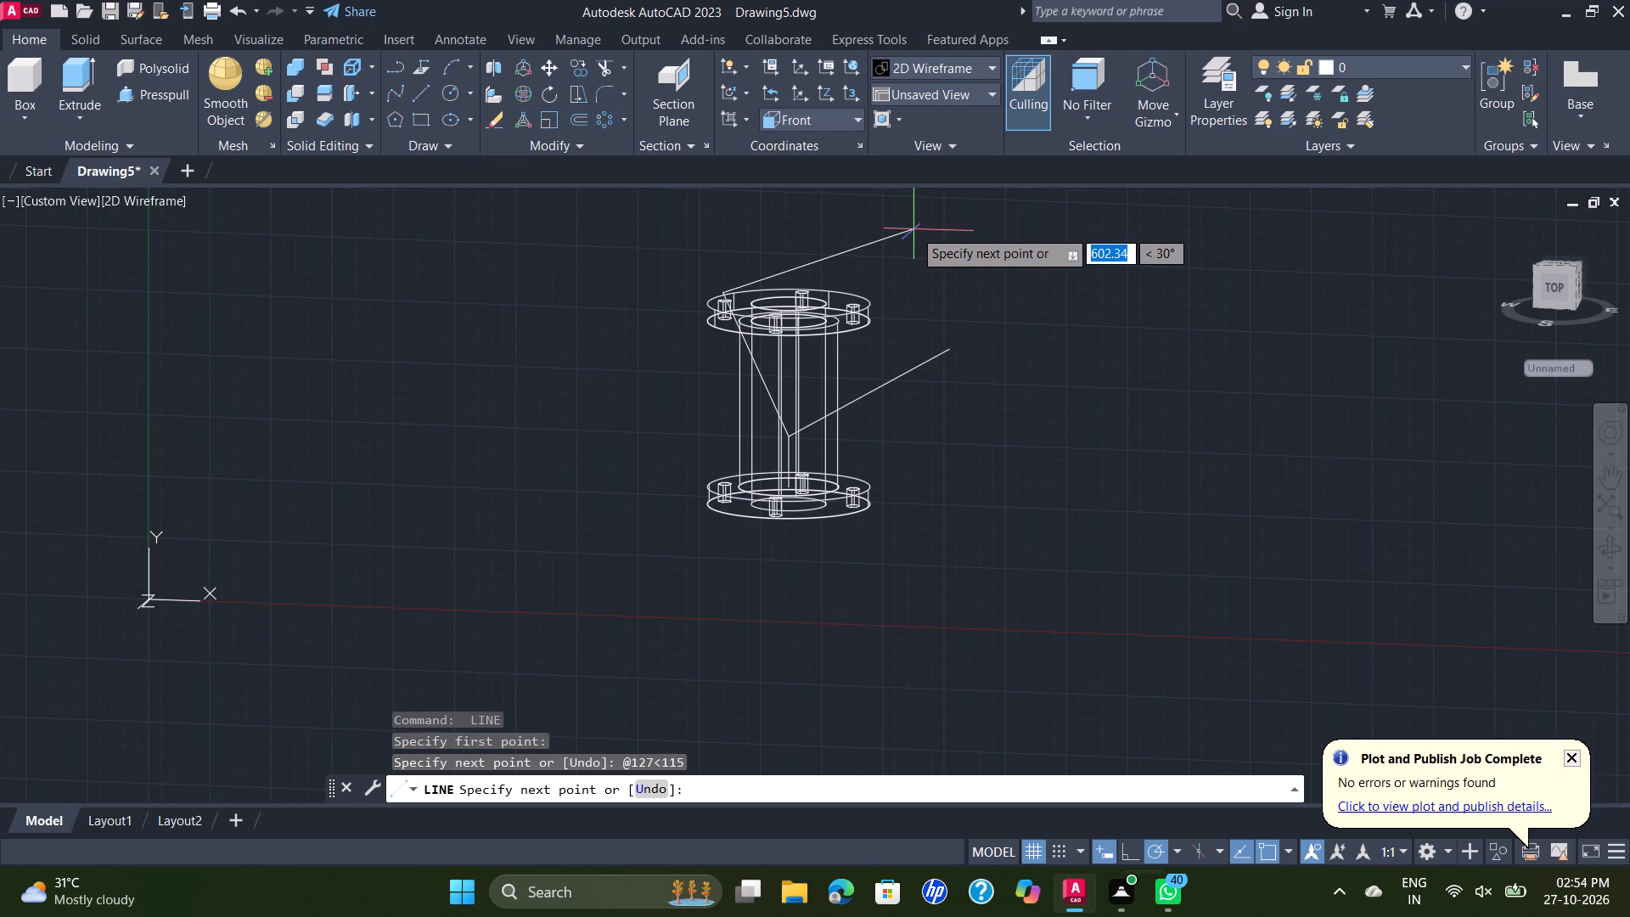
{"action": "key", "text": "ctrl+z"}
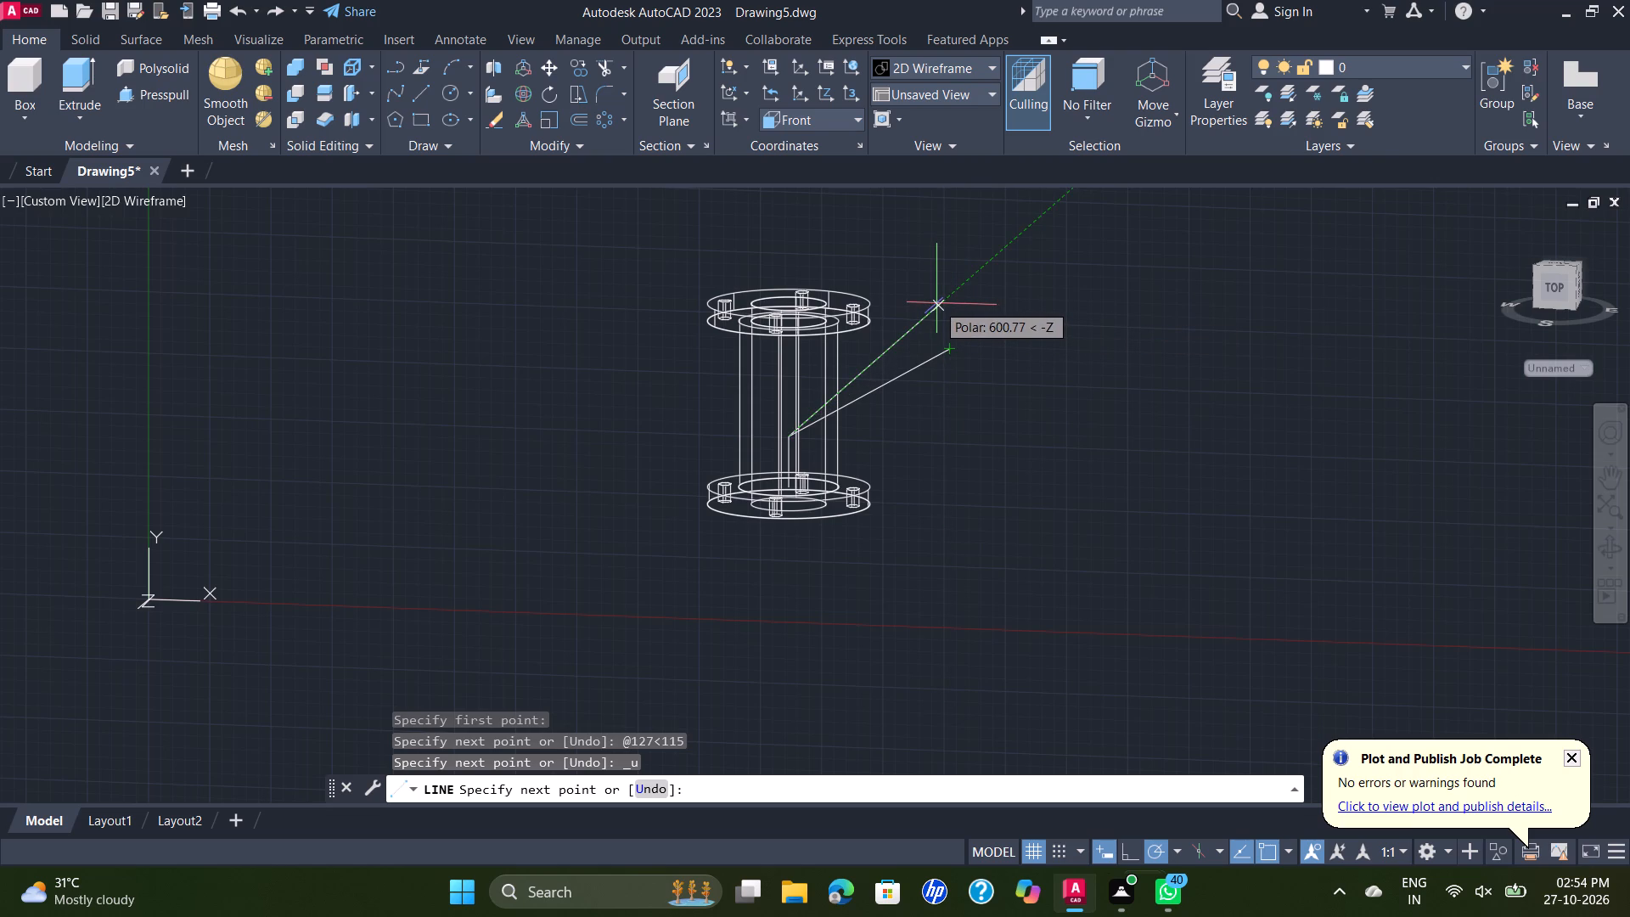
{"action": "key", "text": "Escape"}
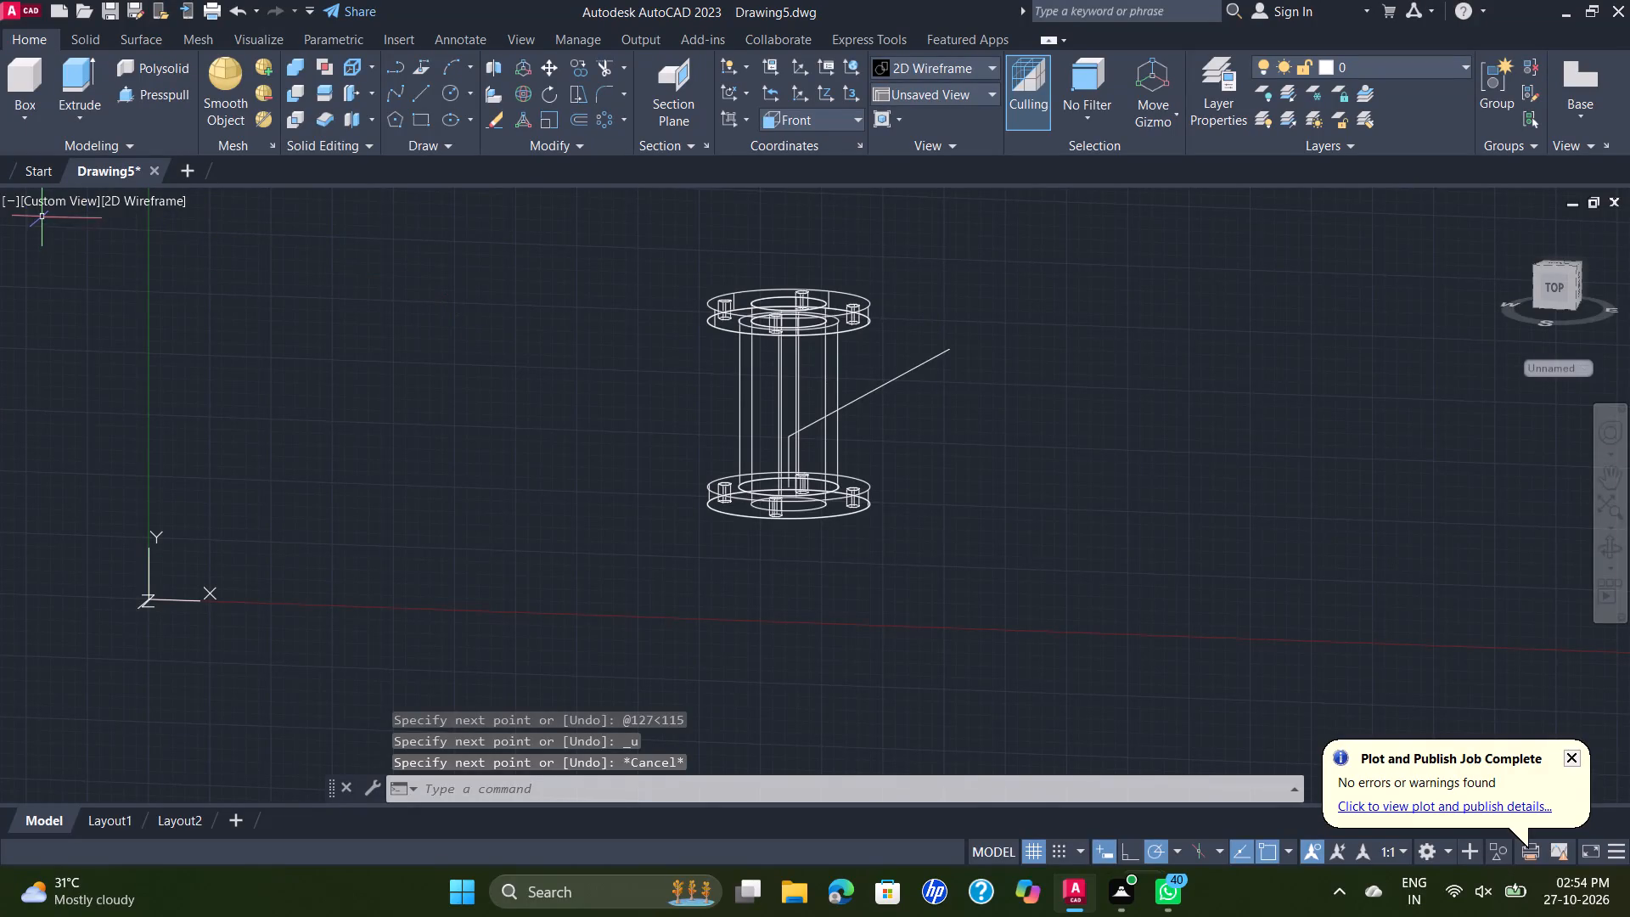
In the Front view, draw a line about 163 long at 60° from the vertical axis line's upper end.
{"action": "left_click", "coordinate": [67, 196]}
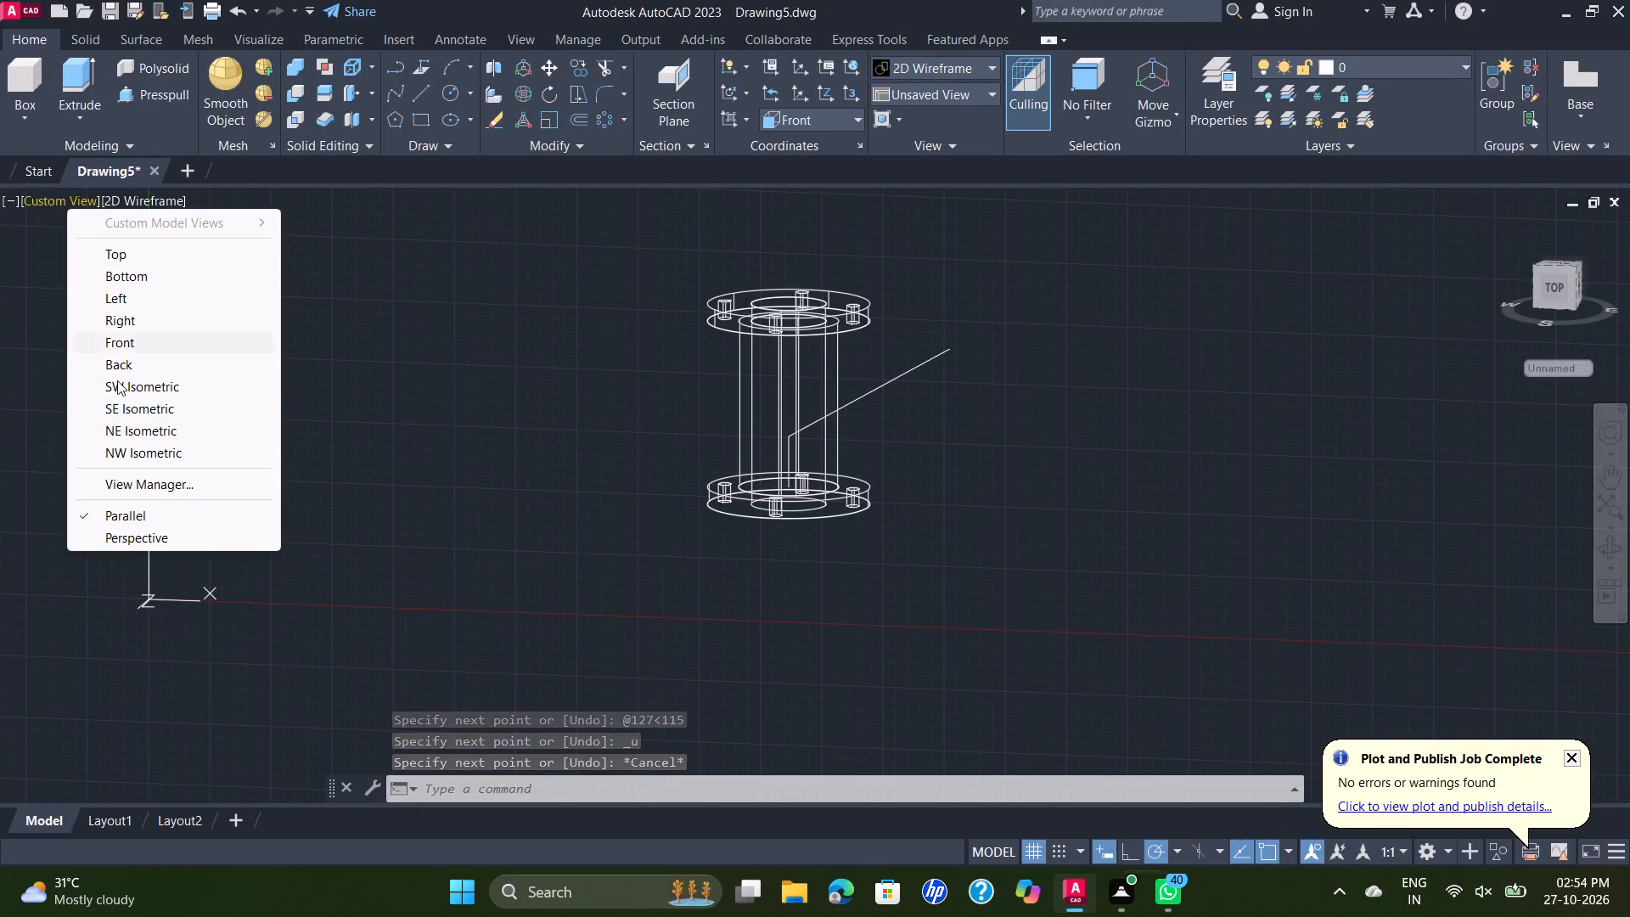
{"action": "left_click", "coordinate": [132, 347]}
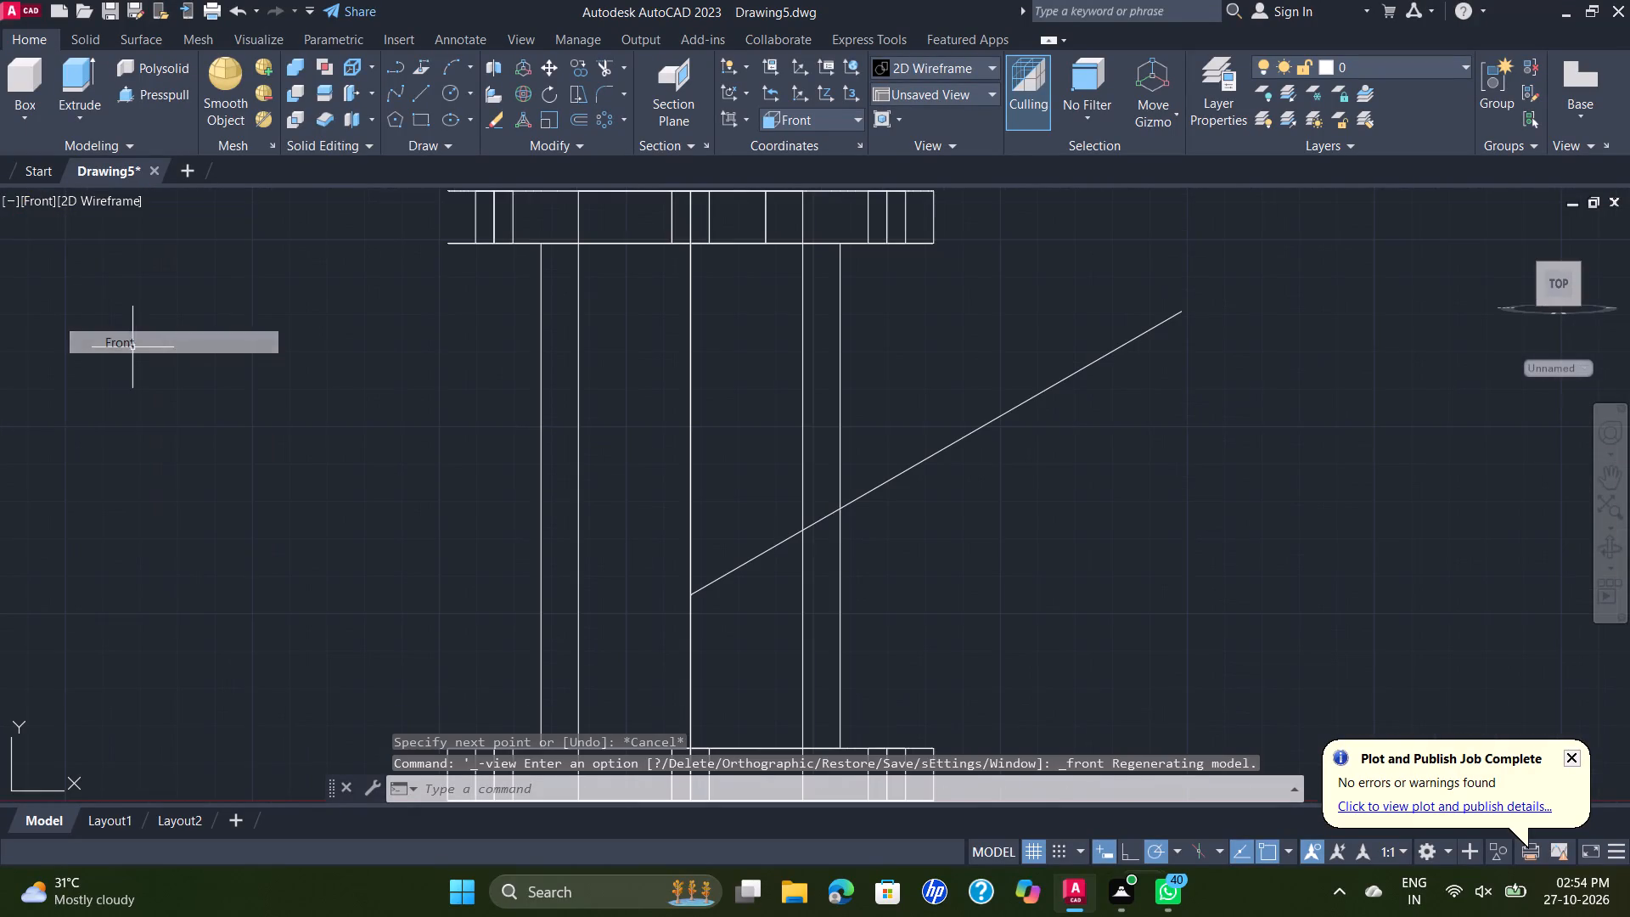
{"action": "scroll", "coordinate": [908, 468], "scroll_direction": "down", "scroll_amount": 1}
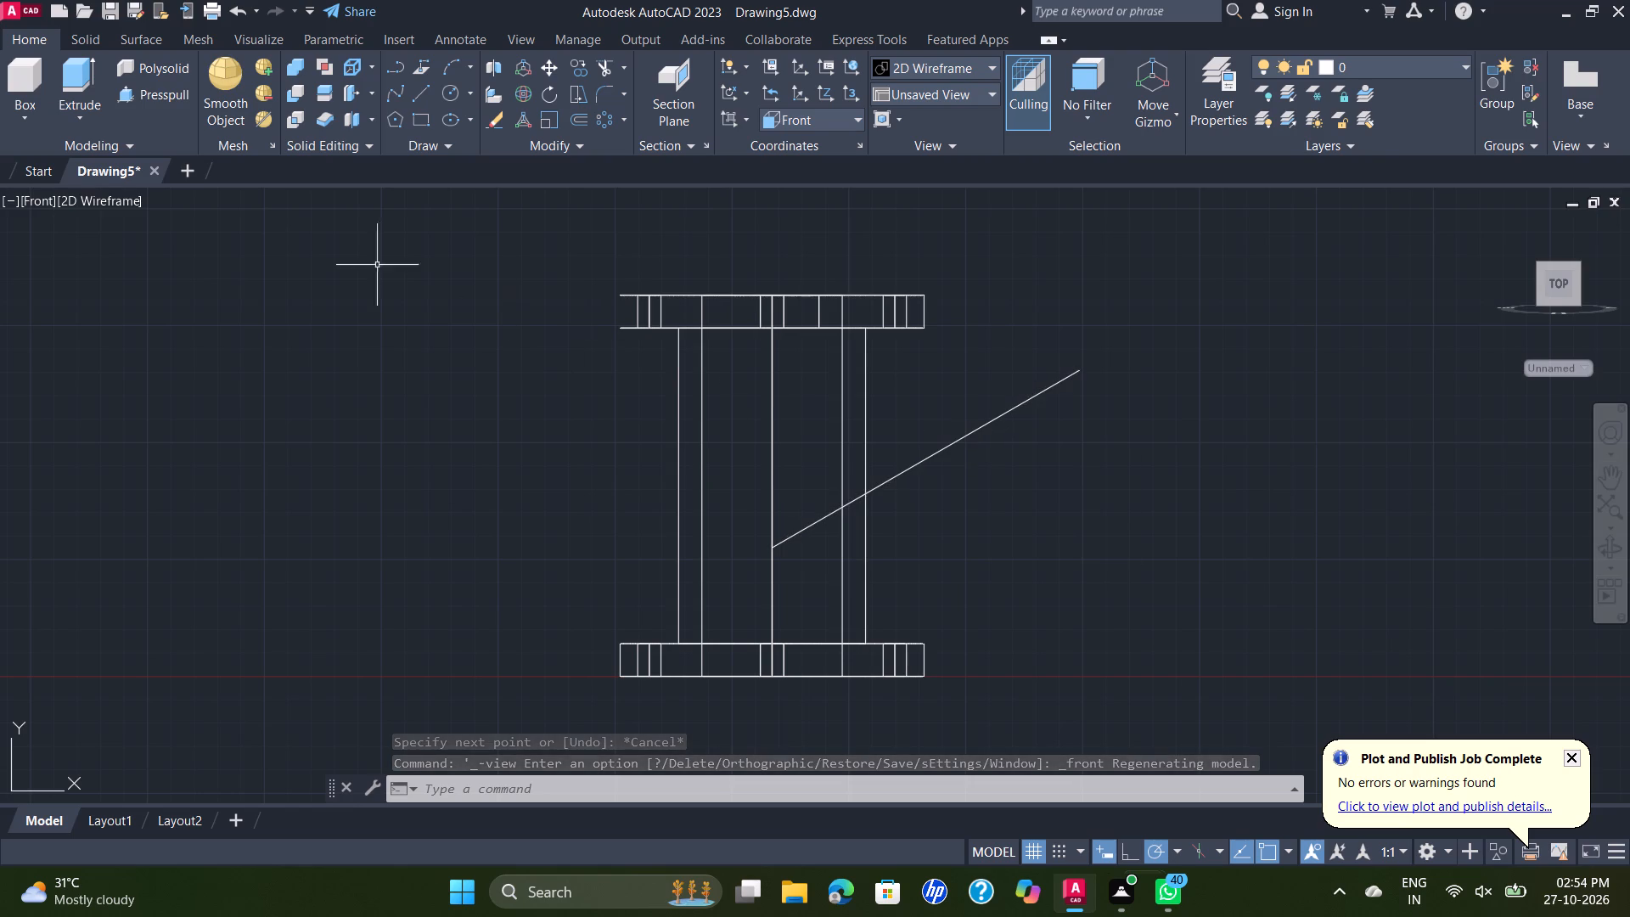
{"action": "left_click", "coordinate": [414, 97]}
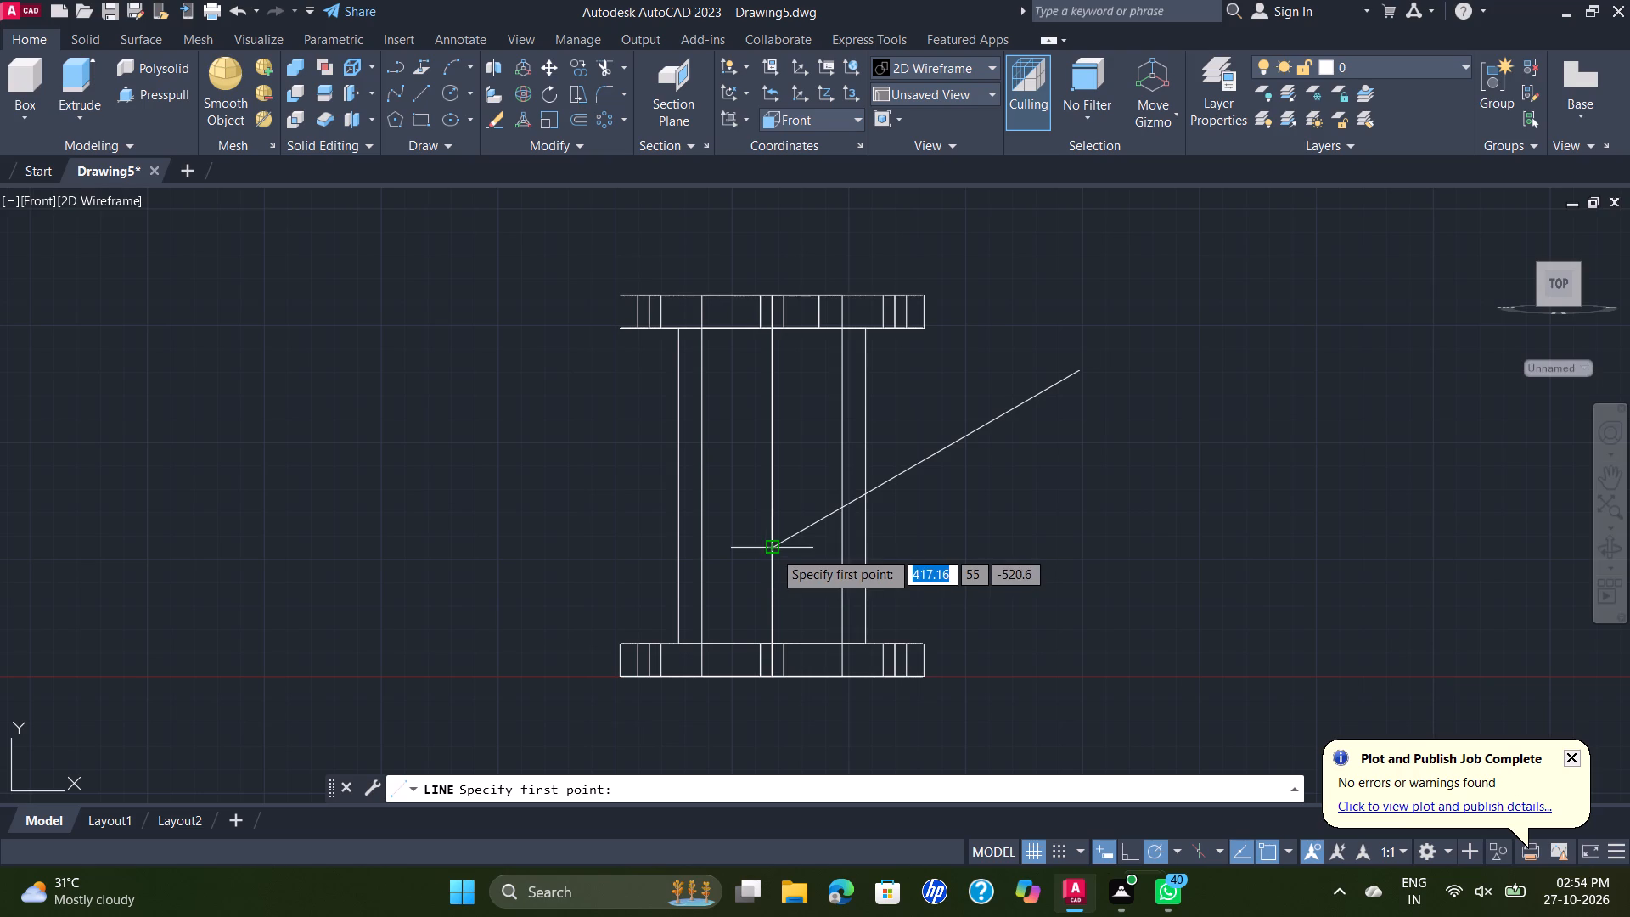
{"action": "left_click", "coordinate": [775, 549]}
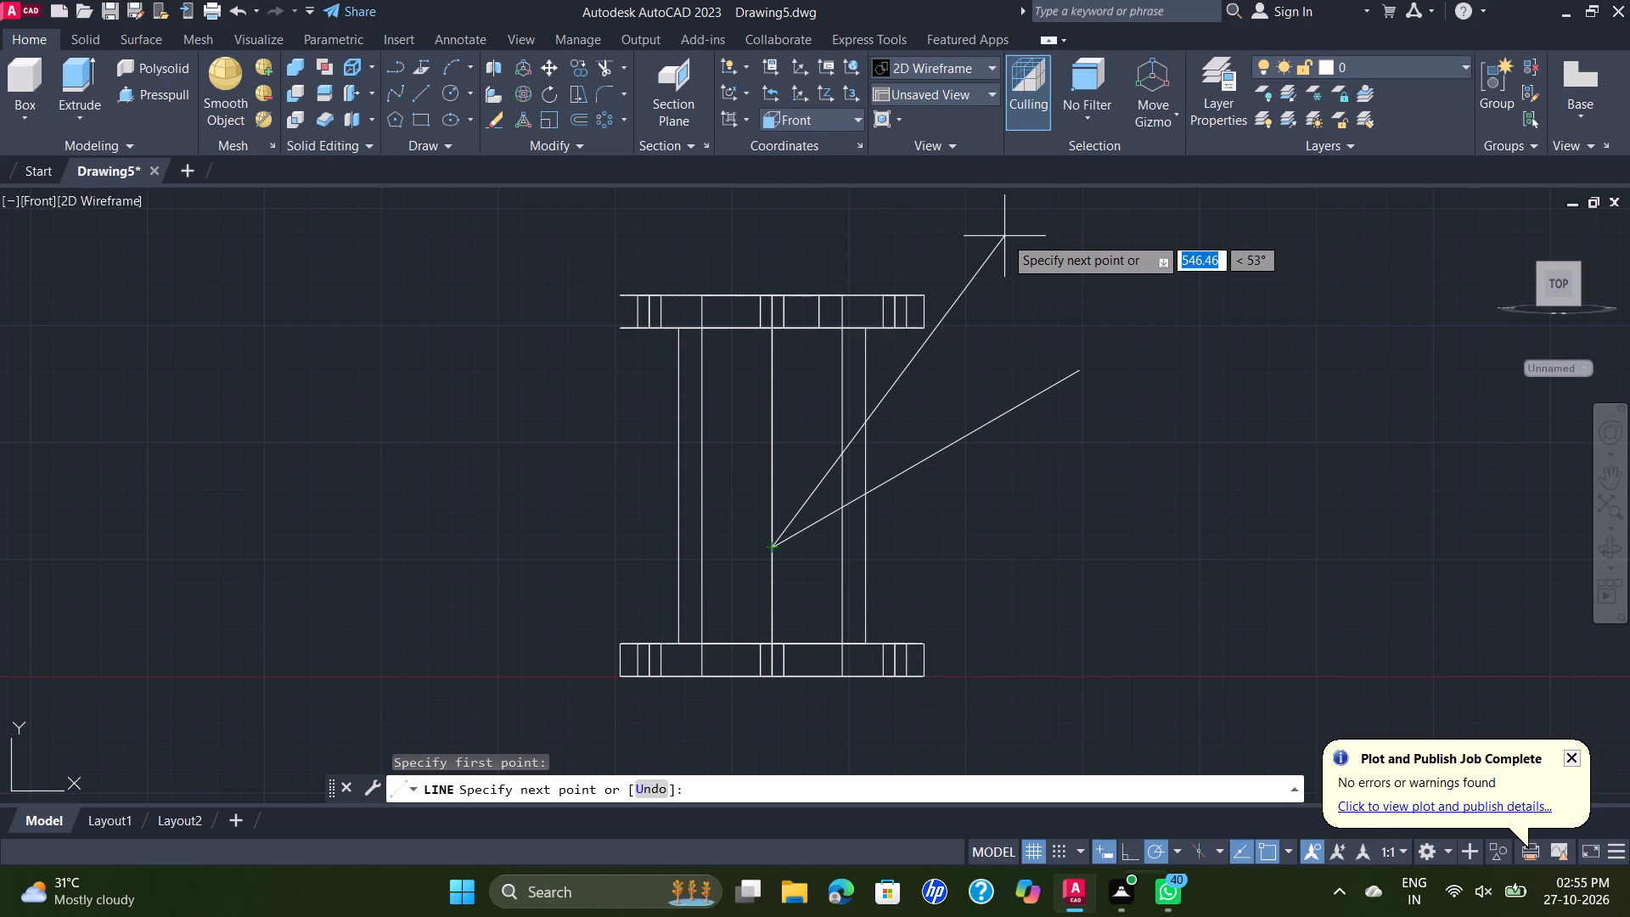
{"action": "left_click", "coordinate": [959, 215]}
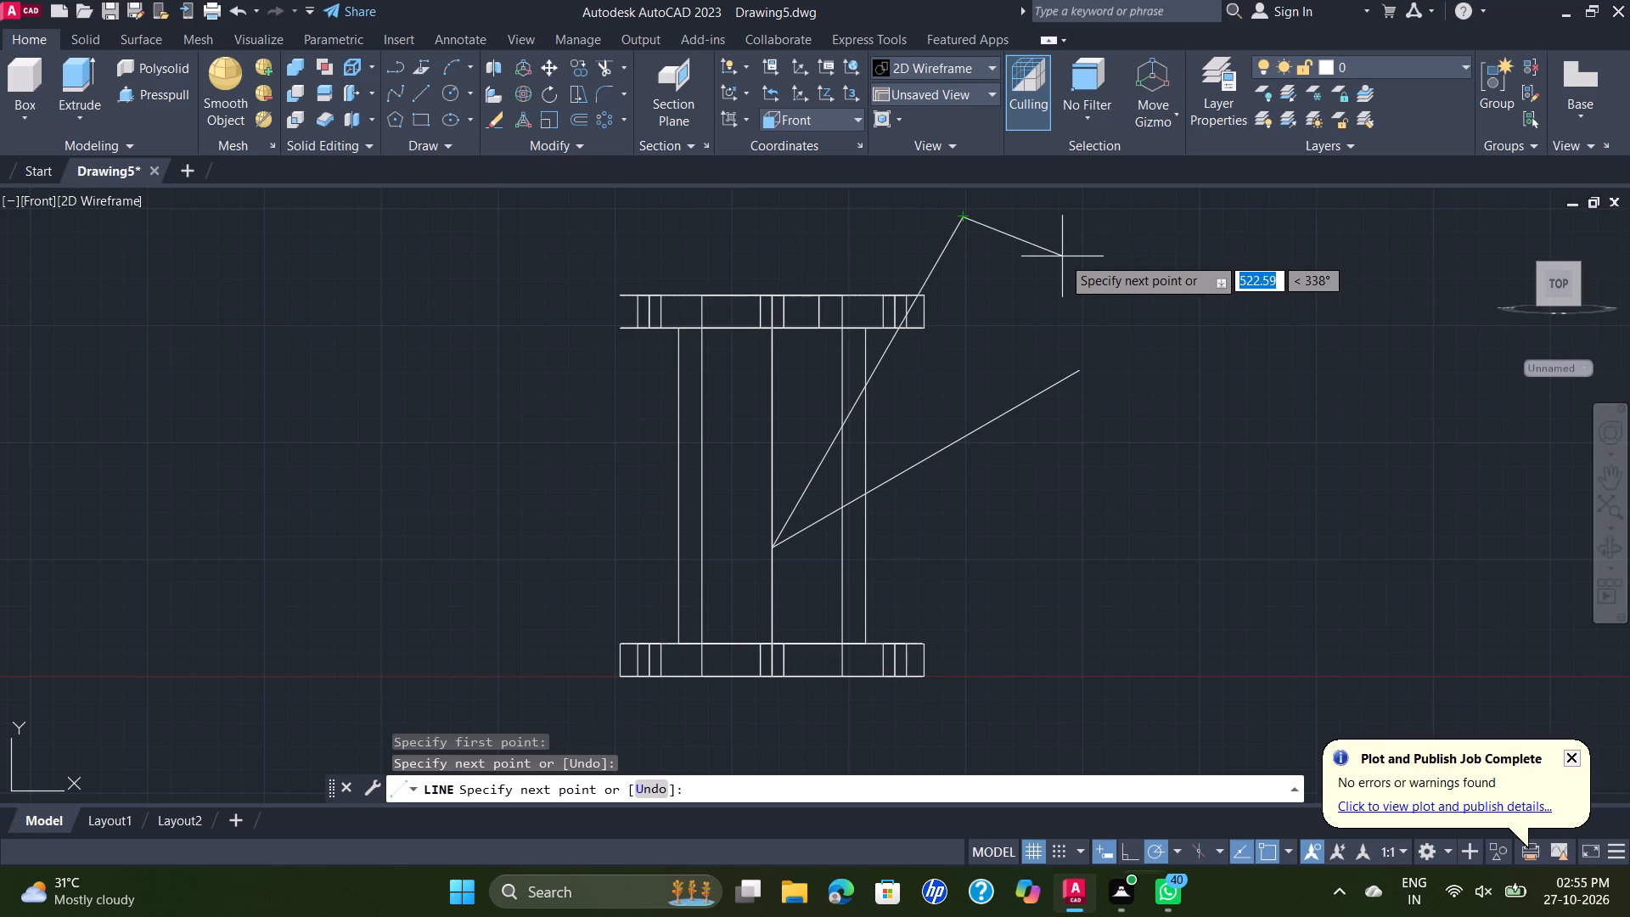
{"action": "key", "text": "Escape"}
Check the angle between the steeper 60° line and the vertical axis line with an unplaced angular dimension.
{"action": "key", "text": "d"}
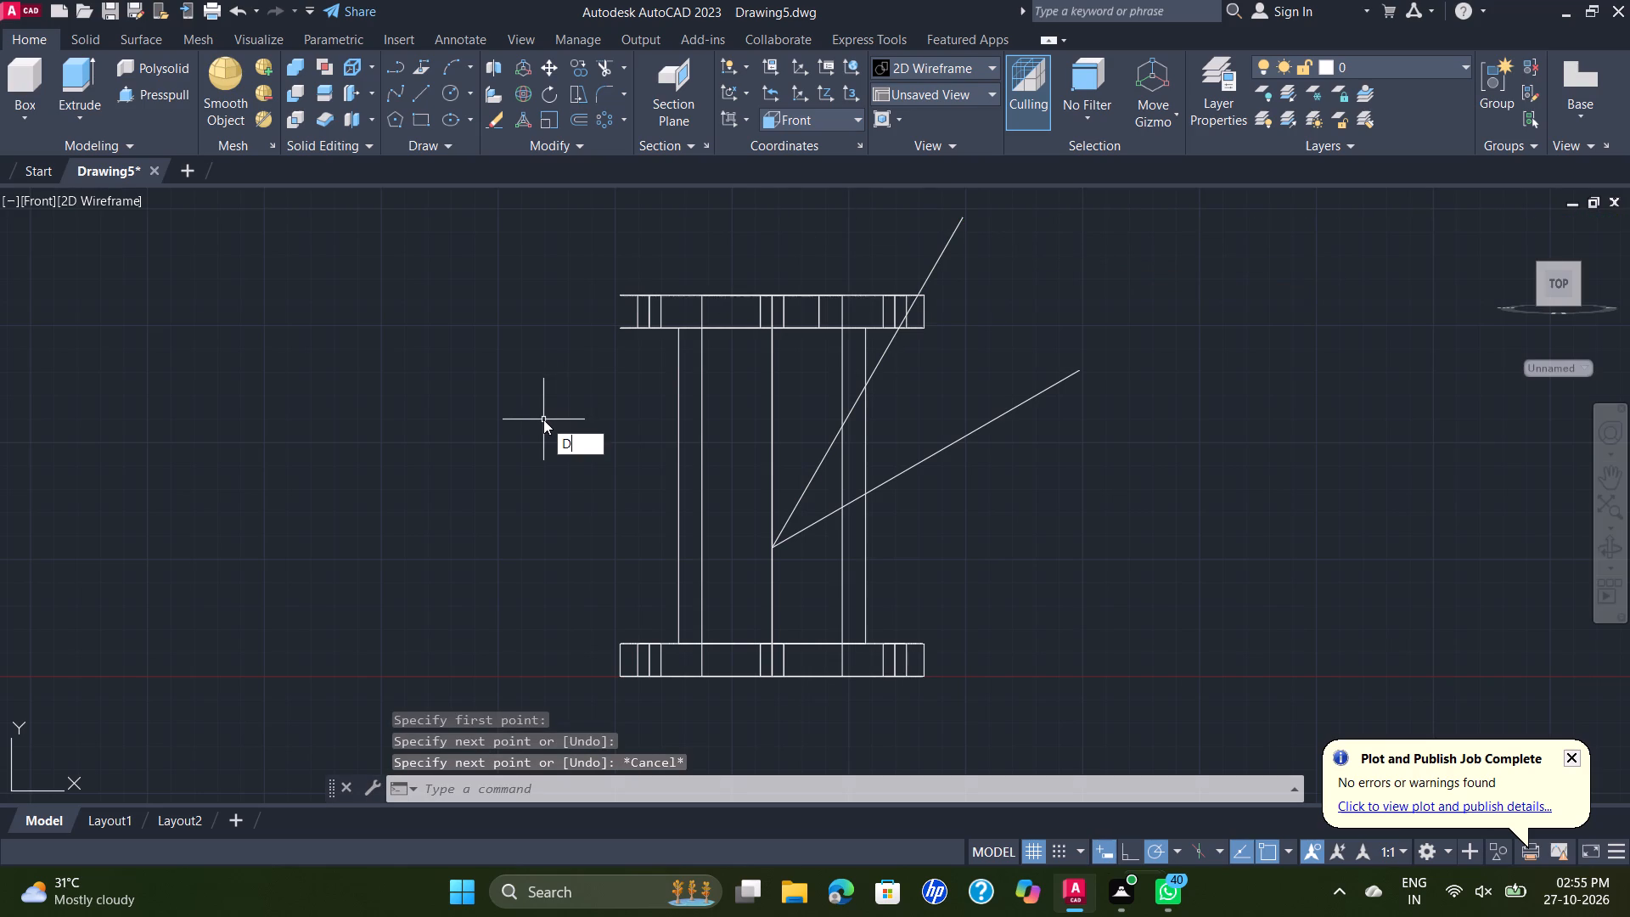
{"action": "type", "text": "IM"}
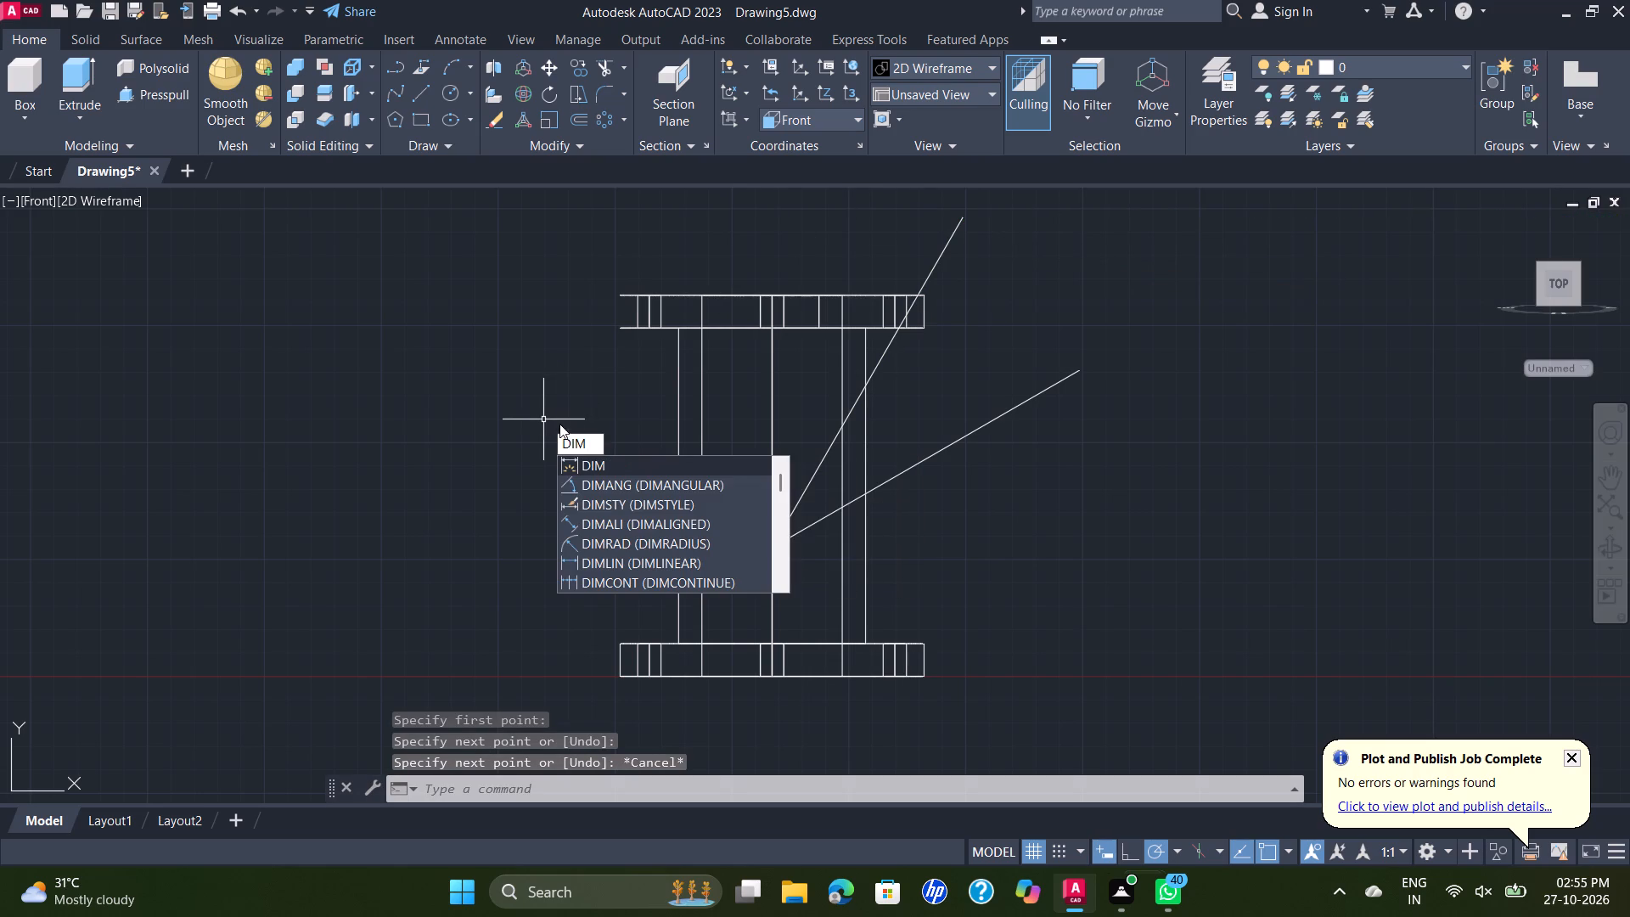
{"action": "left_click", "coordinate": [640, 490]}
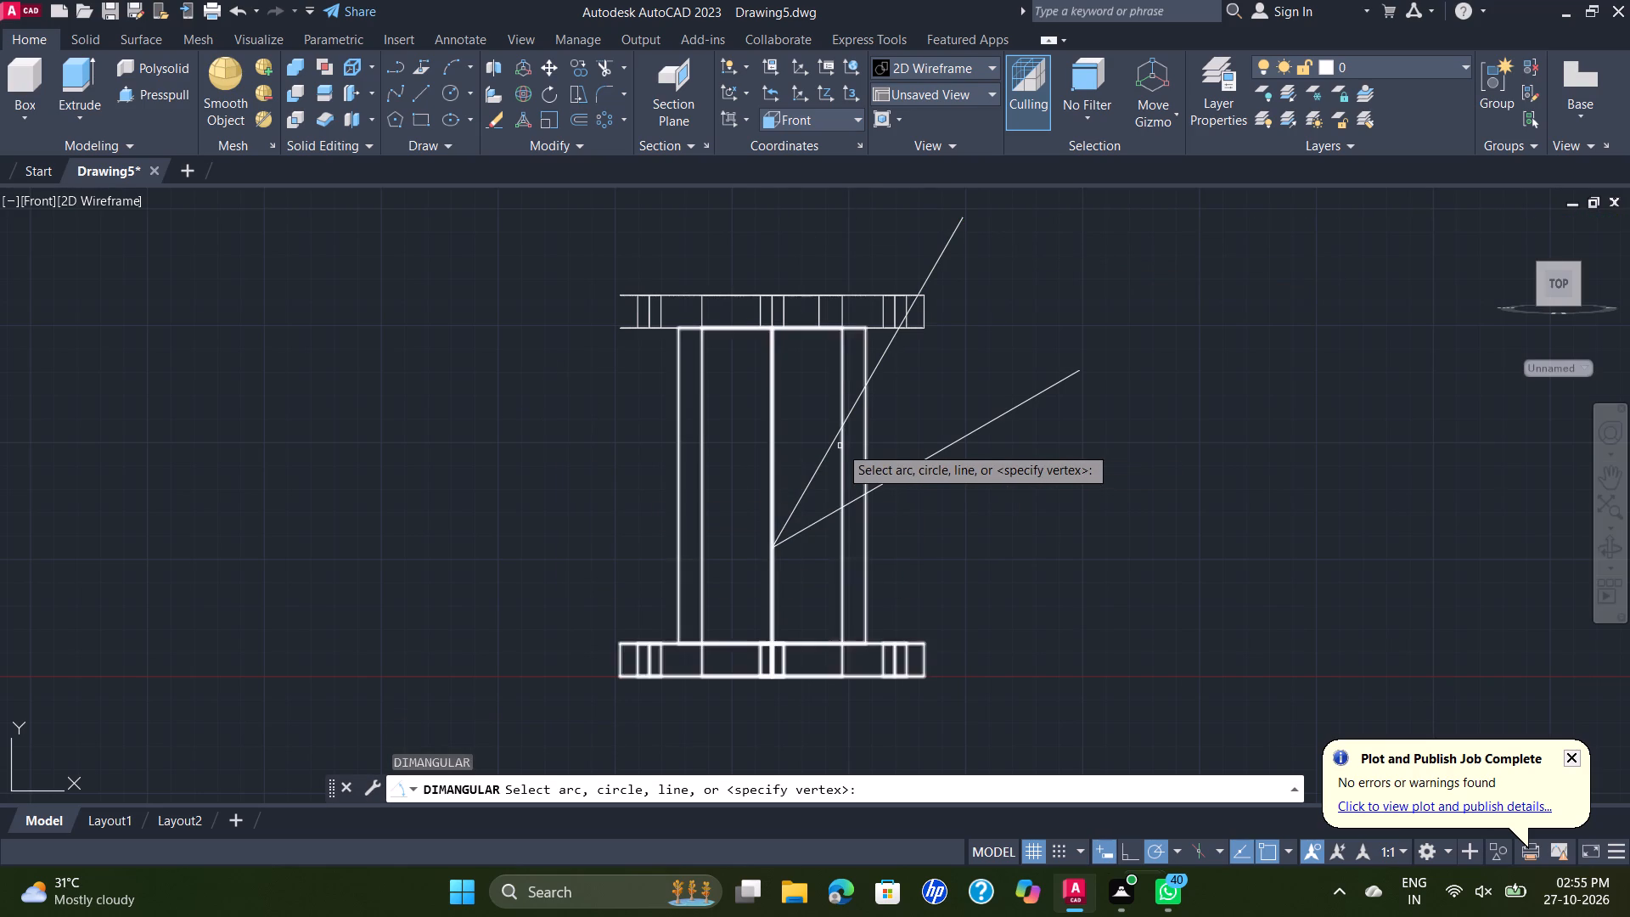
{"action": "left_click", "coordinate": [823, 458]}
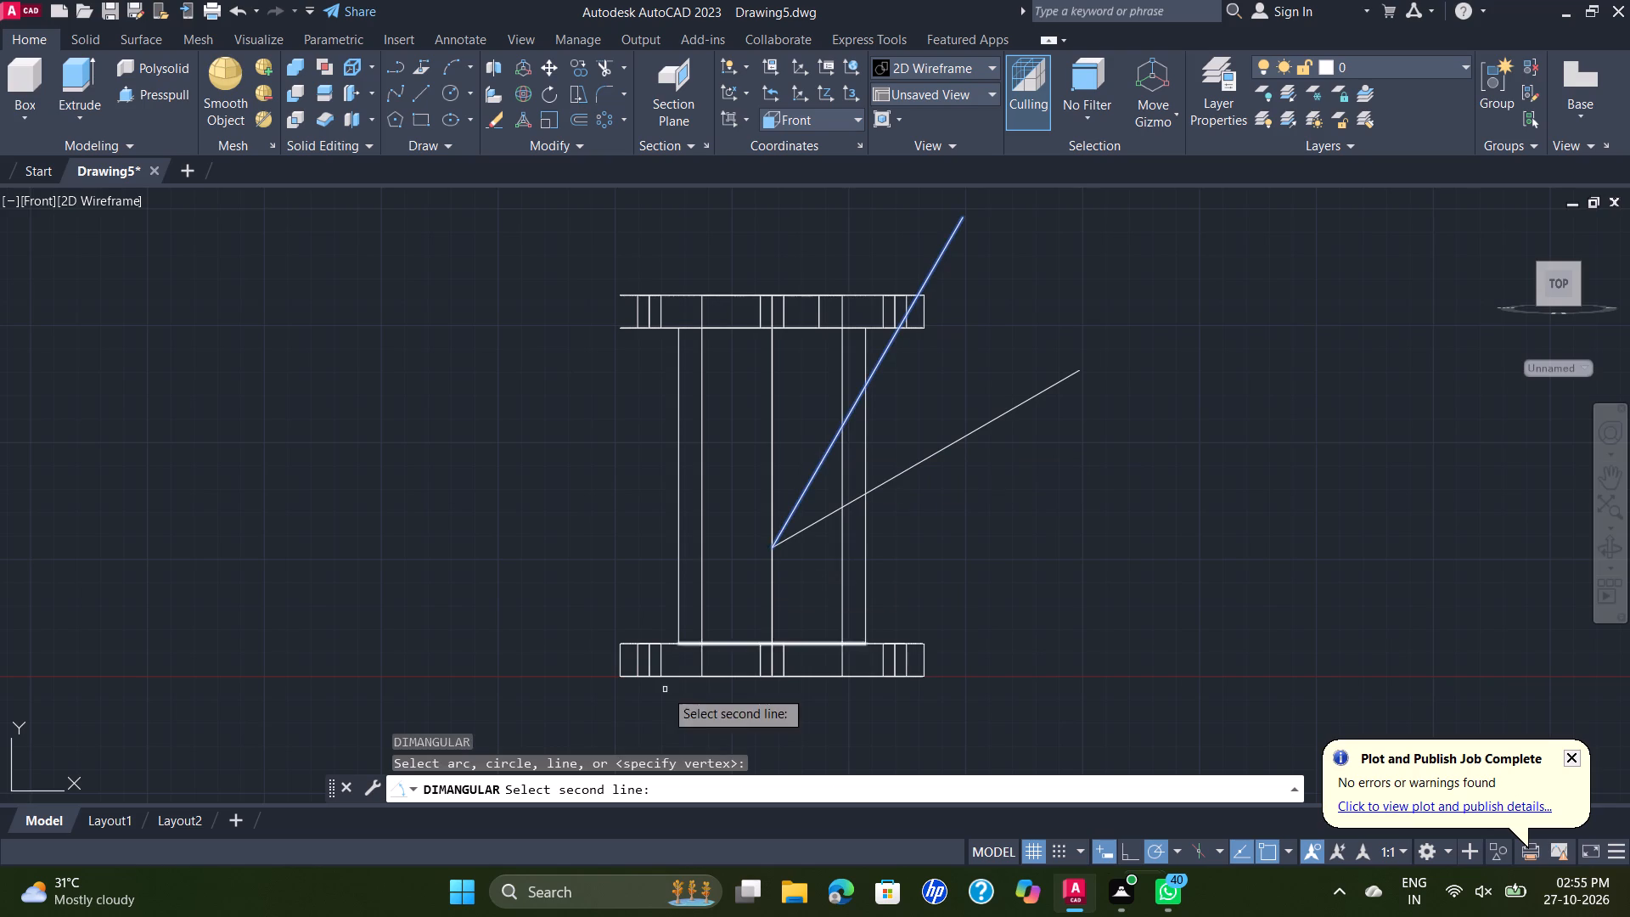
{"action": "left_click", "coordinate": [774, 573]}
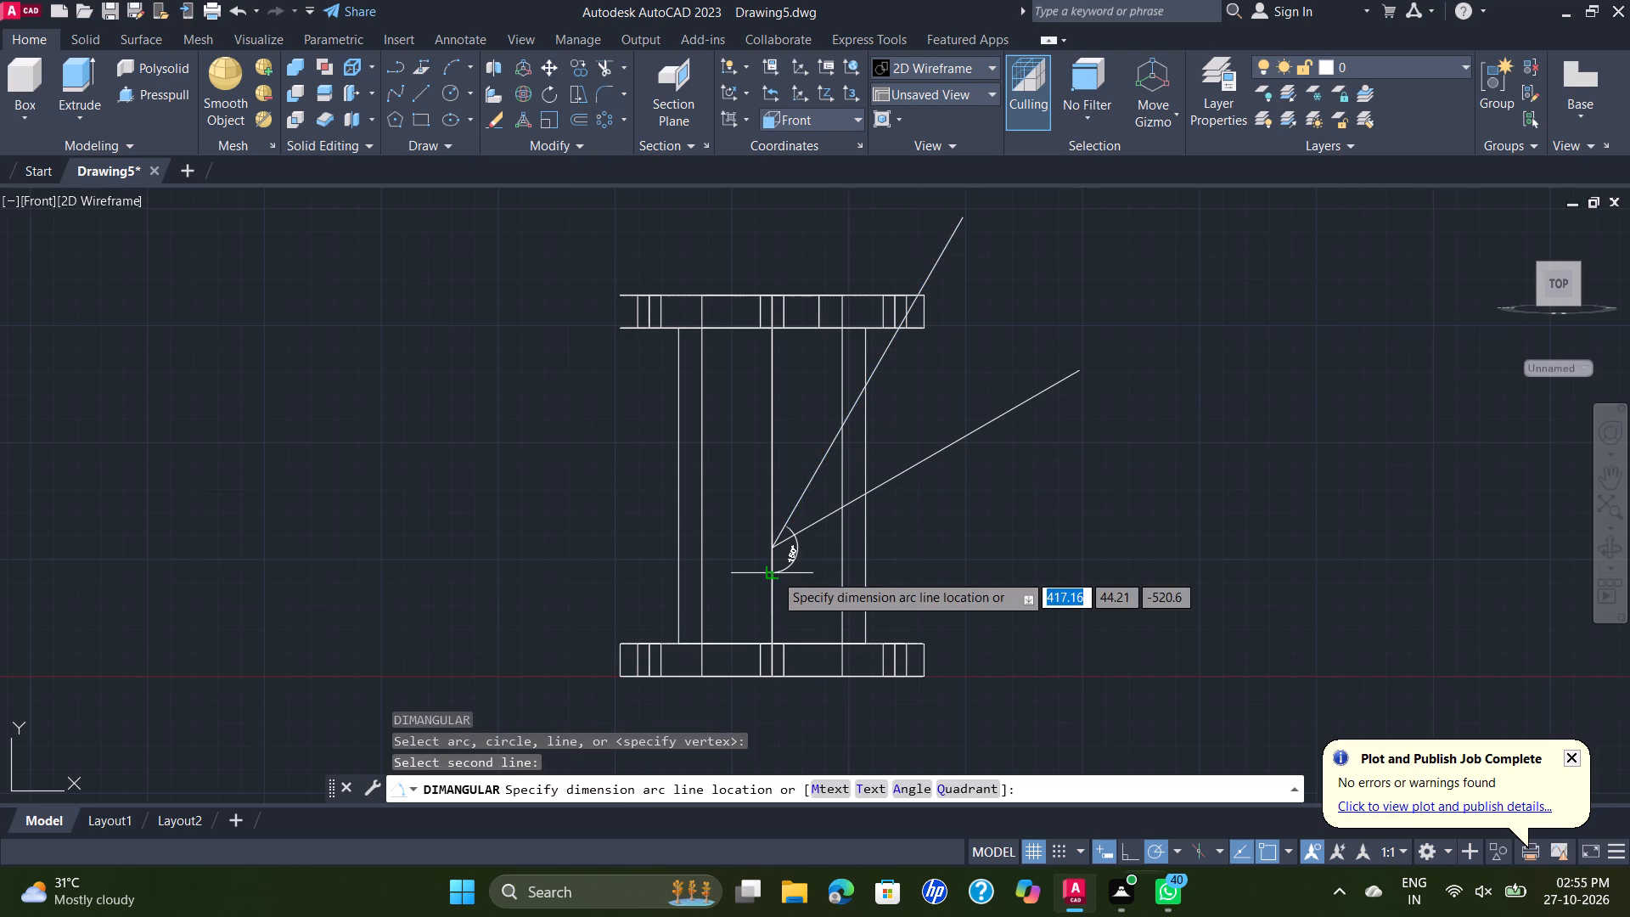
{"action": "scroll", "coordinate": [807, 584], "scroll_direction": "up", "scroll_amount": 2}
{"action": "scroll", "coordinate": [807, 584], "scroll_direction": "down", "scroll_amount": 1}
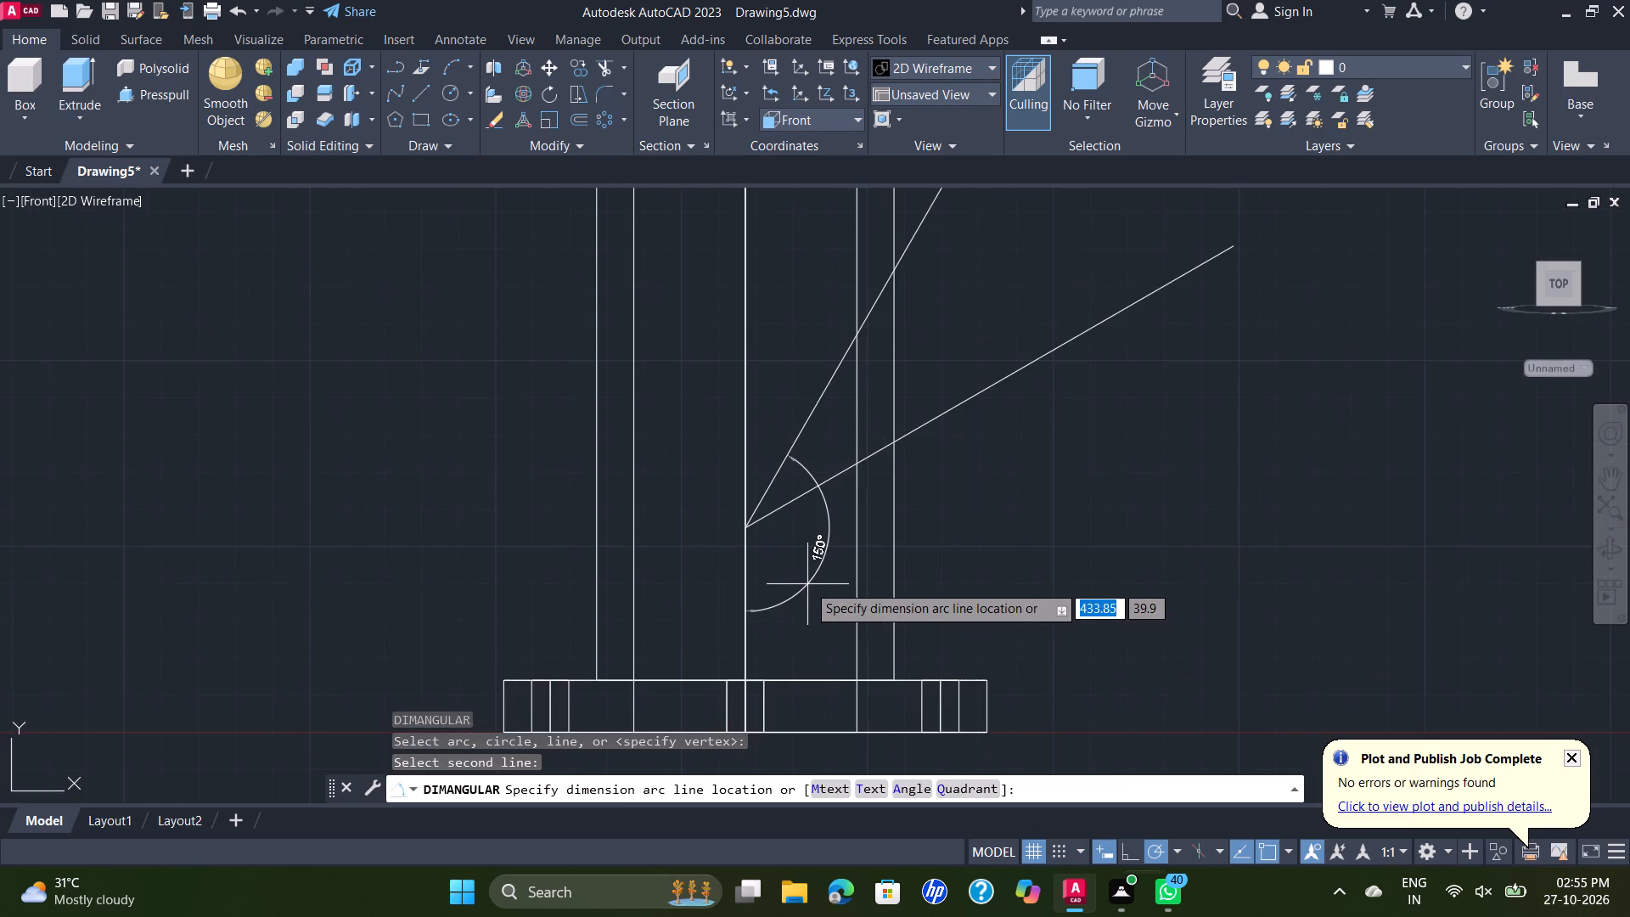
{"action": "scroll", "coordinate": [807, 584], "scroll_direction": "down", "scroll_amount": 1}
{"action": "key", "text": "Escape"}
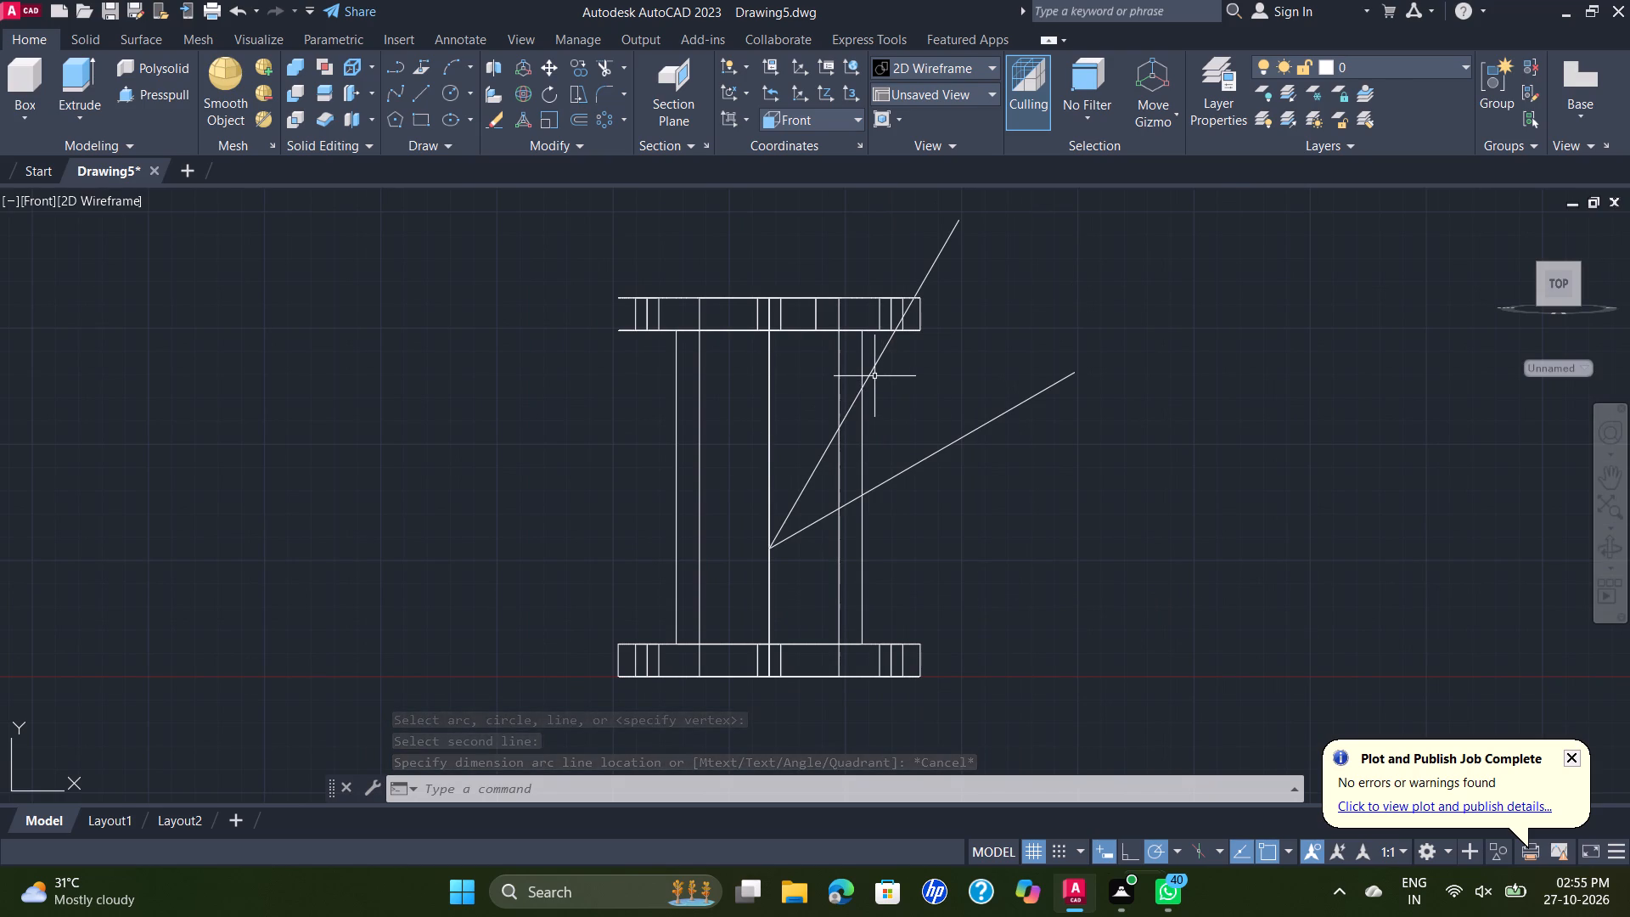
{"action": "key", "text": "space"}
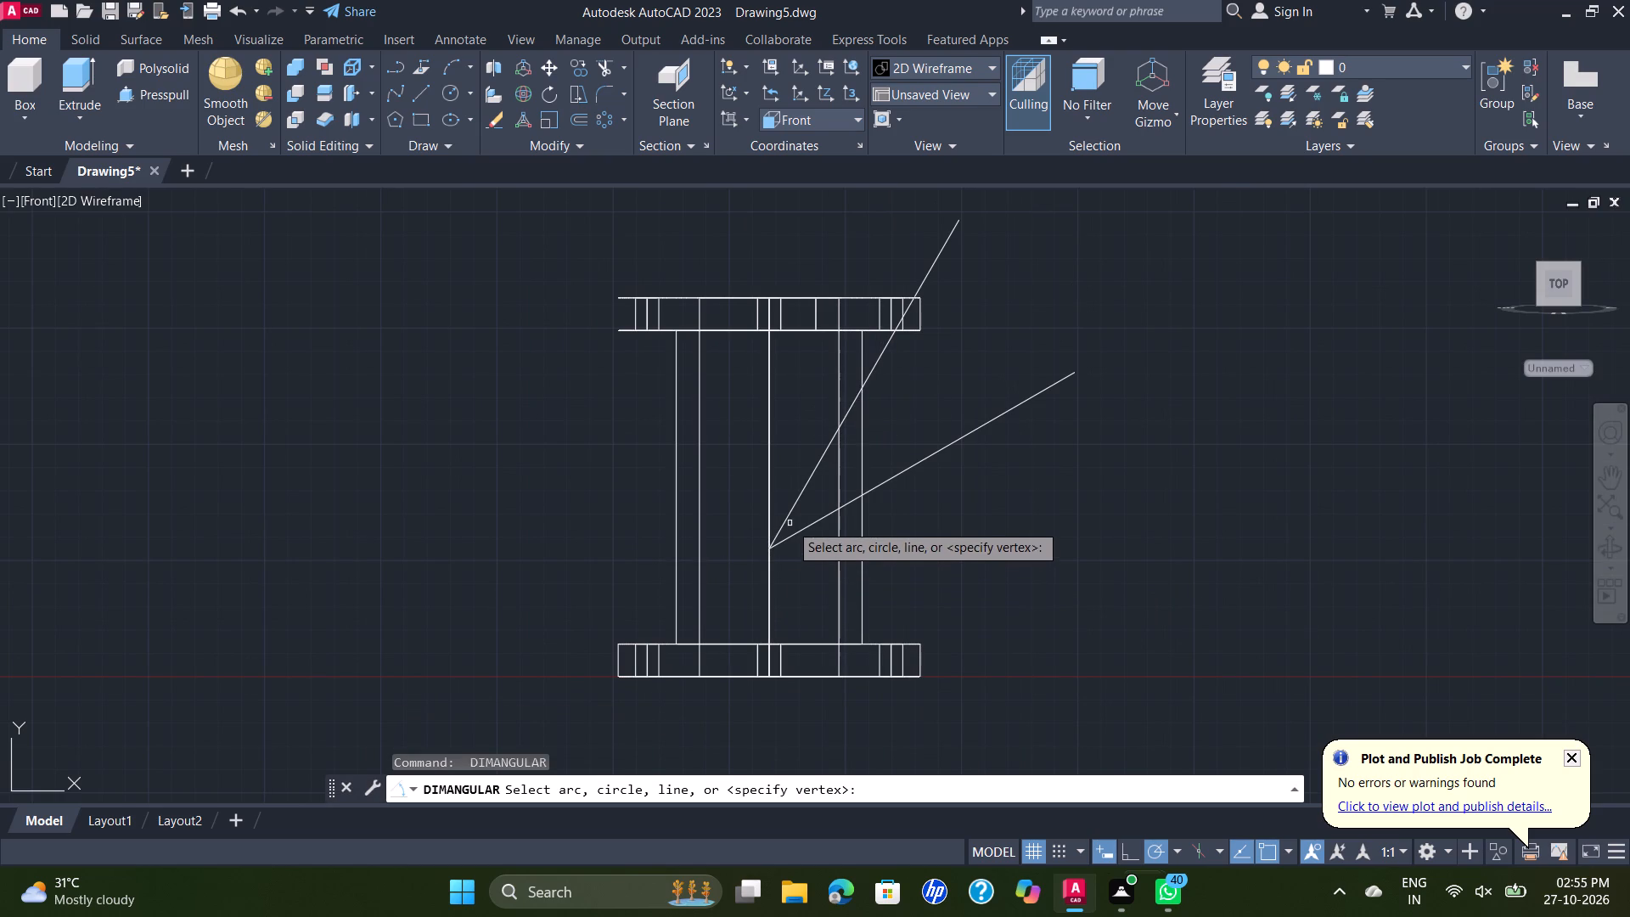
{"action": "left_click", "coordinate": [768, 565]}
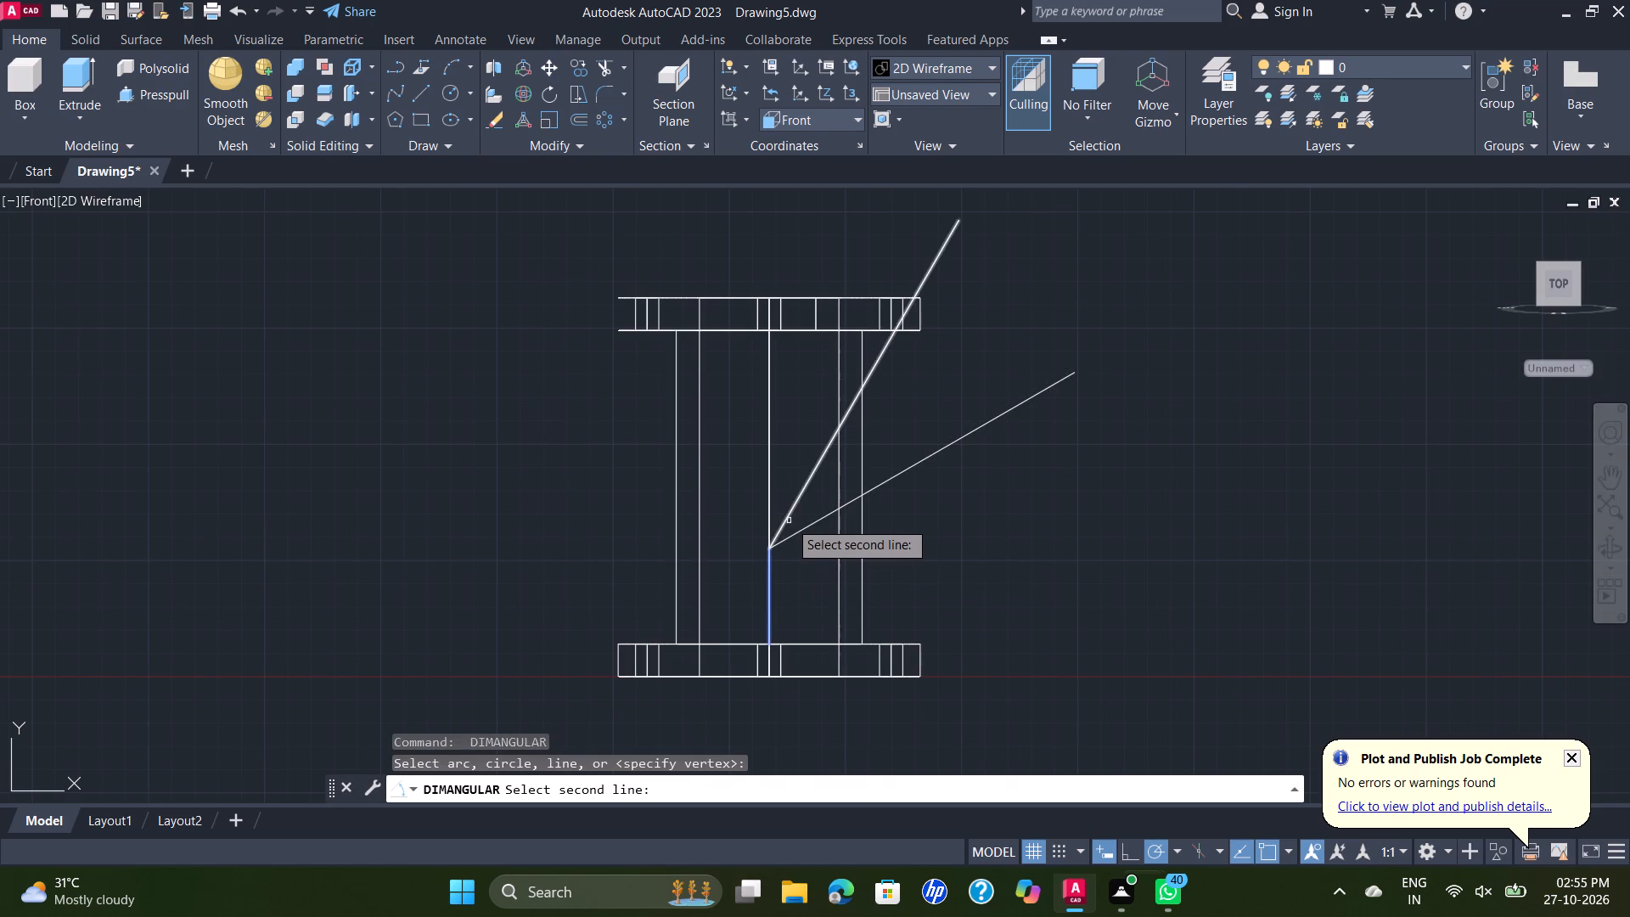
{"action": "left_click", "coordinate": [789, 520]}
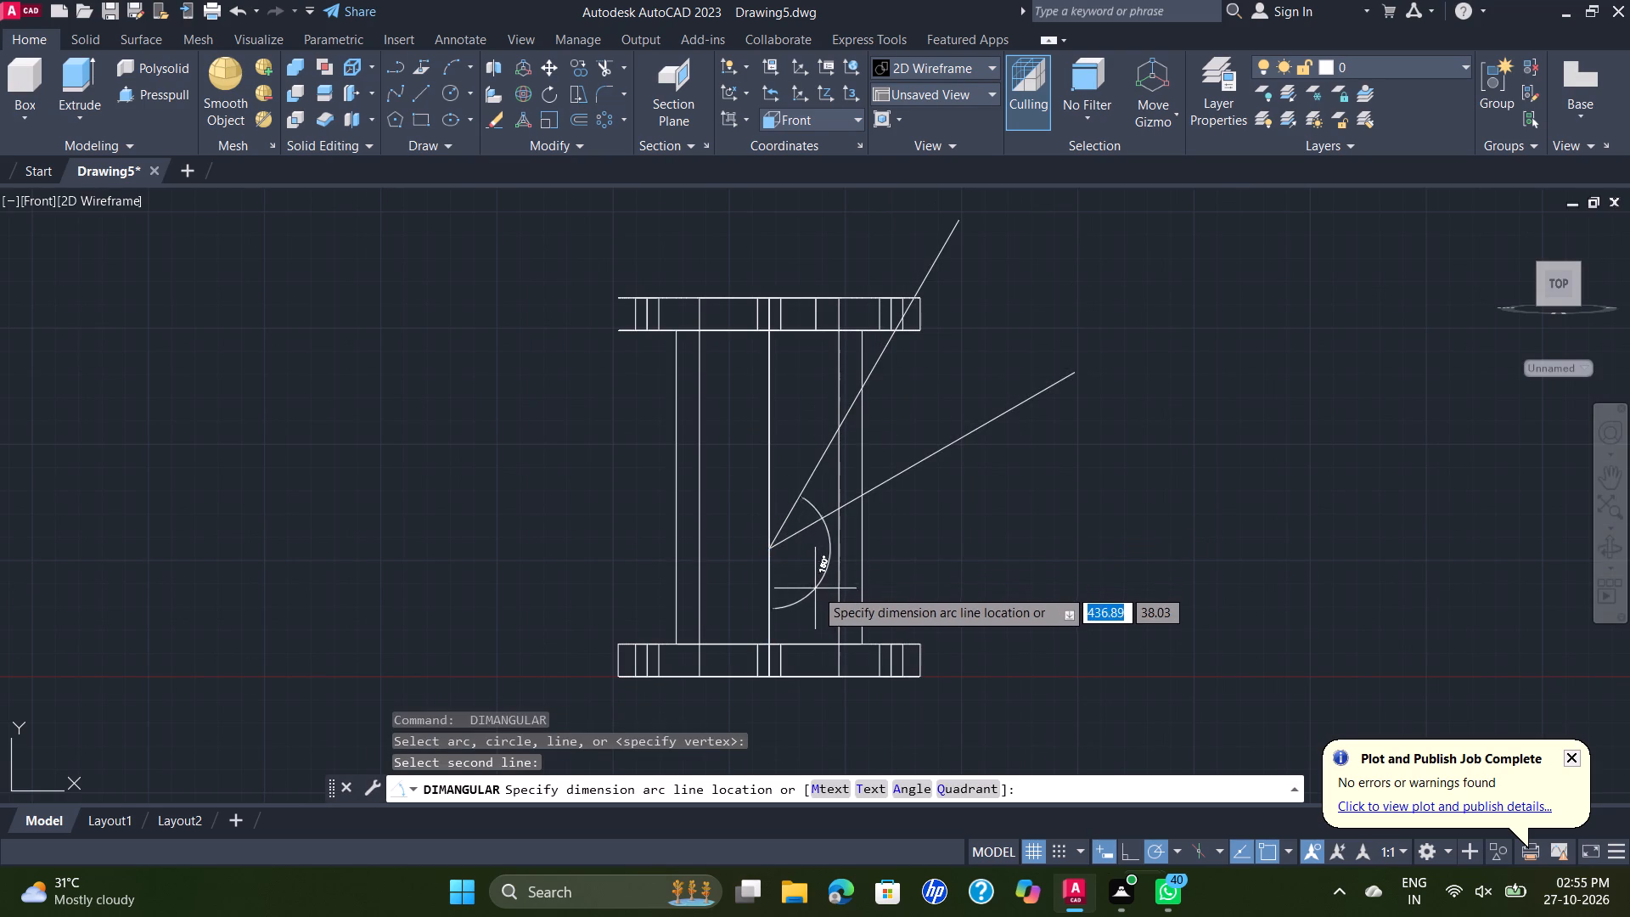
{"action": "scroll", "coordinate": [815, 588], "scroll_direction": "up", "scroll_amount": 2}
{"action": "key", "text": "Escape"}
Check the angle between the shallower 30° line and the vertical axis line with an unplaced angular dimension.
{"action": "key", "text": "space"}
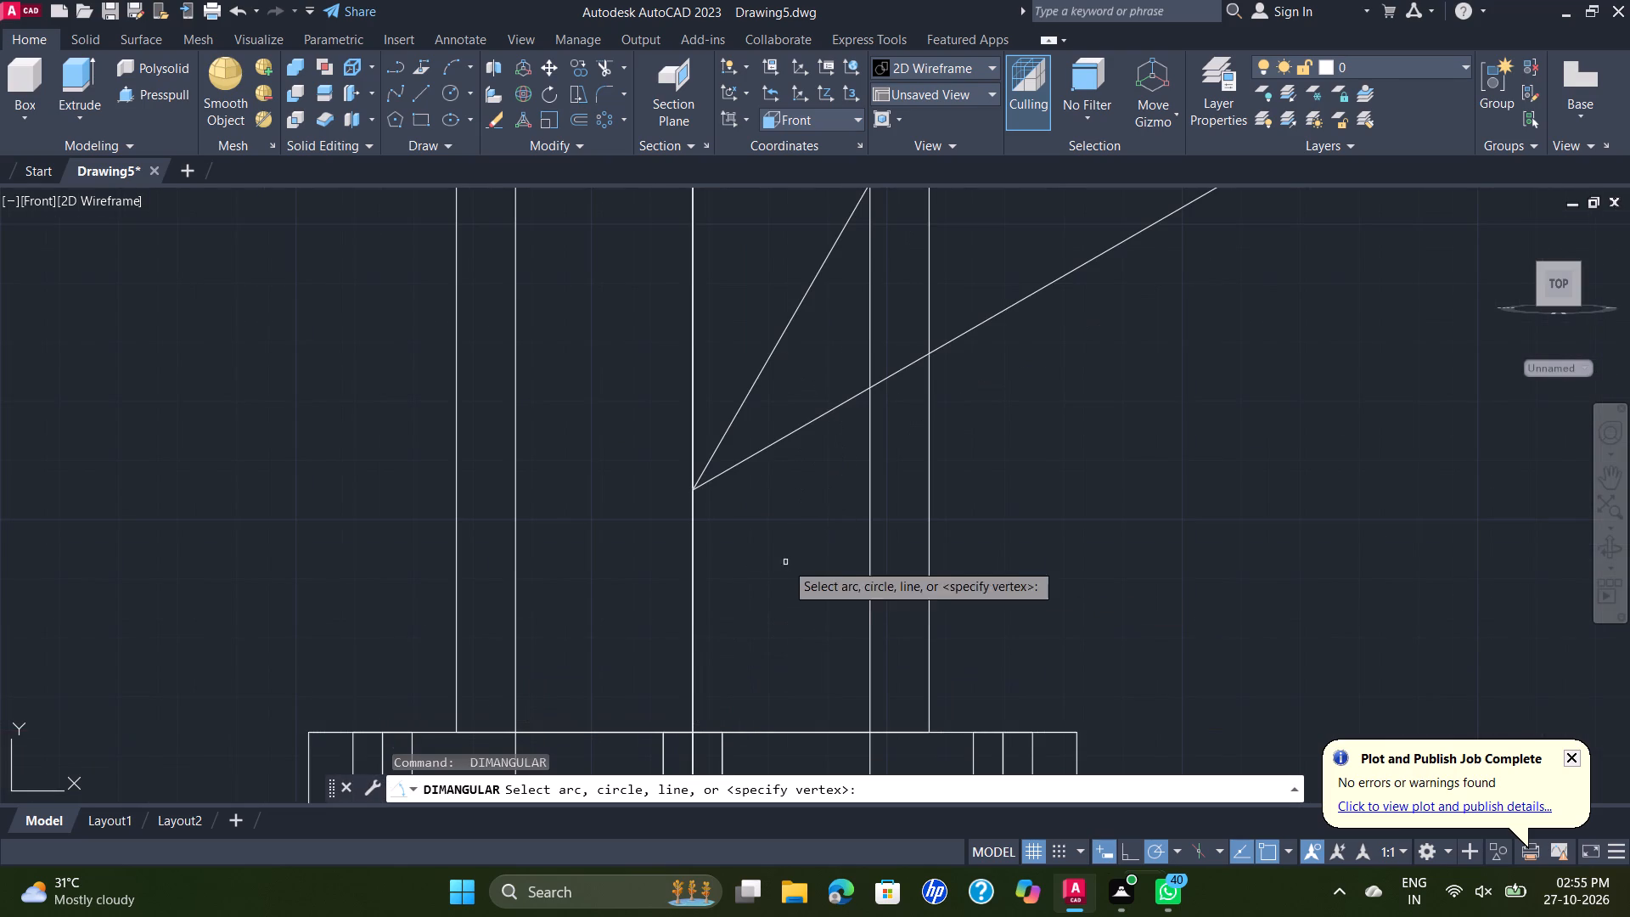
{"action": "left_click", "coordinate": [694, 525]}
{"action": "left_click", "coordinate": [765, 443]}
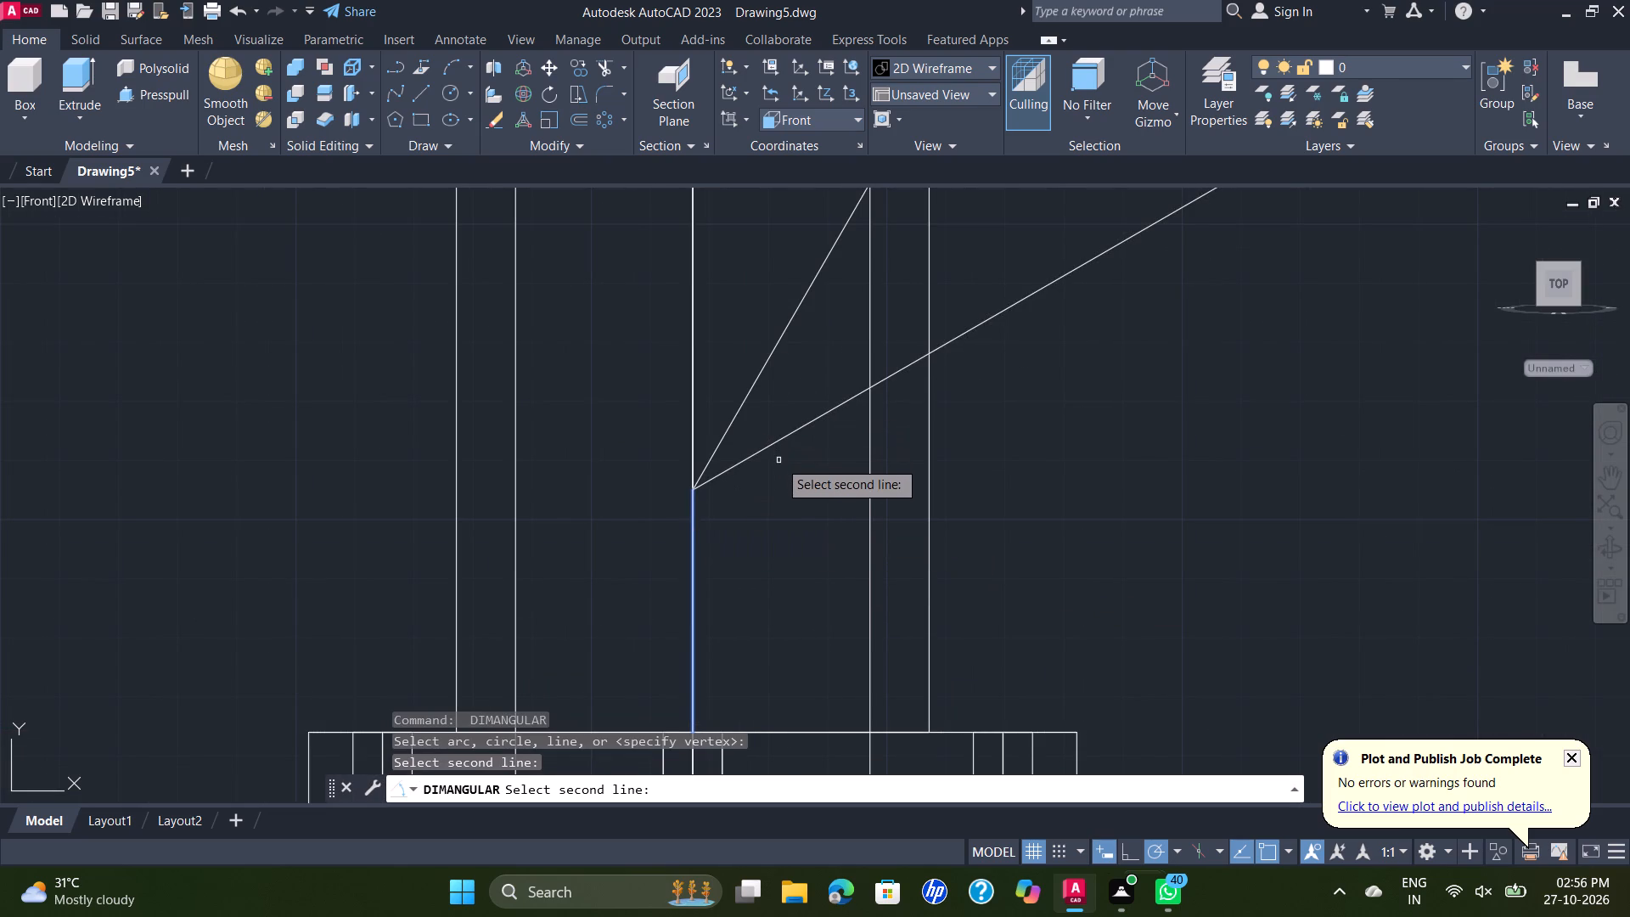
{"action": "left_click", "coordinate": [763, 449]}
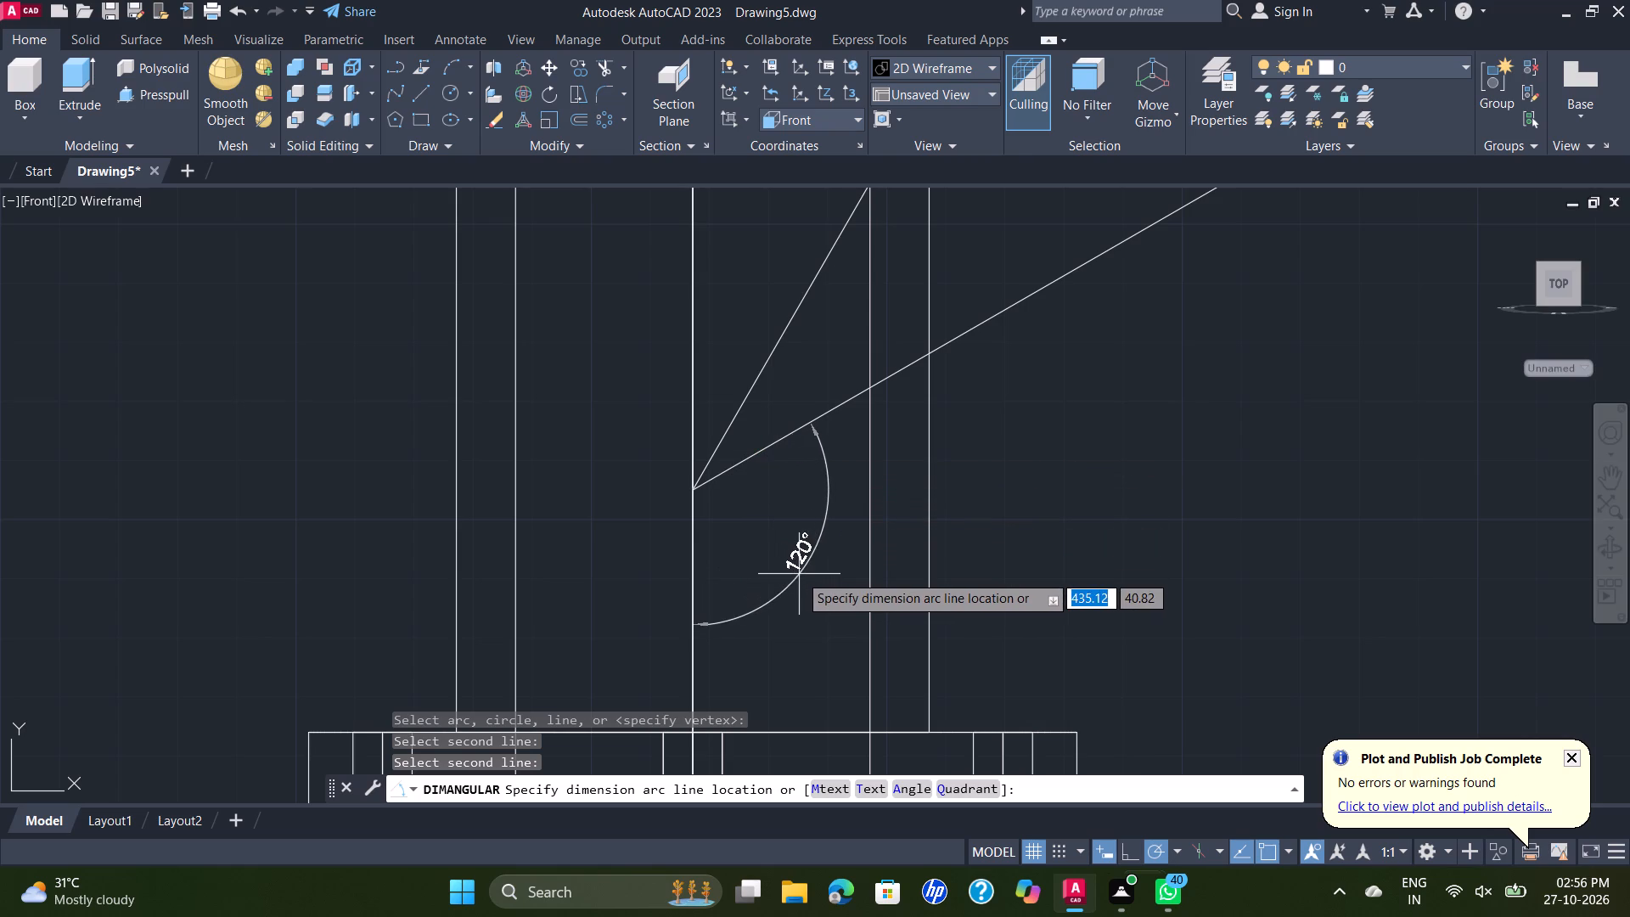
{"action": "scroll", "coordinate": [799, 574], "scroll_direction": "down", "scroll_amount": 1}
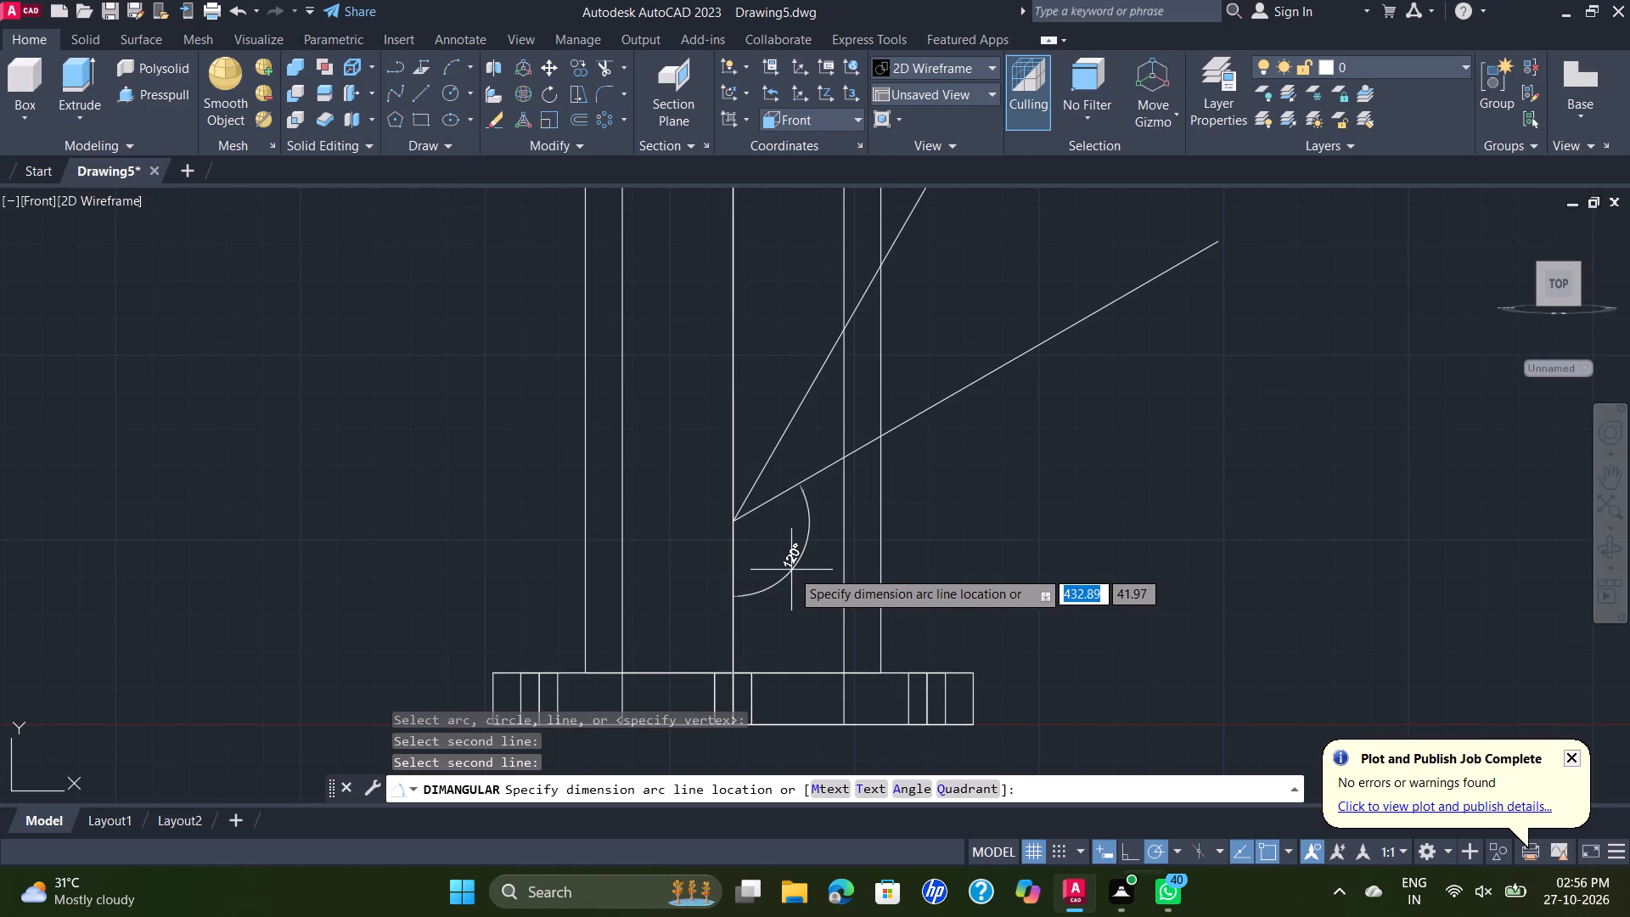
{"action": "key", "text": "Escape"}
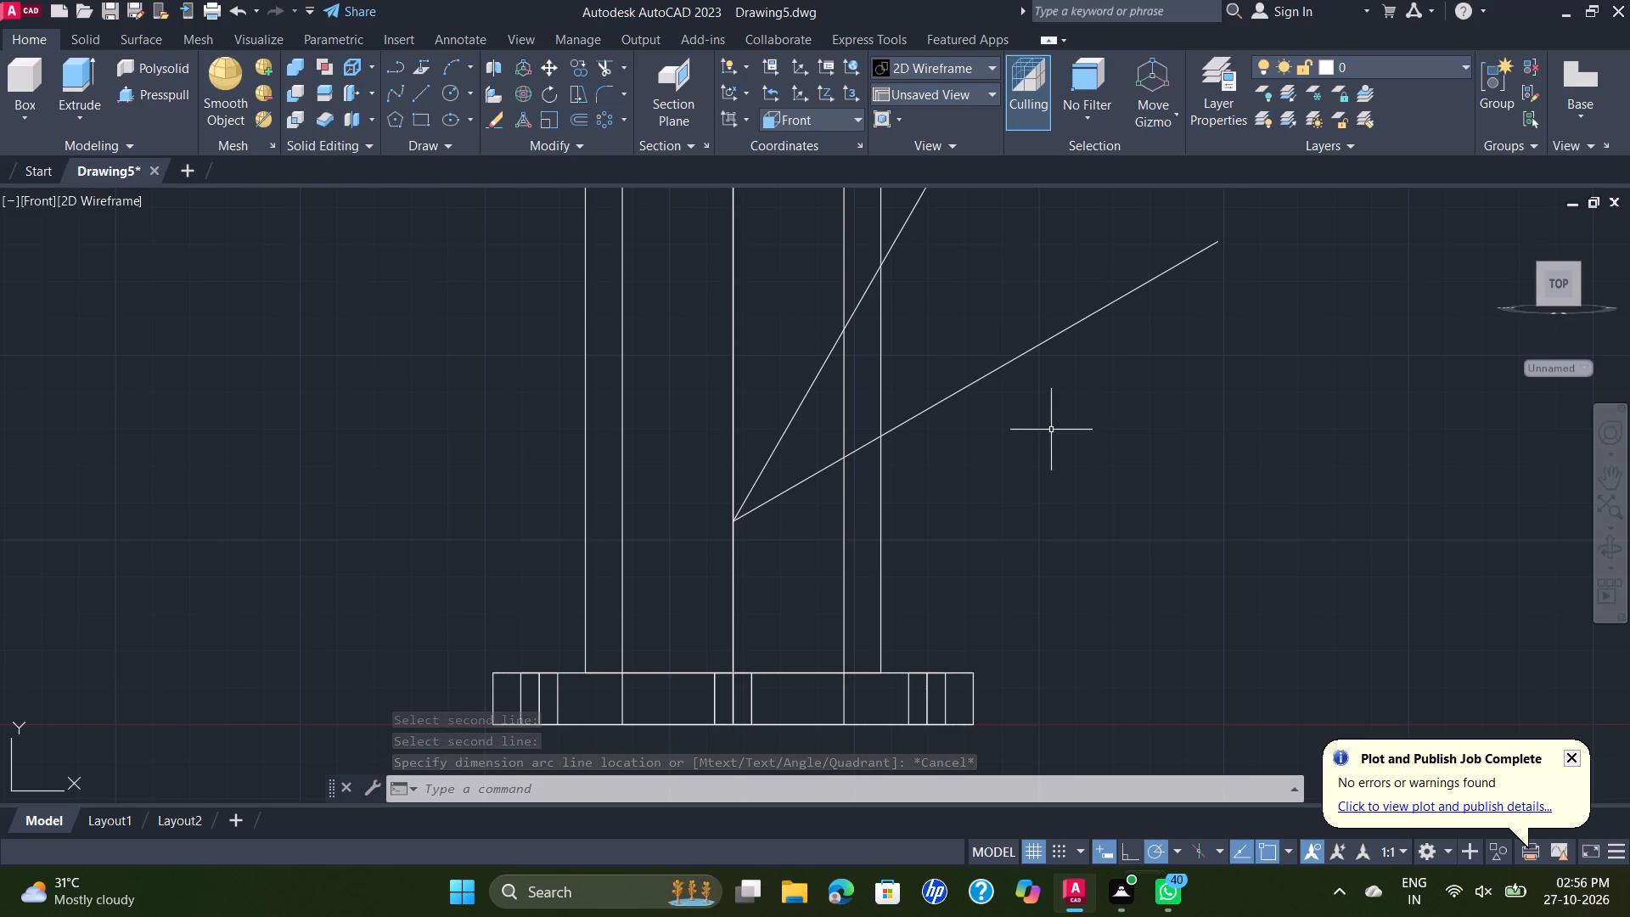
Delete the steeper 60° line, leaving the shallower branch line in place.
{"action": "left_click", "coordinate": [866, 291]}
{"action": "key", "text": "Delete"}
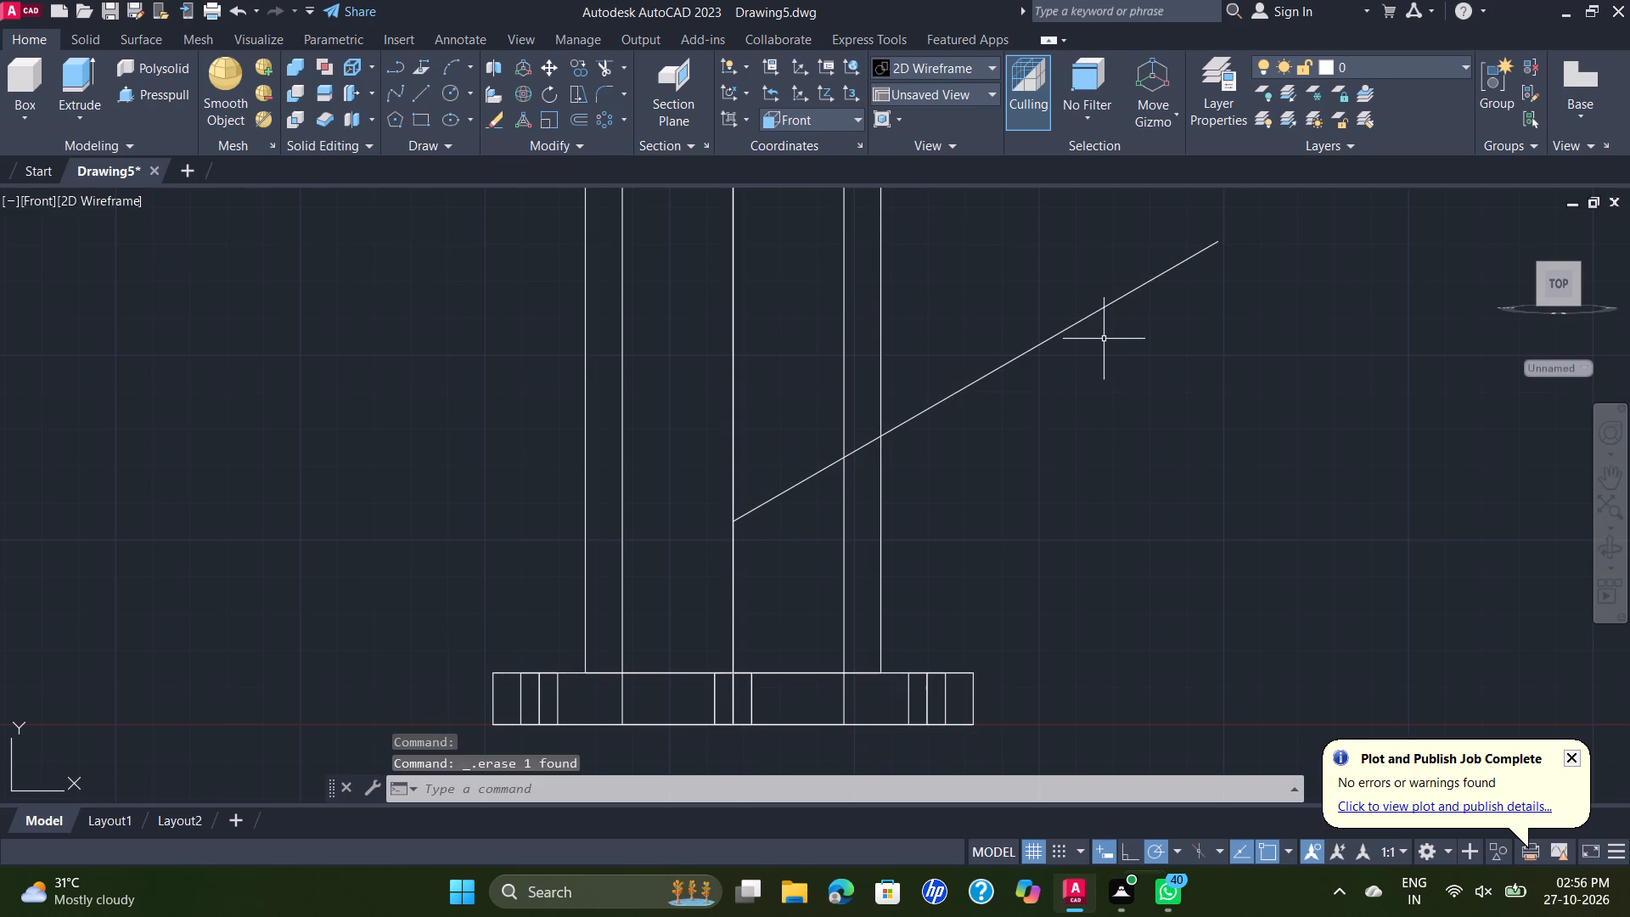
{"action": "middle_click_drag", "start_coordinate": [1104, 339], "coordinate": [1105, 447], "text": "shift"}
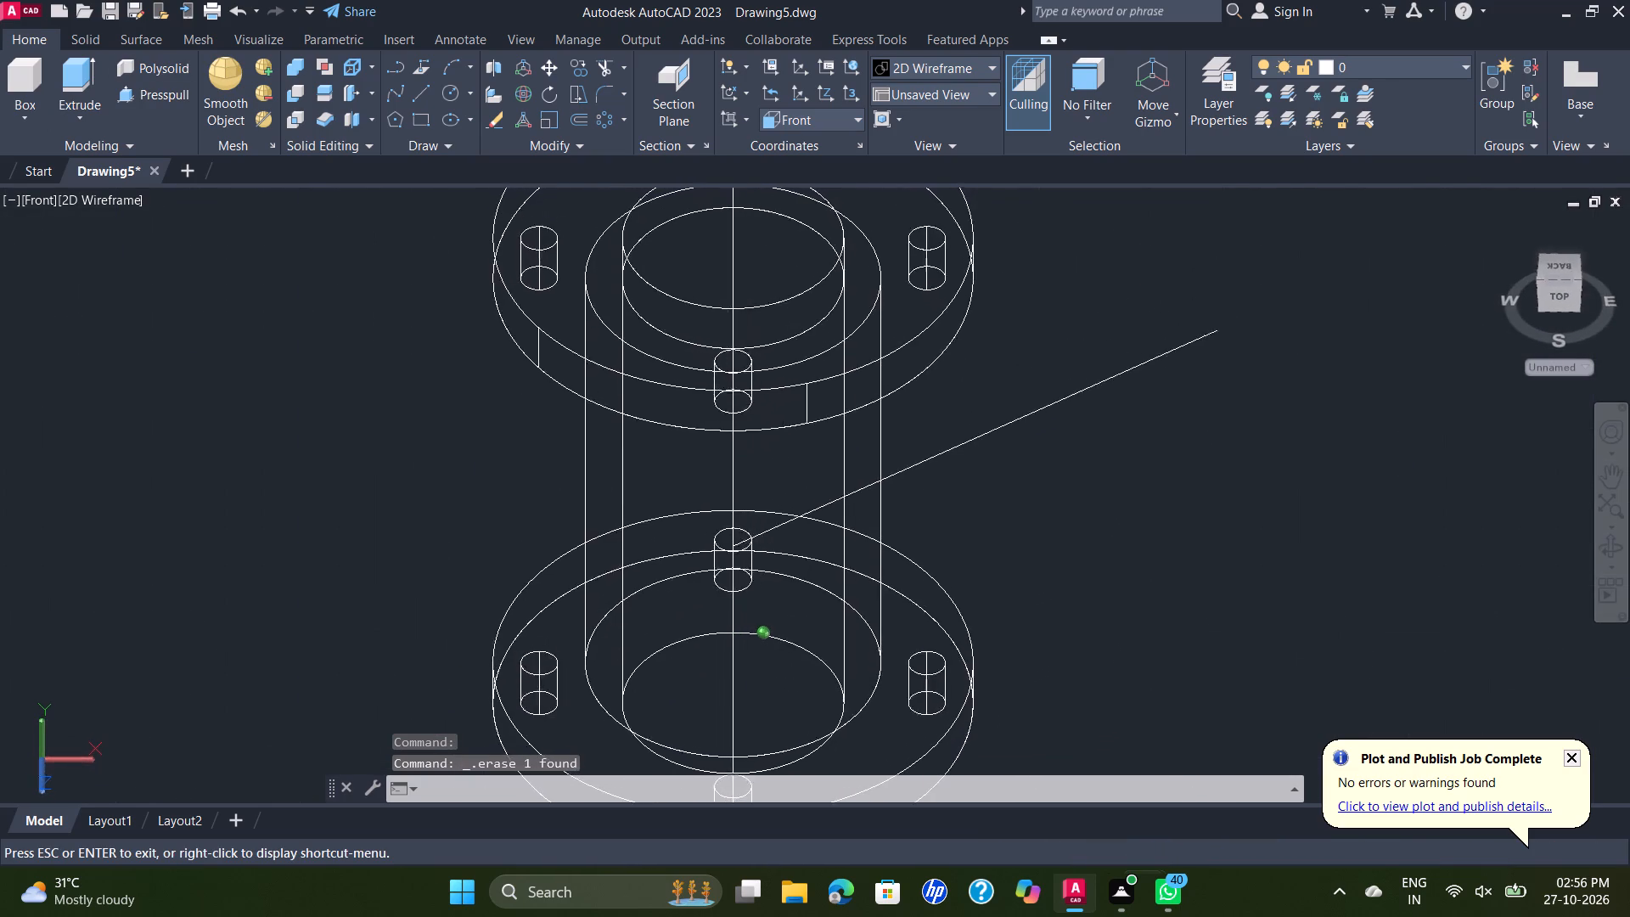
Draw a 127-long line at 25° starting from the vertical axis line's upper end.
{"action": "middle_click_drag", "start_coordinate": [1105, 447], "coordinate": [1128, 422], "text": "shift"}
{"action": "scroll", "coordinate": [1115, 426], "scroll_direction": "down", "scroll_amount": 1}
{"action": "scroll", "coordinate": [1067, 507], "scroll_direction": "up", "scroll_amount": 1}
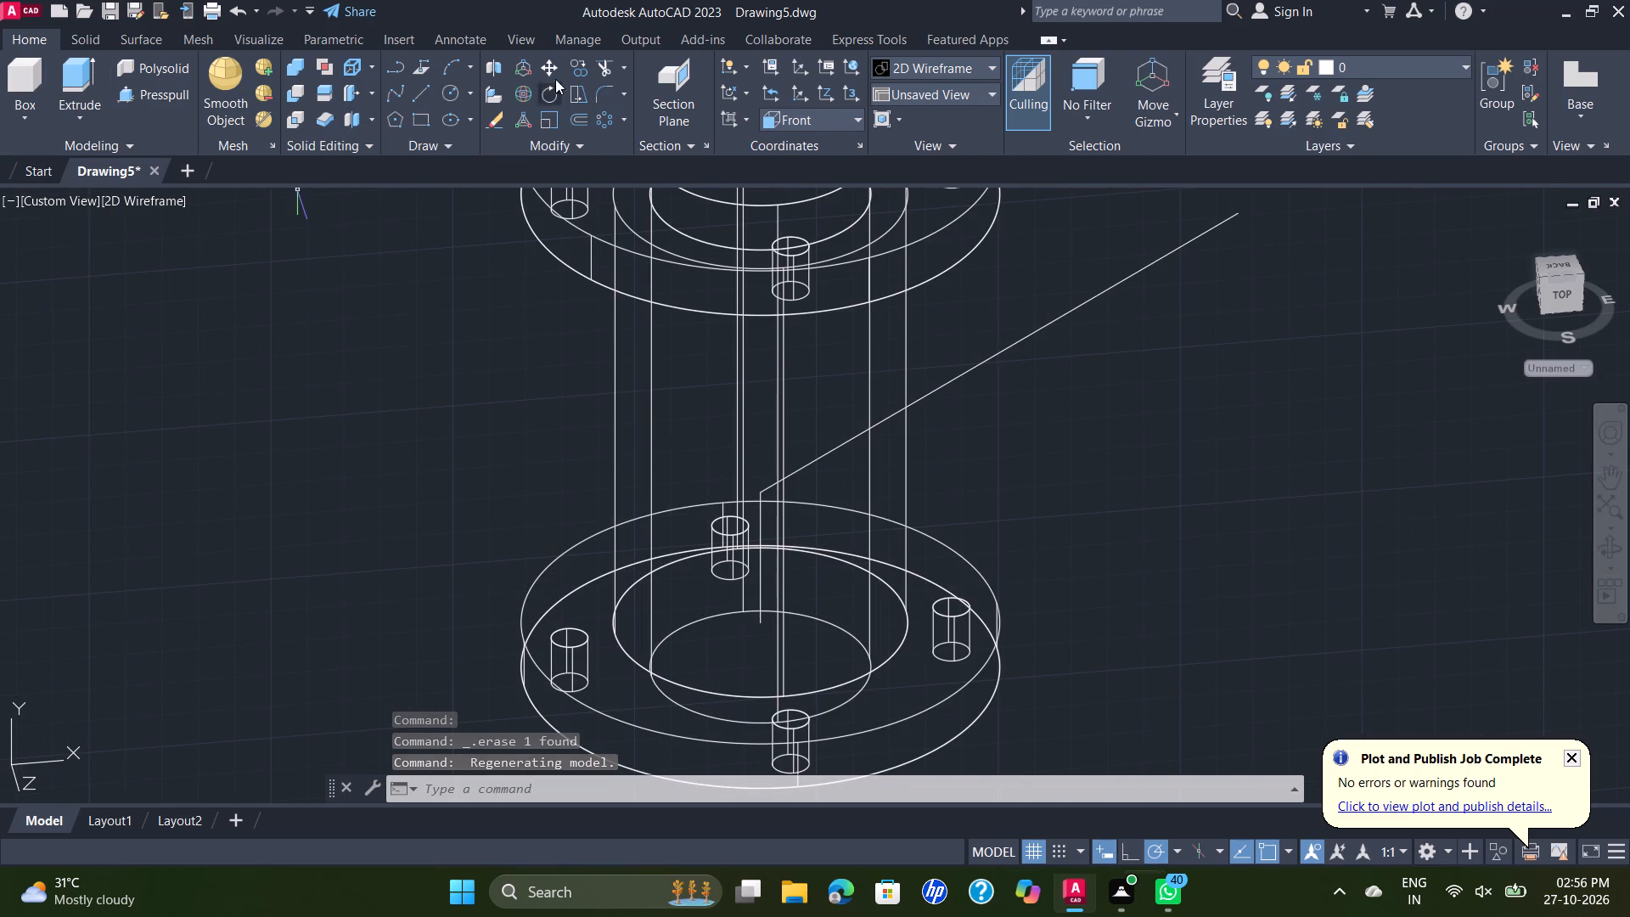
{"action": "left_click", "coordinate": [425, 88]}
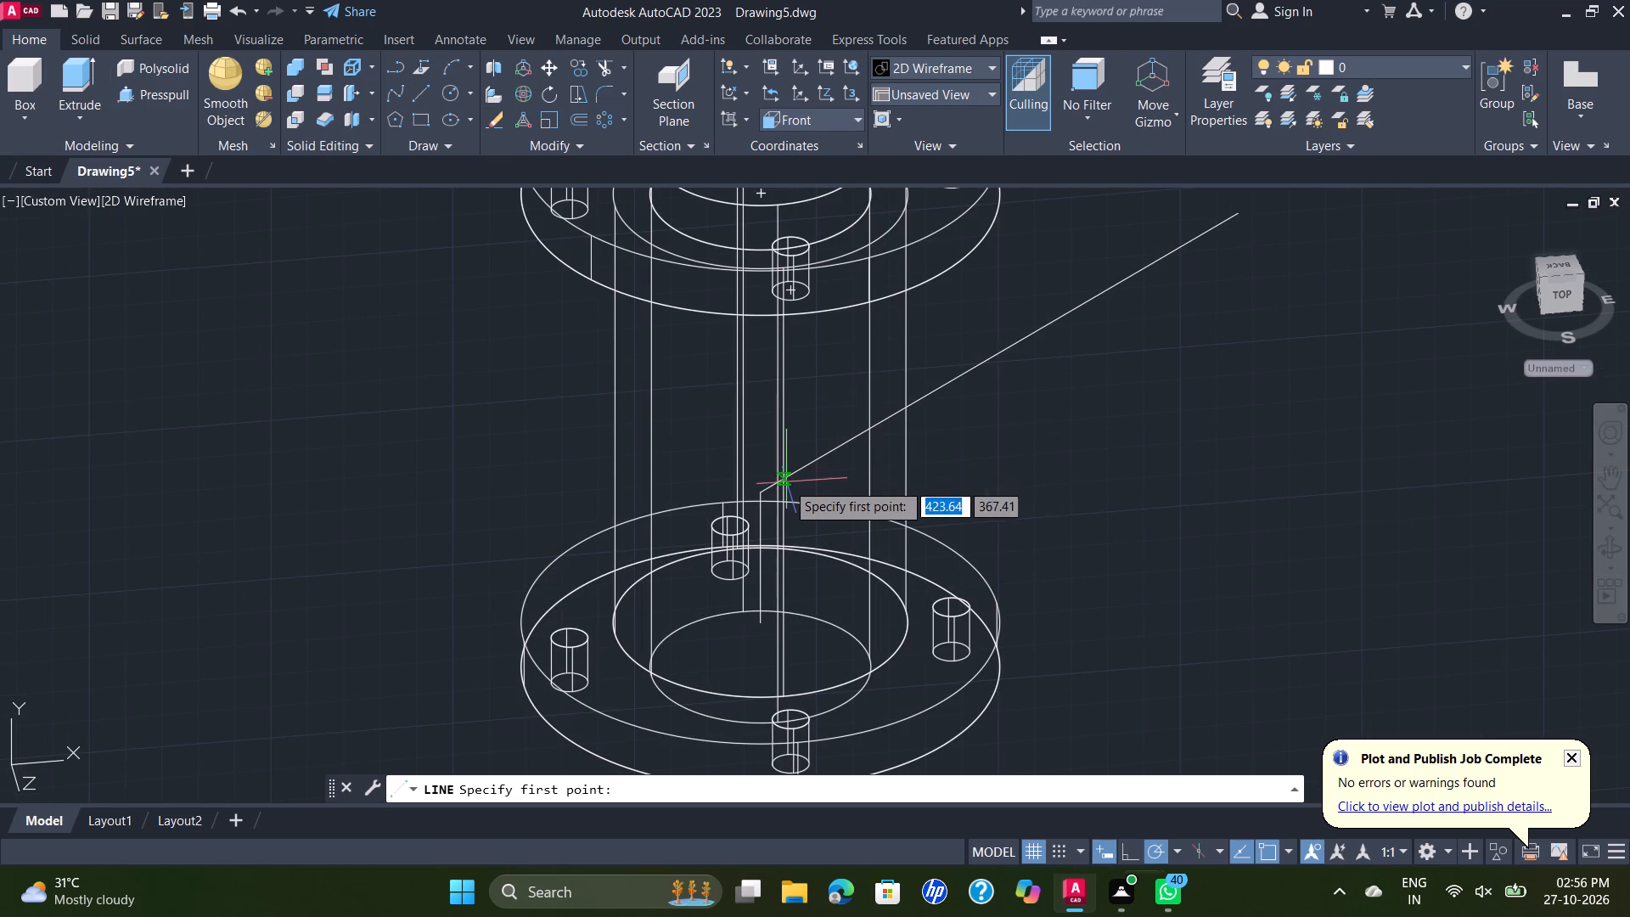
{"action": "left_click", "coordinate": [755, 498]}
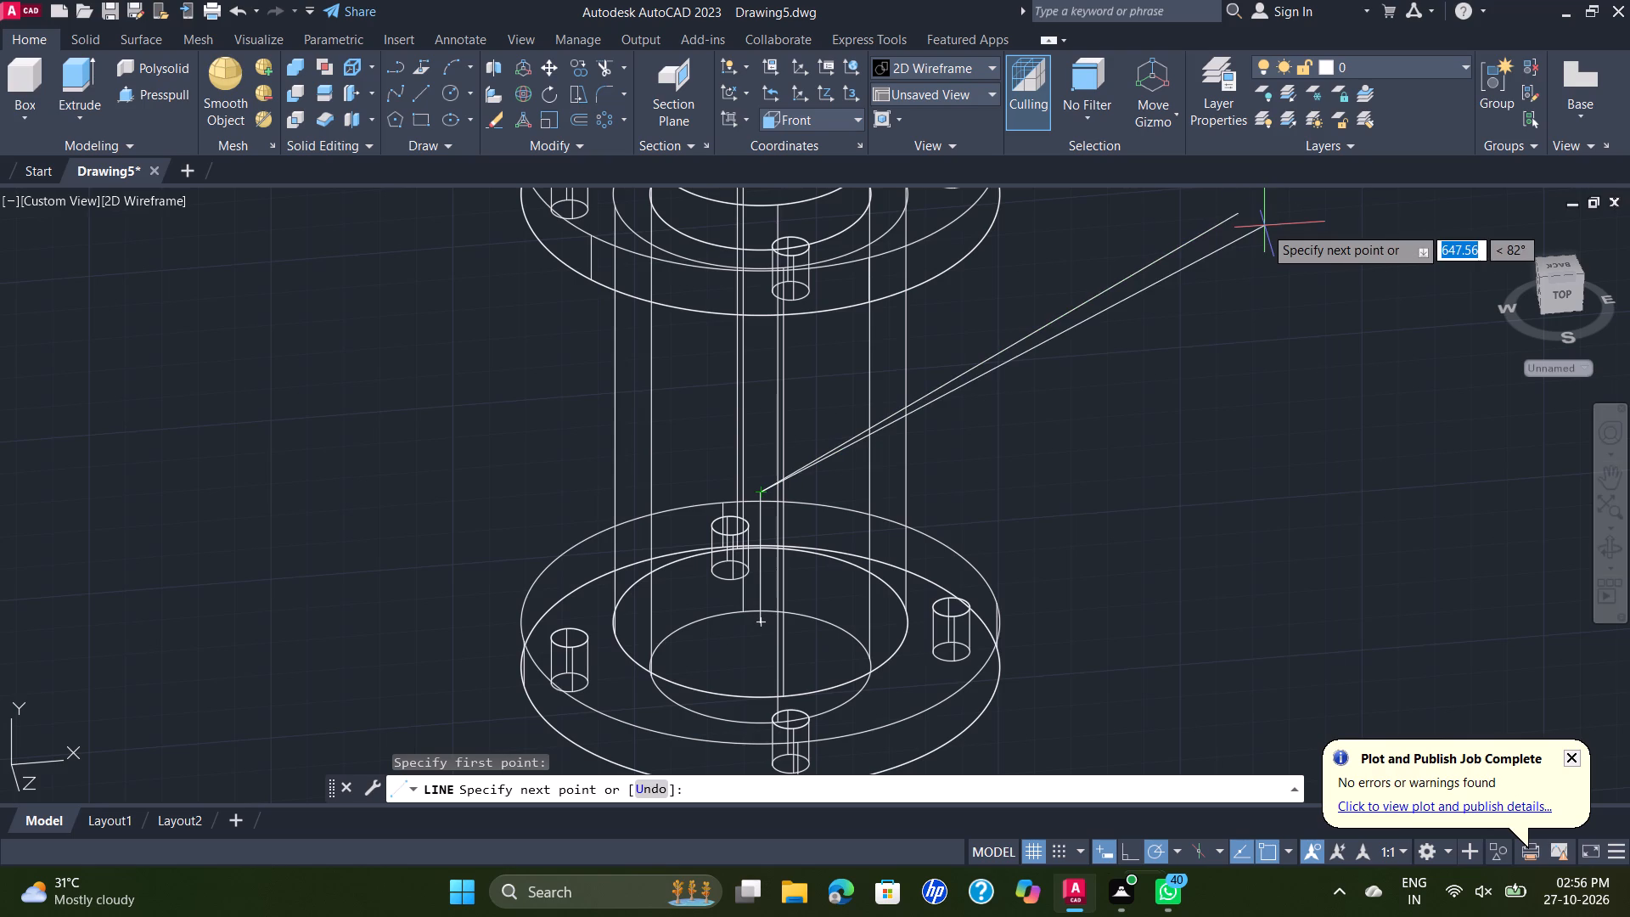
{"action": "type", "text": "12"}
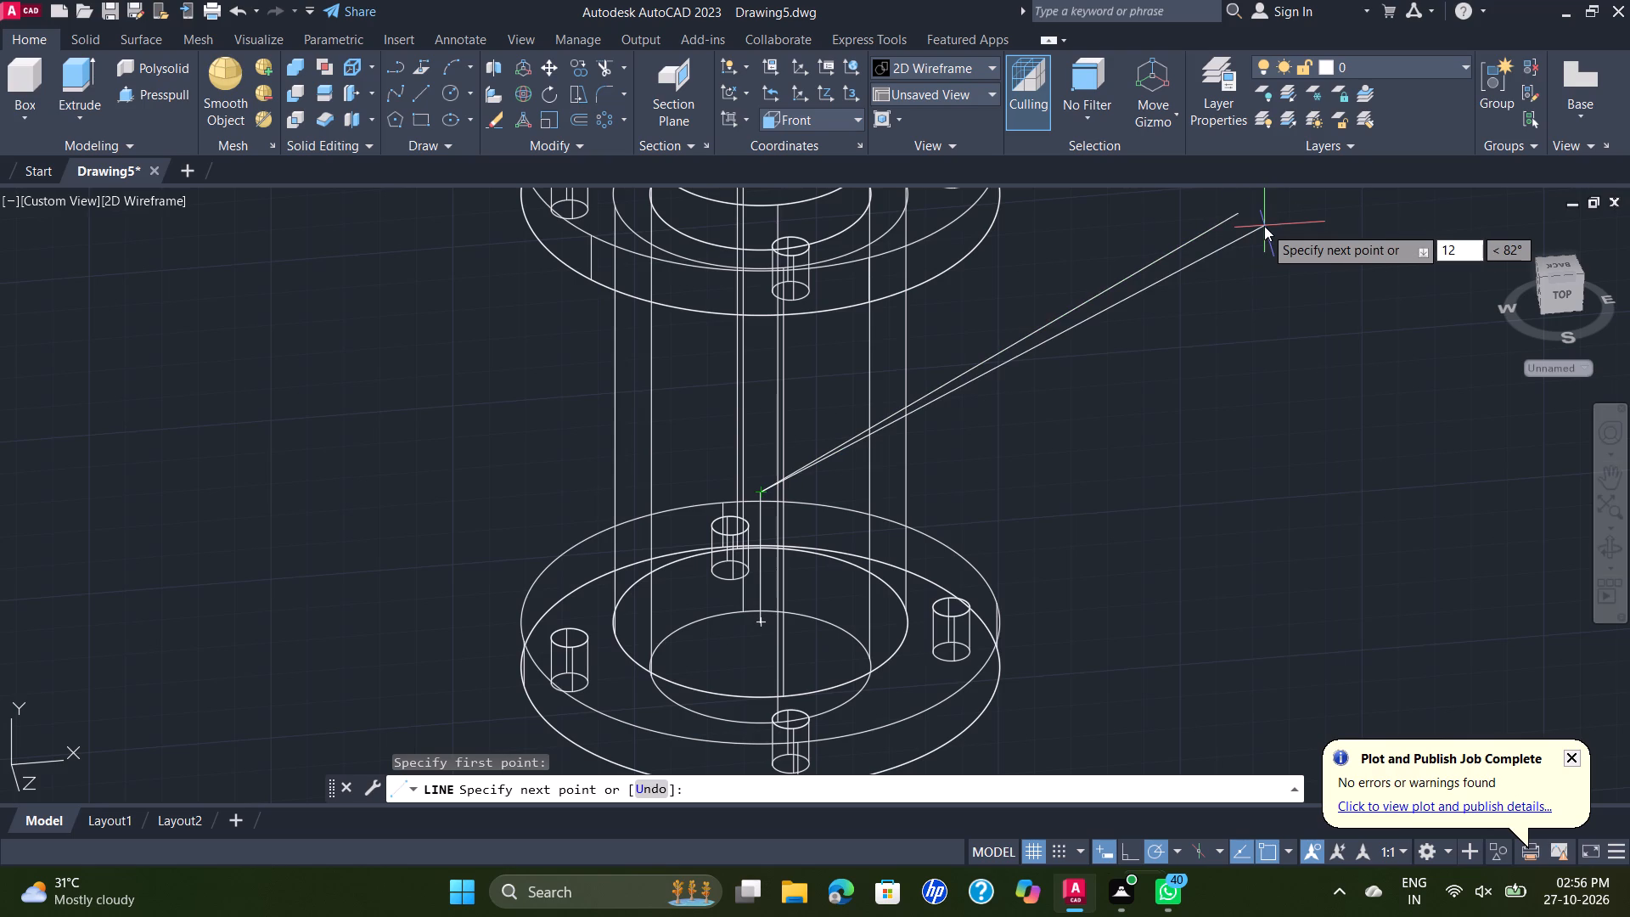
{"action": "key", "text": "7"}
{"action": "key", "text": "Tab"}
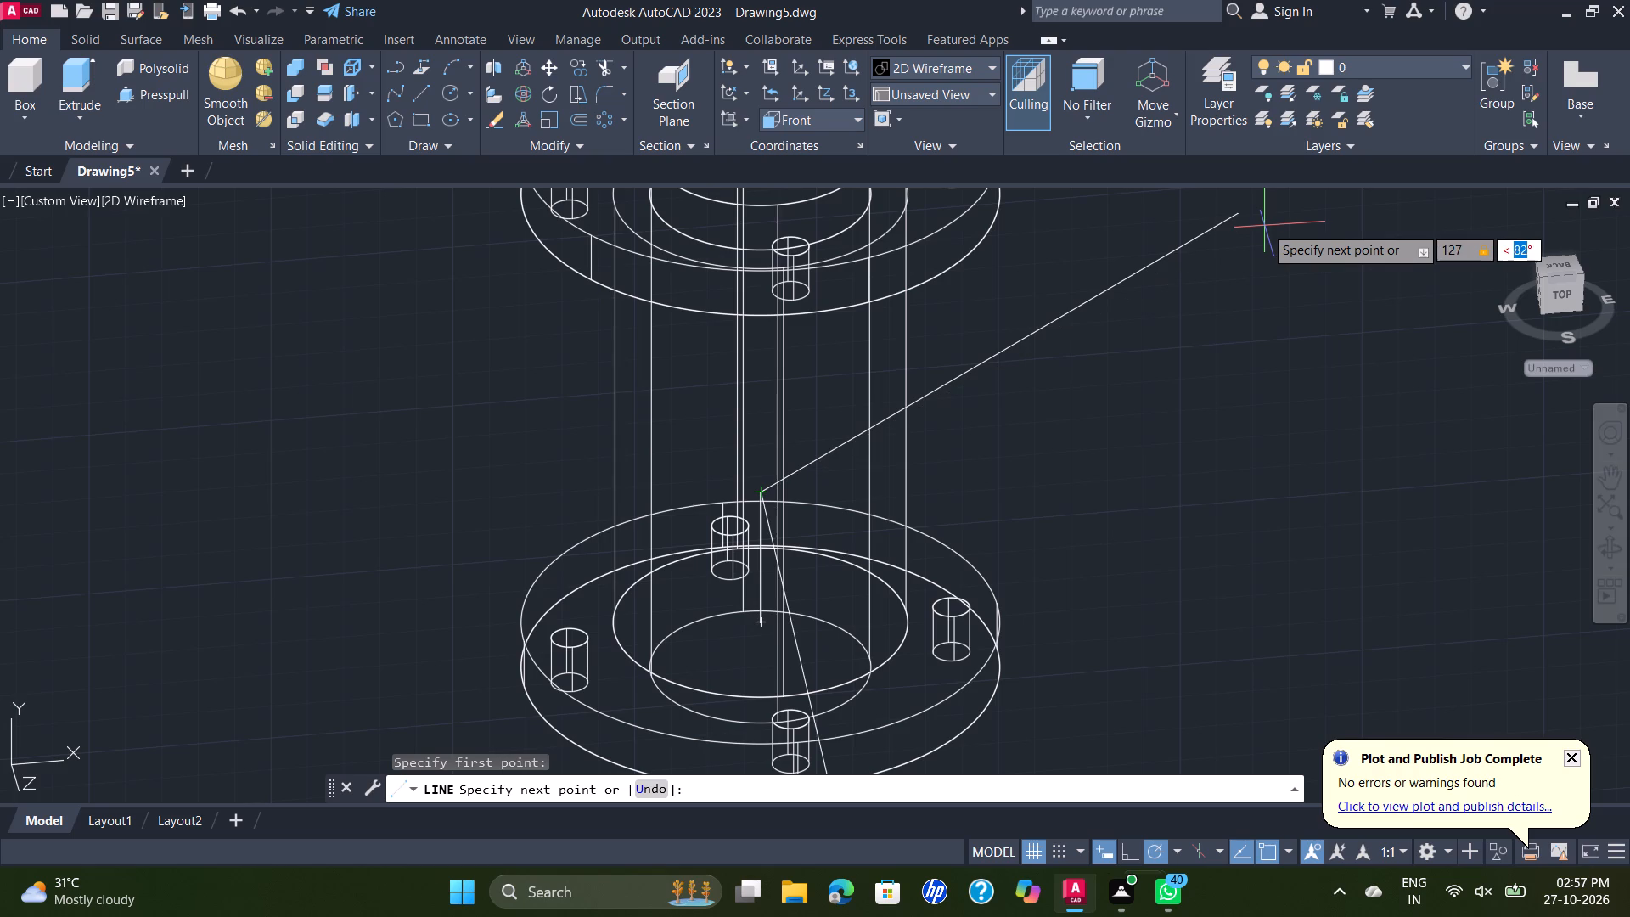
{"action": "type", "text": "25"}
{"action": "key", "text": "Return"}
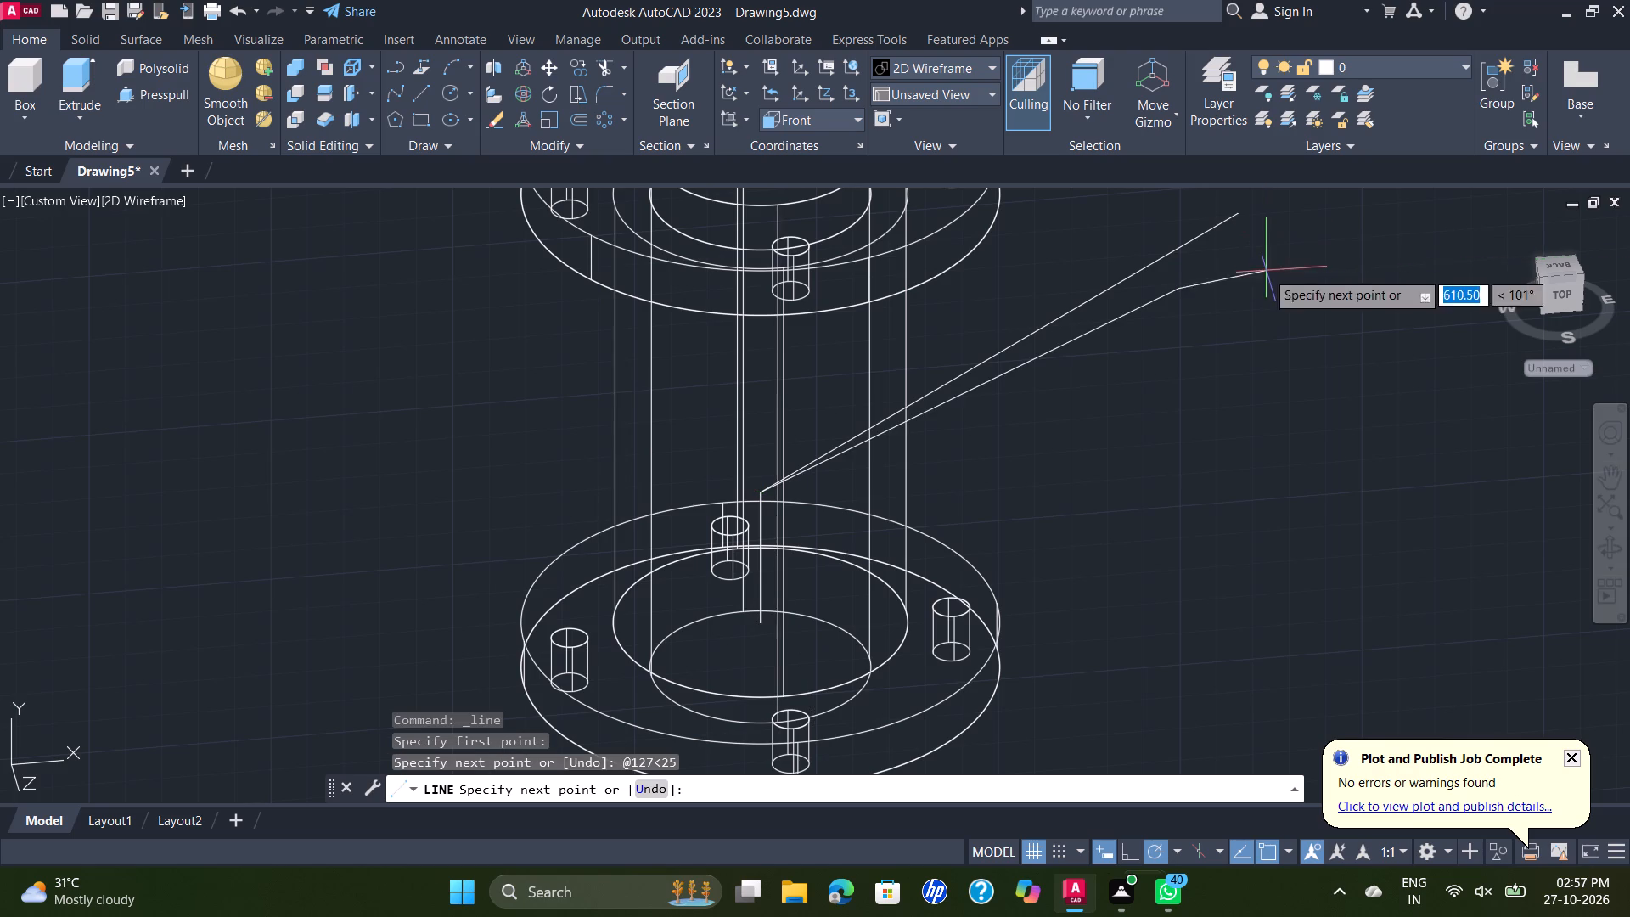
{"action": "key", "text": "Escape"}
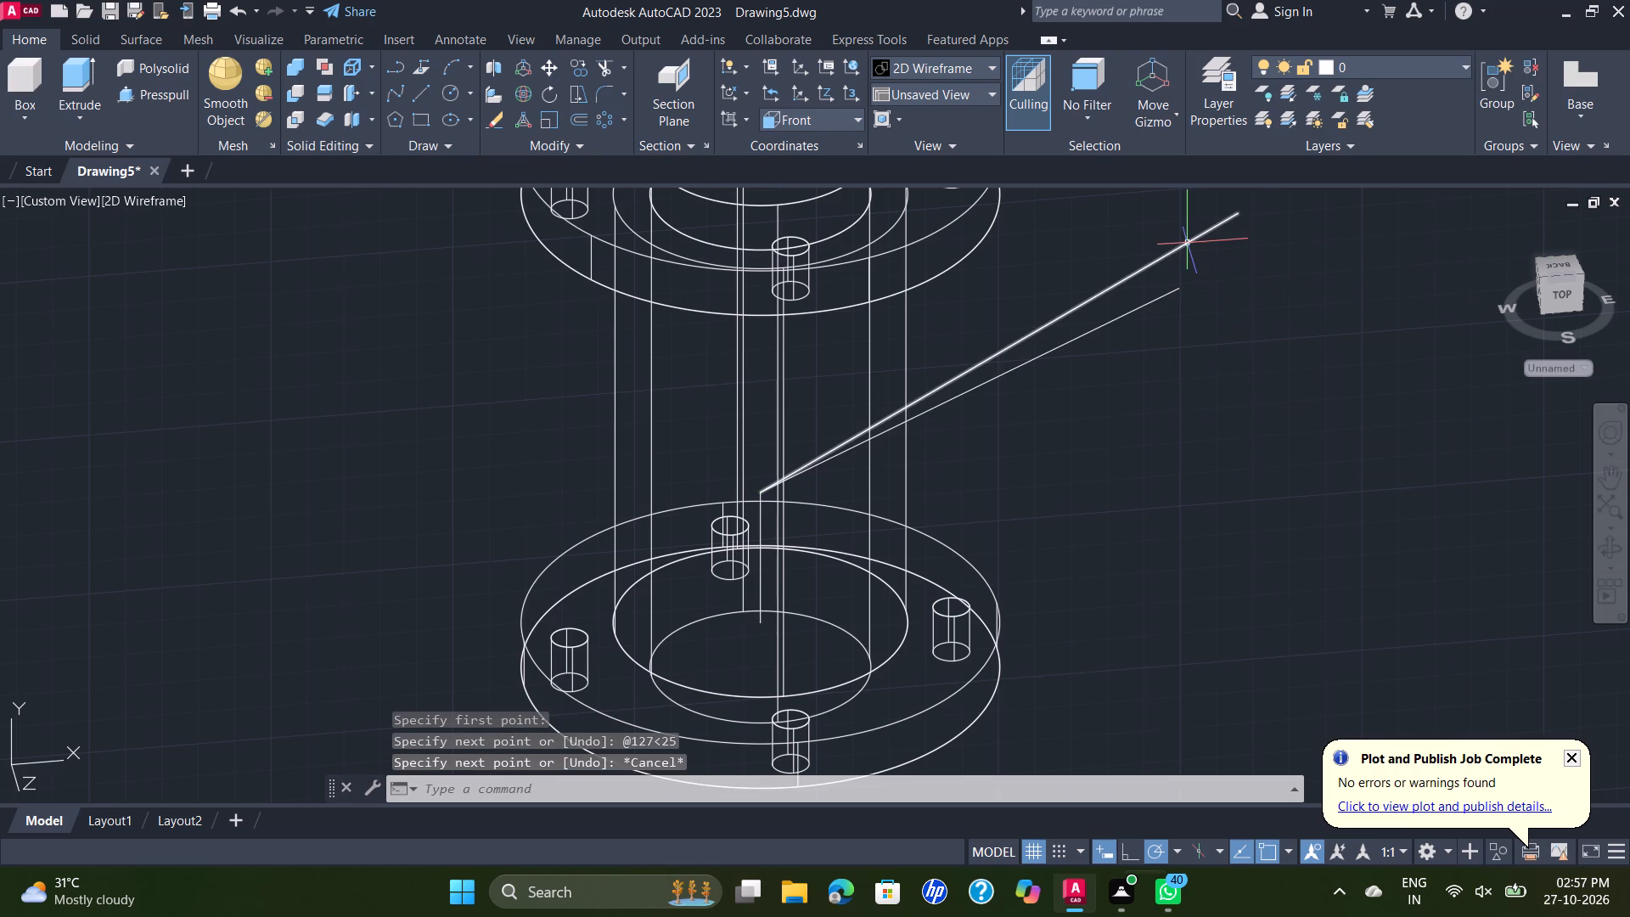
Try to check the angle between the new 25° line and the vertical axis line with an unplaced angular dimension.
{"action": "scroll", "coordinate": [1246, 347], "scroll_direction": "down", "scroll_amount": 1}
{"action": "scroll", "coordinate": [1229, 364], "scroll_direction": "up", "scroll_amount": 1}
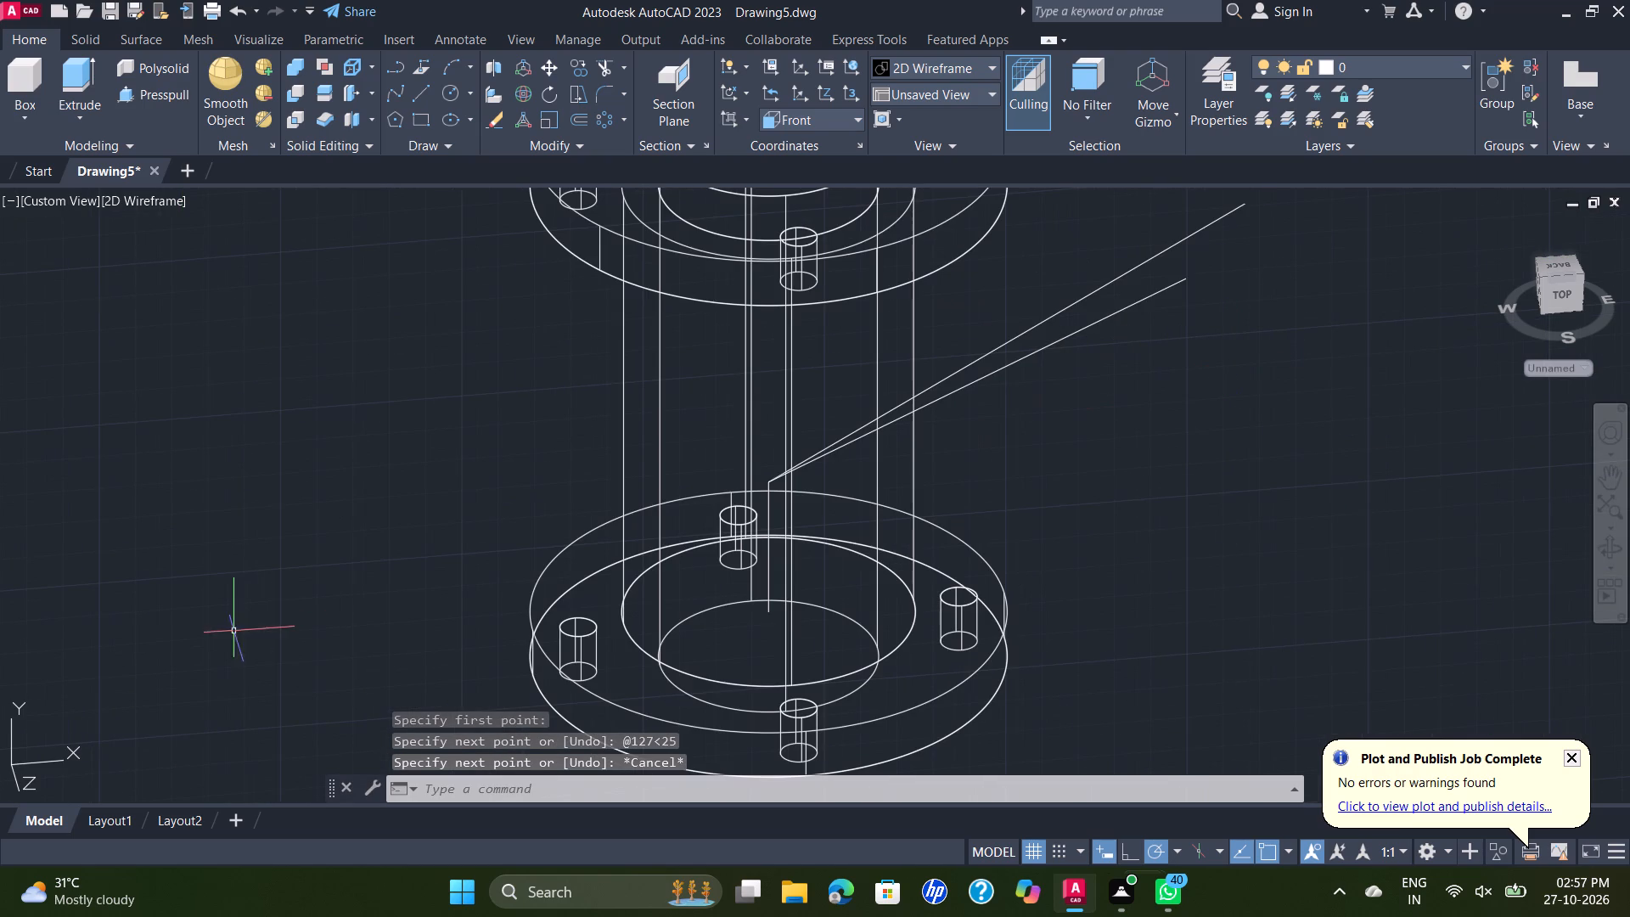
{"action": "key", "text": "d"}
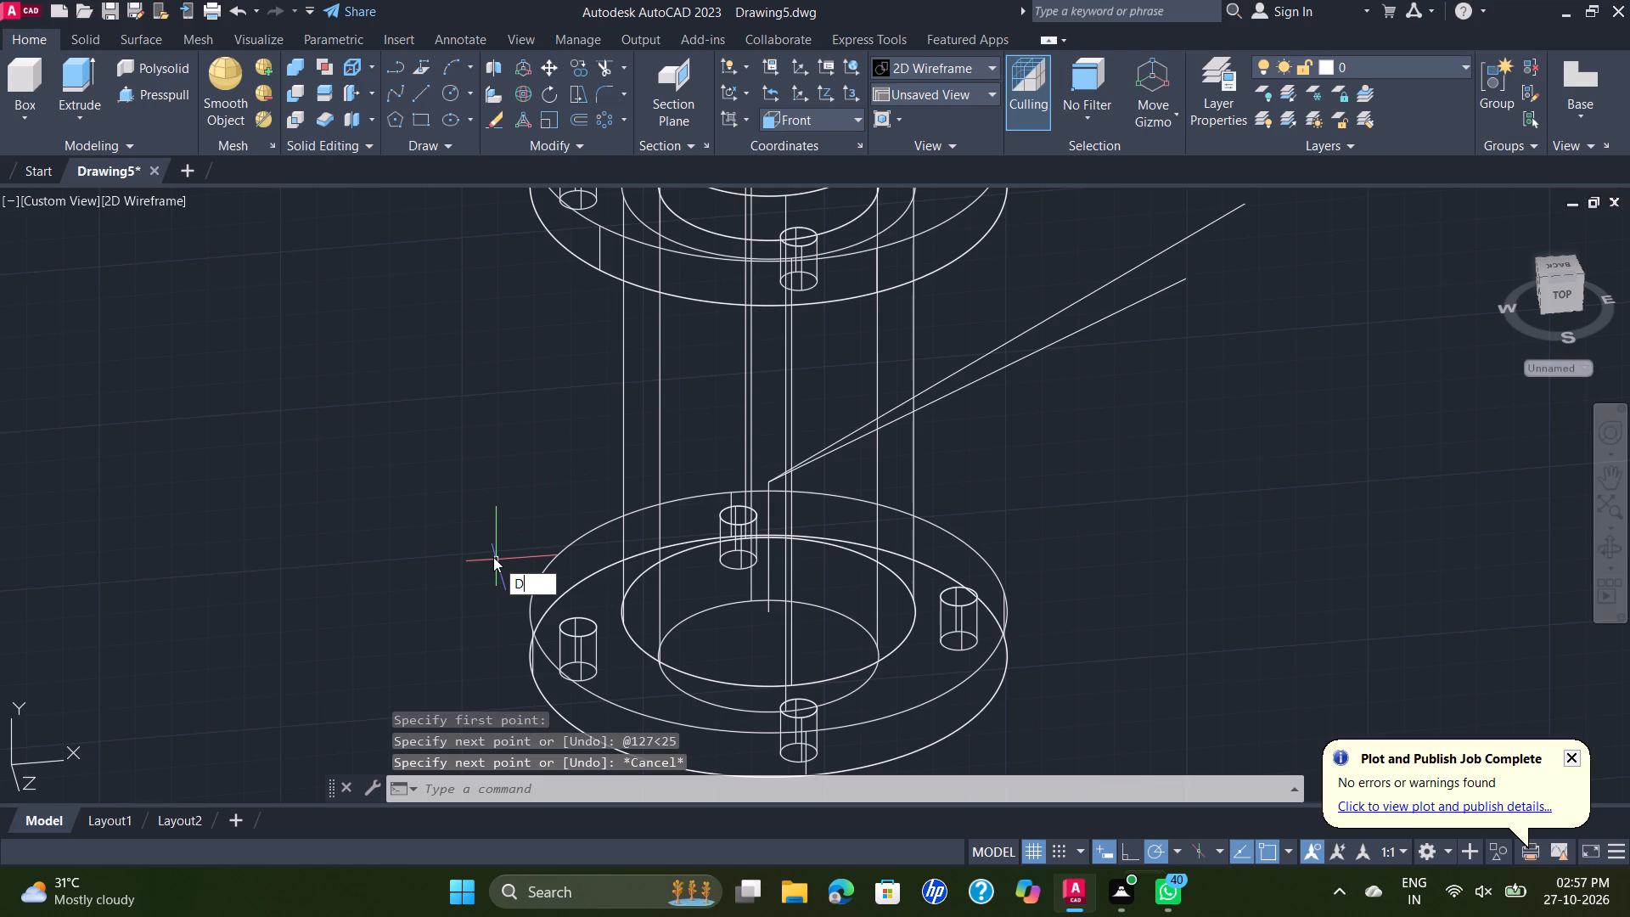
{"action": "type", "text": "IM"}
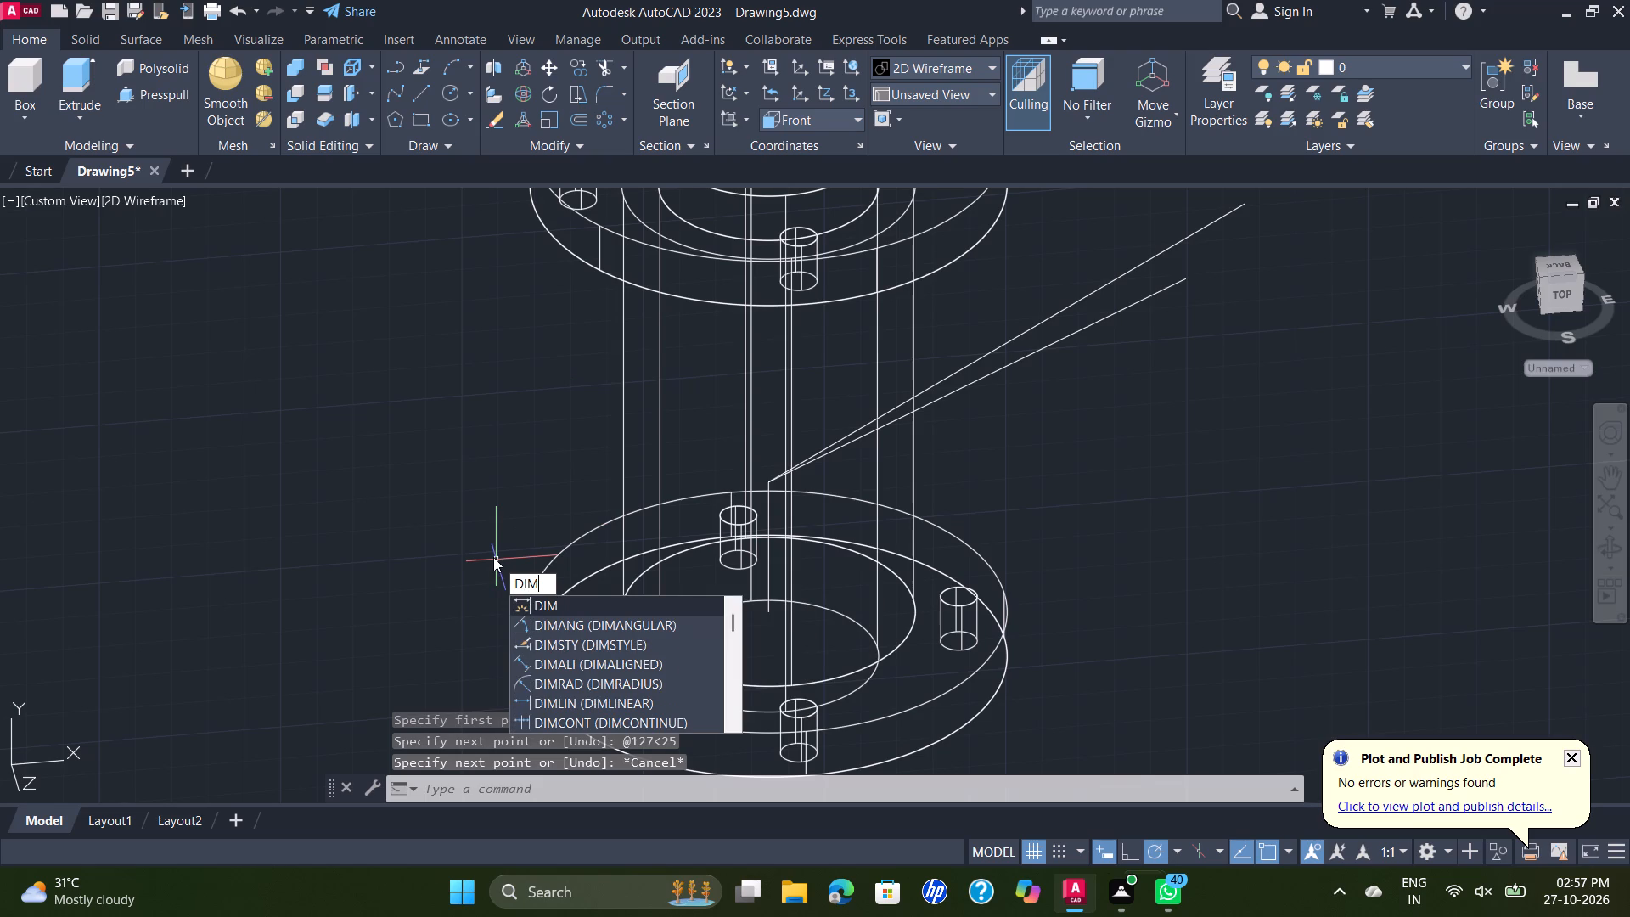
{"action": "left_click", "coordinate": [646, 623]}
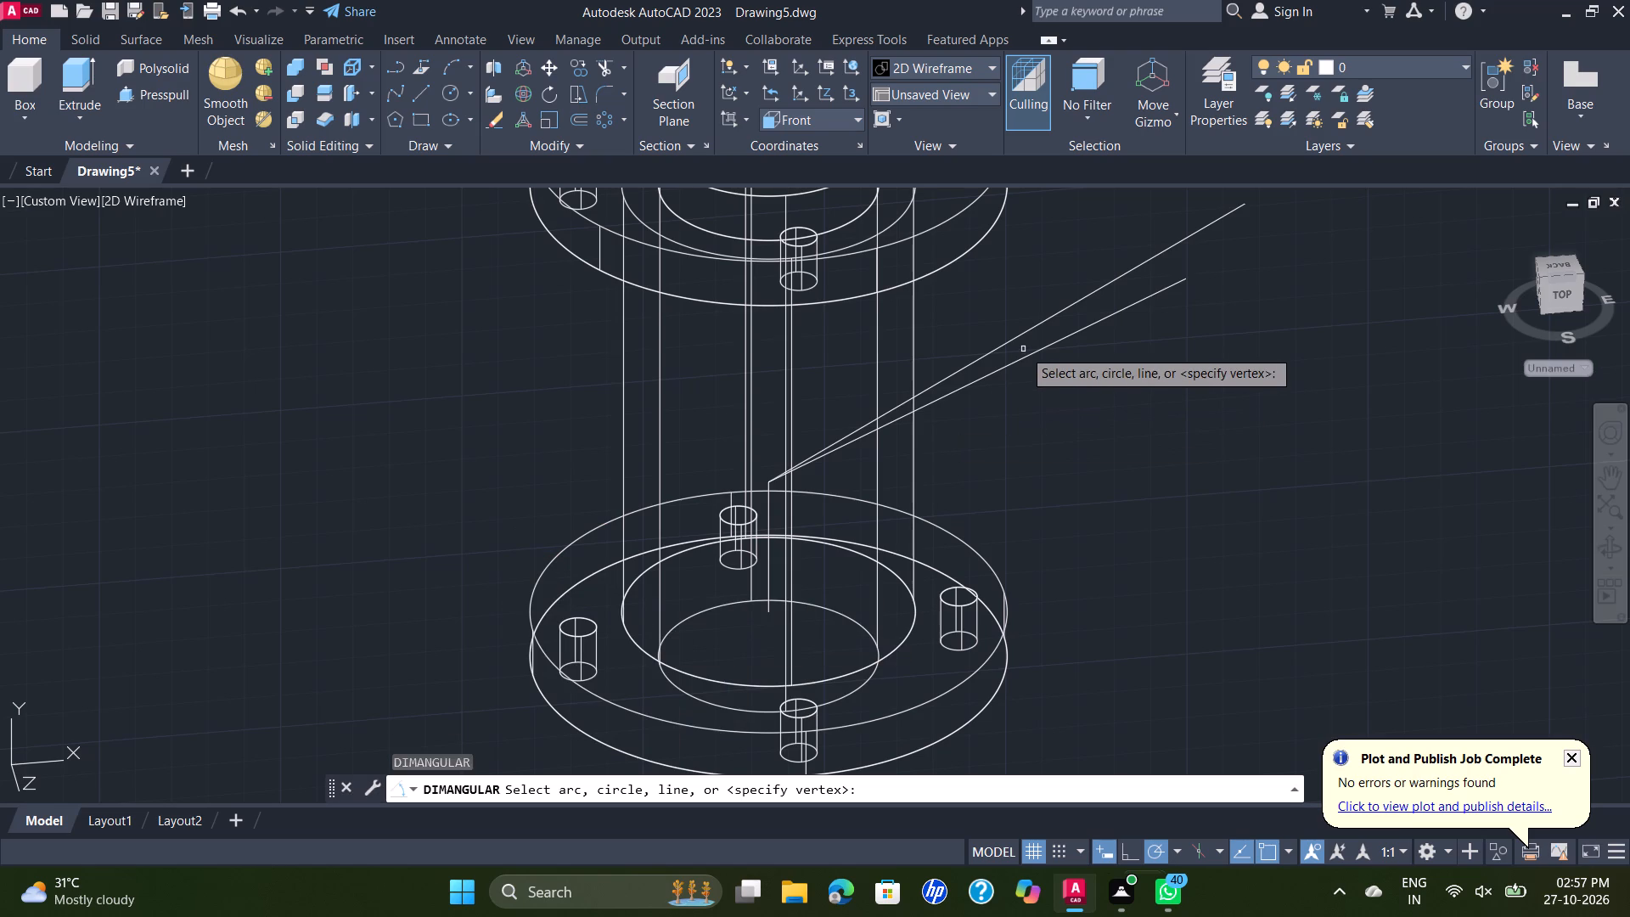
{"action": "left_click", "coordinate": [1034, 353]}
{"action": "left_click", "coordinate": [771, 499]}
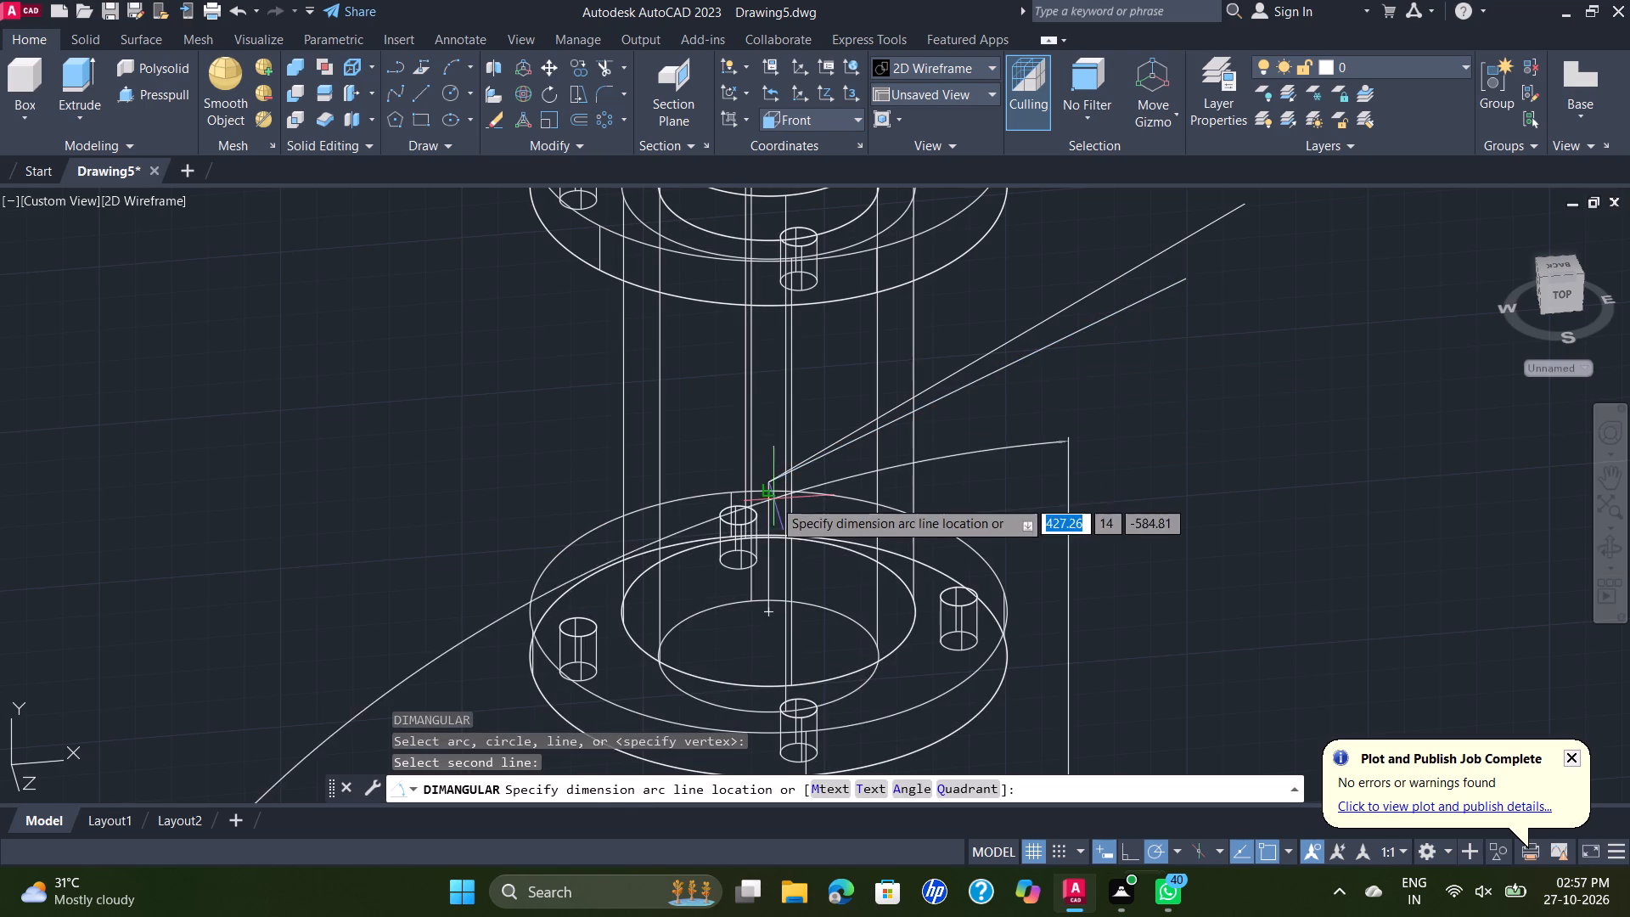
{"action": "scroll", "coordinate": [1120, 523], "scroll_direction": "down", "scroll_amount": 3}
{"action": "scroll", "coordinate": [1153, 712], "scroll_direction": "up", "scroll_amount": 1}
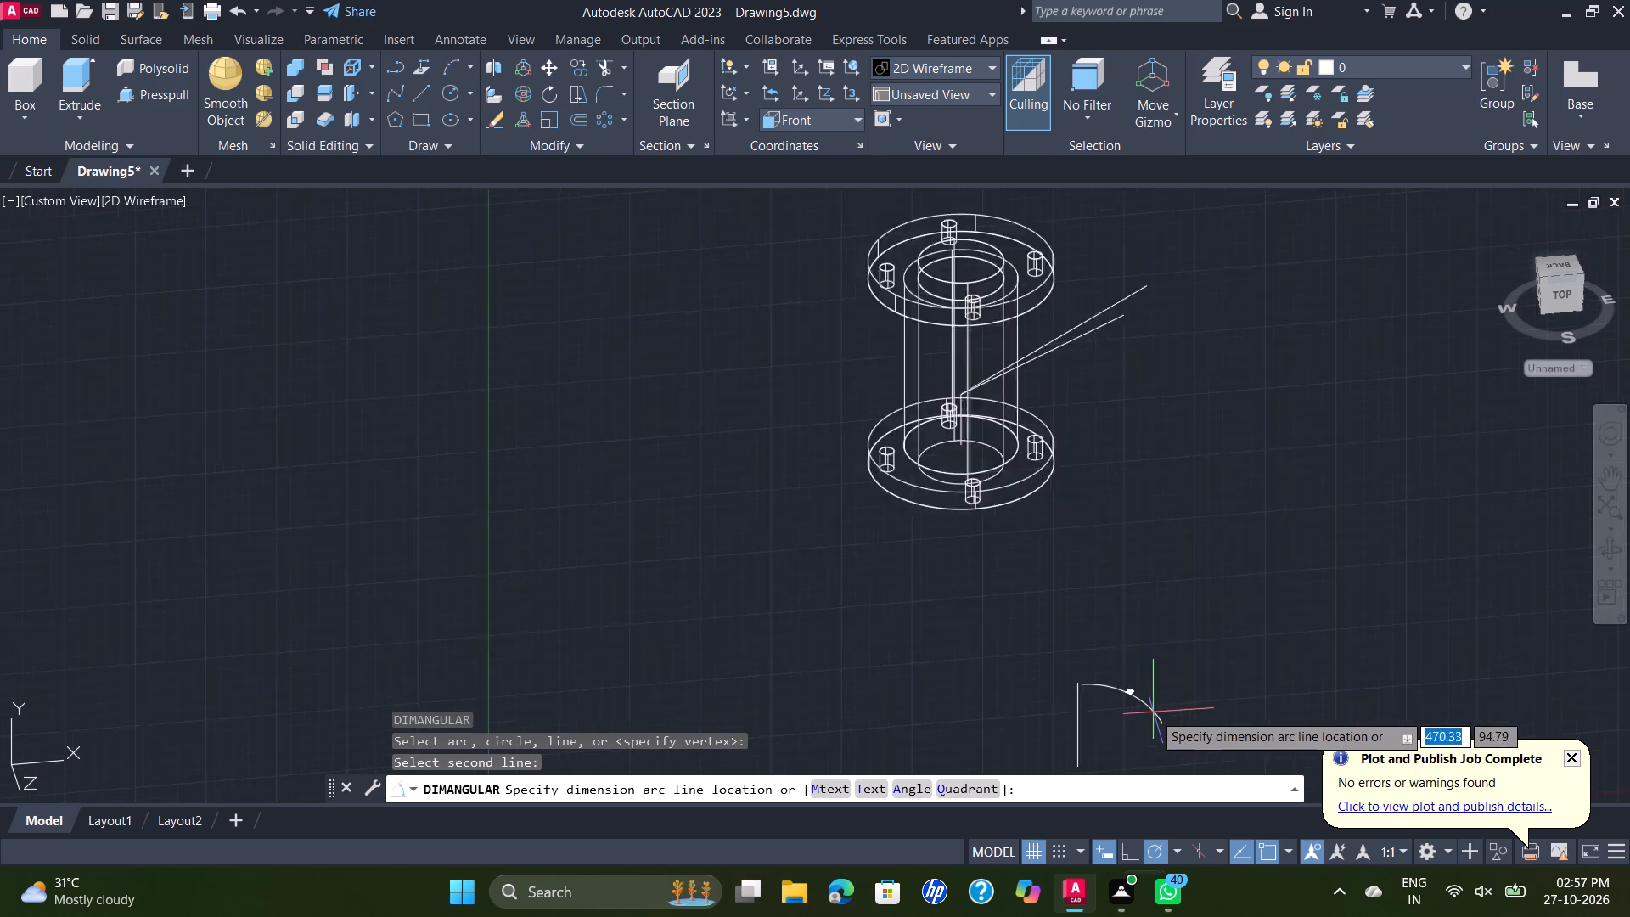
{"action": "scroll", "coordinate": [1153, 712], "scroll_direction": "up", "scroll_amount": 4}
{"action": "scroll", "coordinate": [1121, 683], "scroll_direction": "down", "scroll_amount": 2}
{"action": "scroll", "coordinate": [1134, 611], "scroll_direction": "down", "scroll_amount": 2}
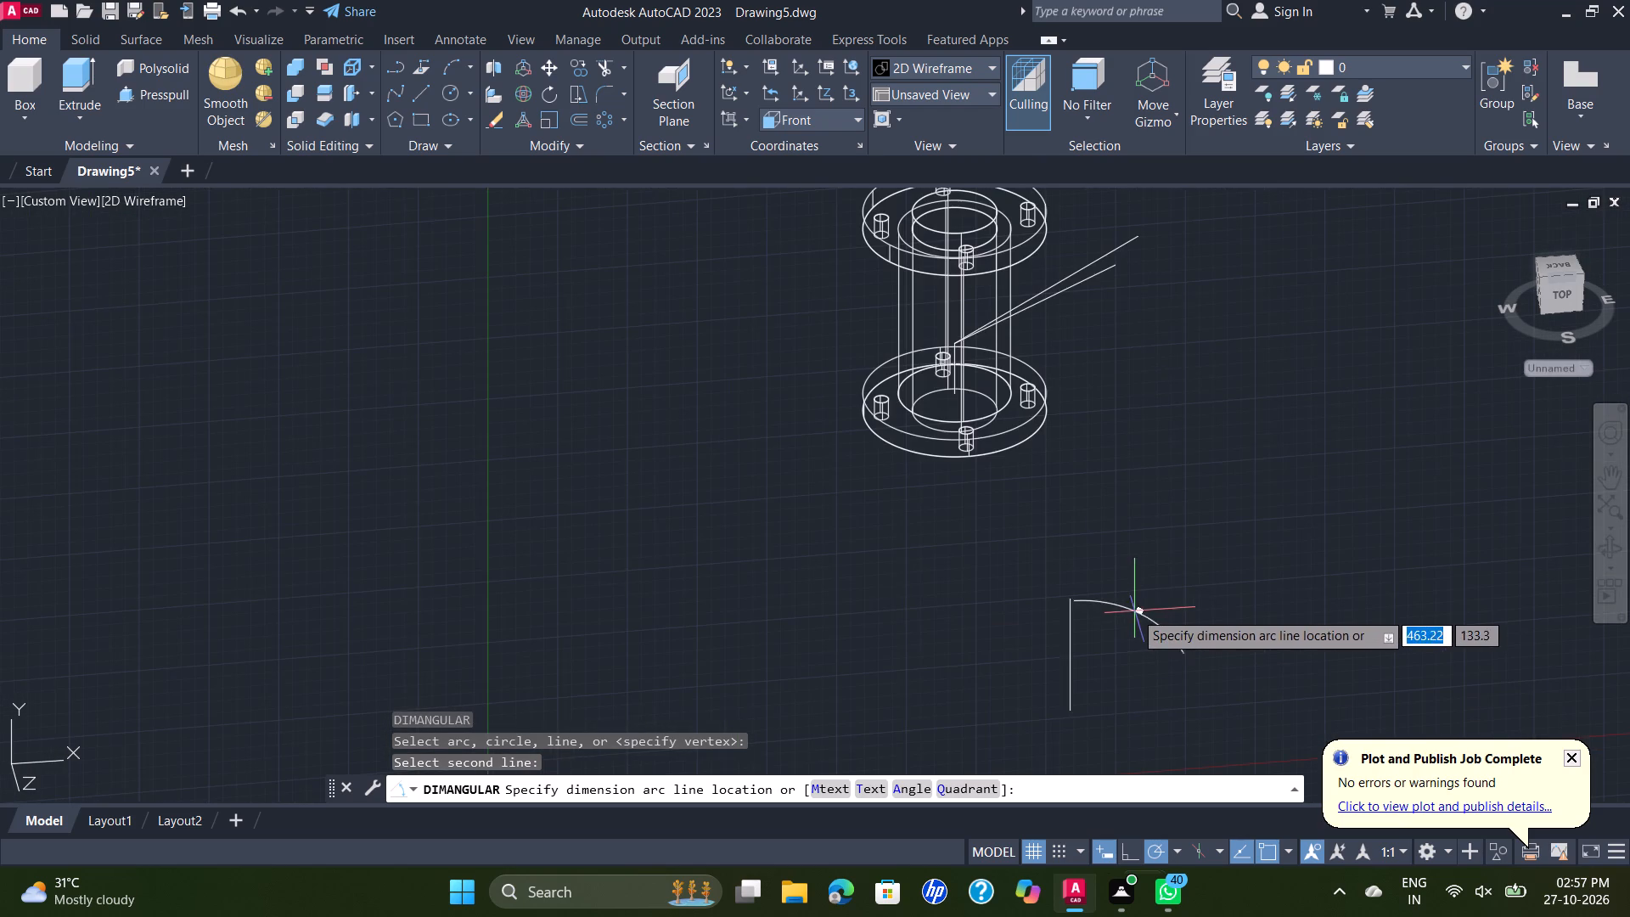
{"action": "key", "text": "Escape"}
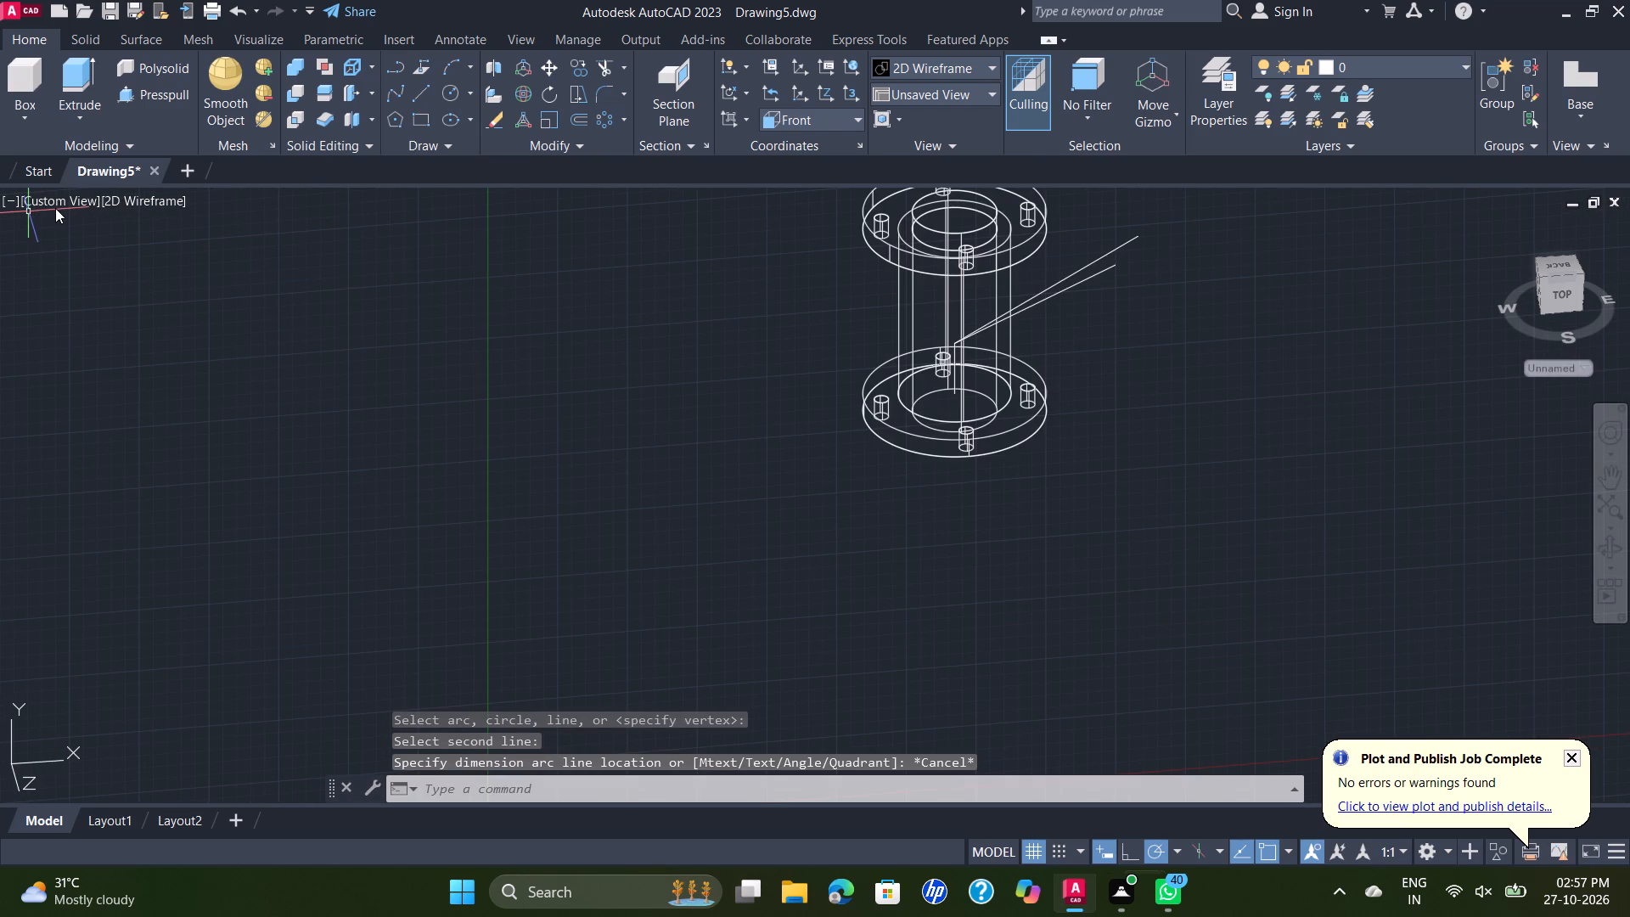
In the Front view, check the angle between the 25° line and the vertical axis line with an unplaced angular dimension.
{"action": "left_click", "coordinate": [84, 196]}
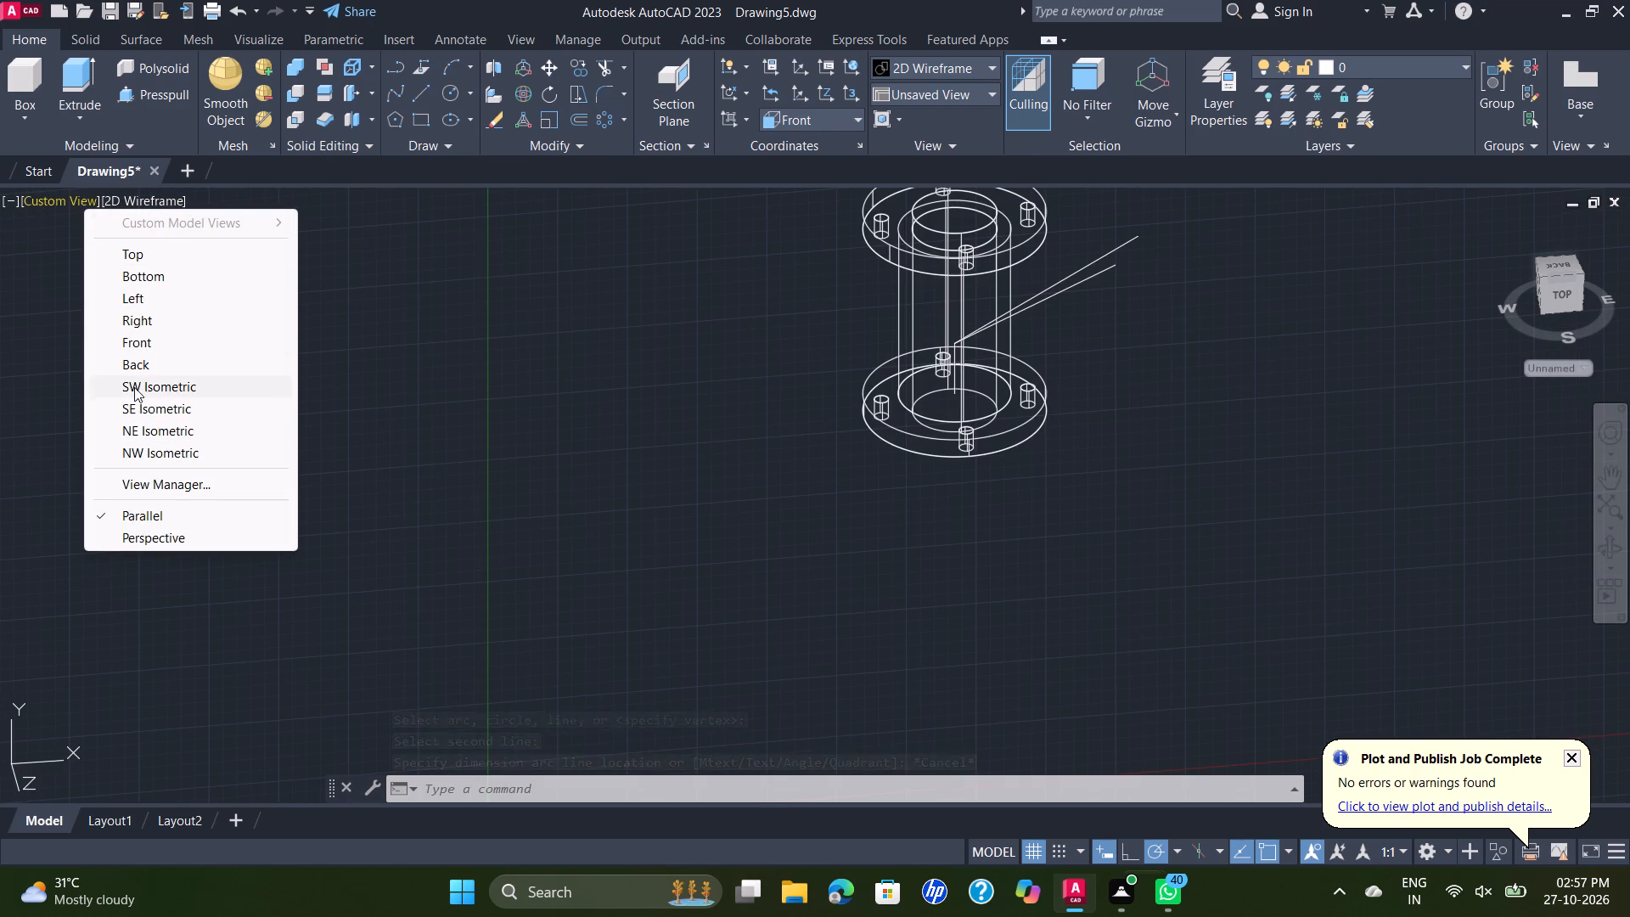
{"action": "left_click", "coordinate": [155, 346]}
{"action": "scroll", "coordinate": [807, 515], "scroll_direction": "down", "scroll_amount": 2}
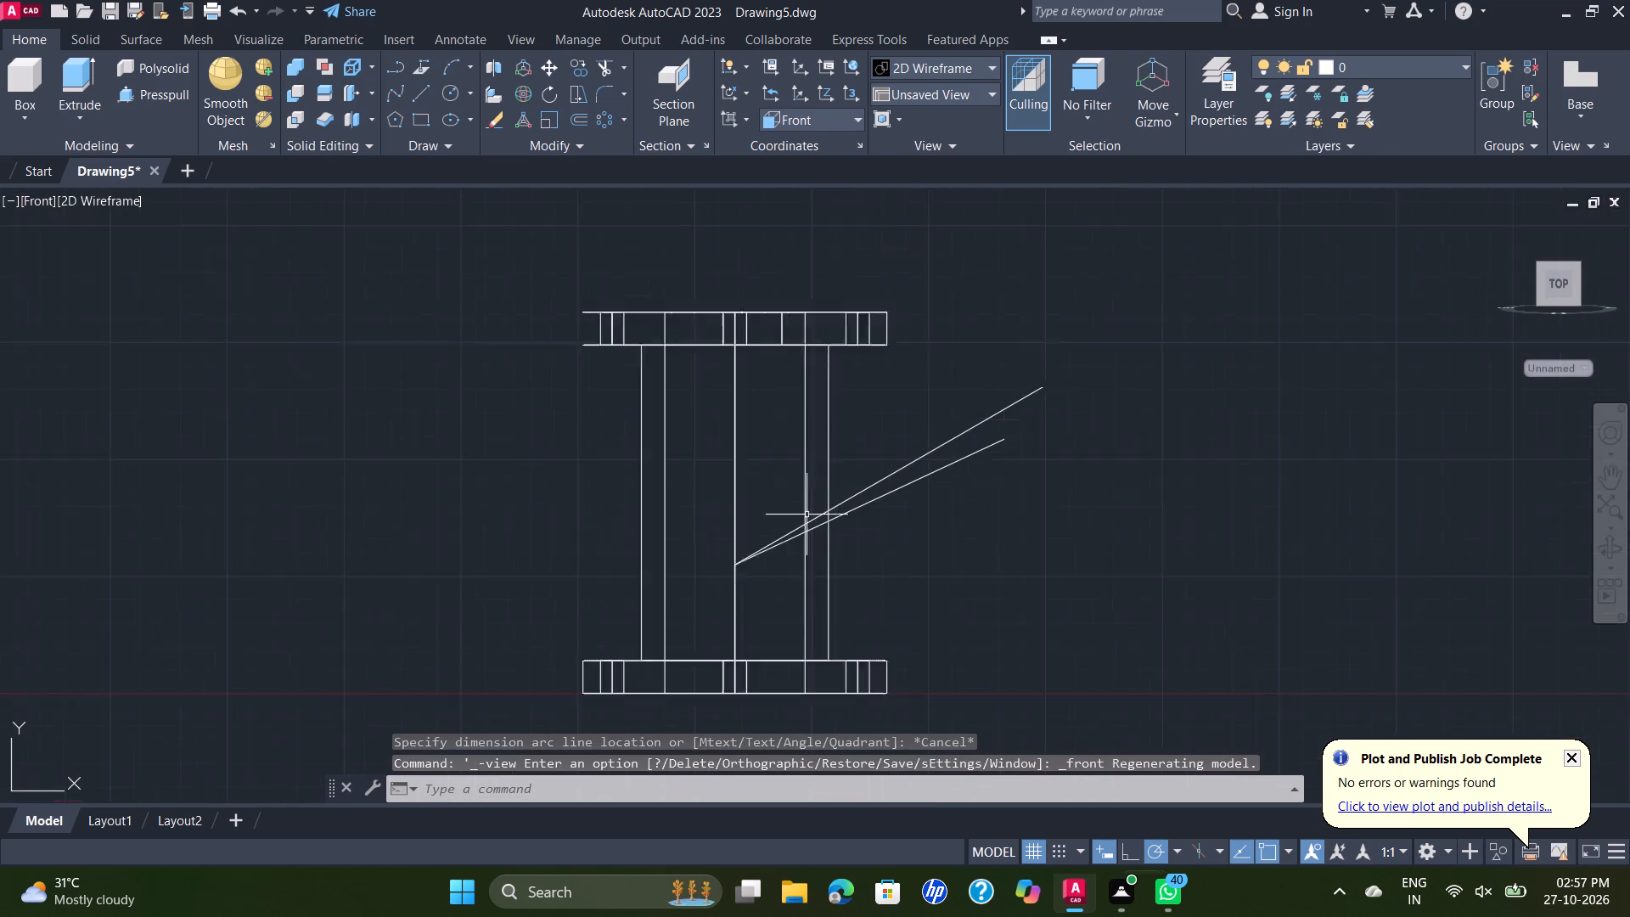
{"action": "scroll", "coordinate": [773, 549], "scroll_direction": "up", "scroll_amount": 1}
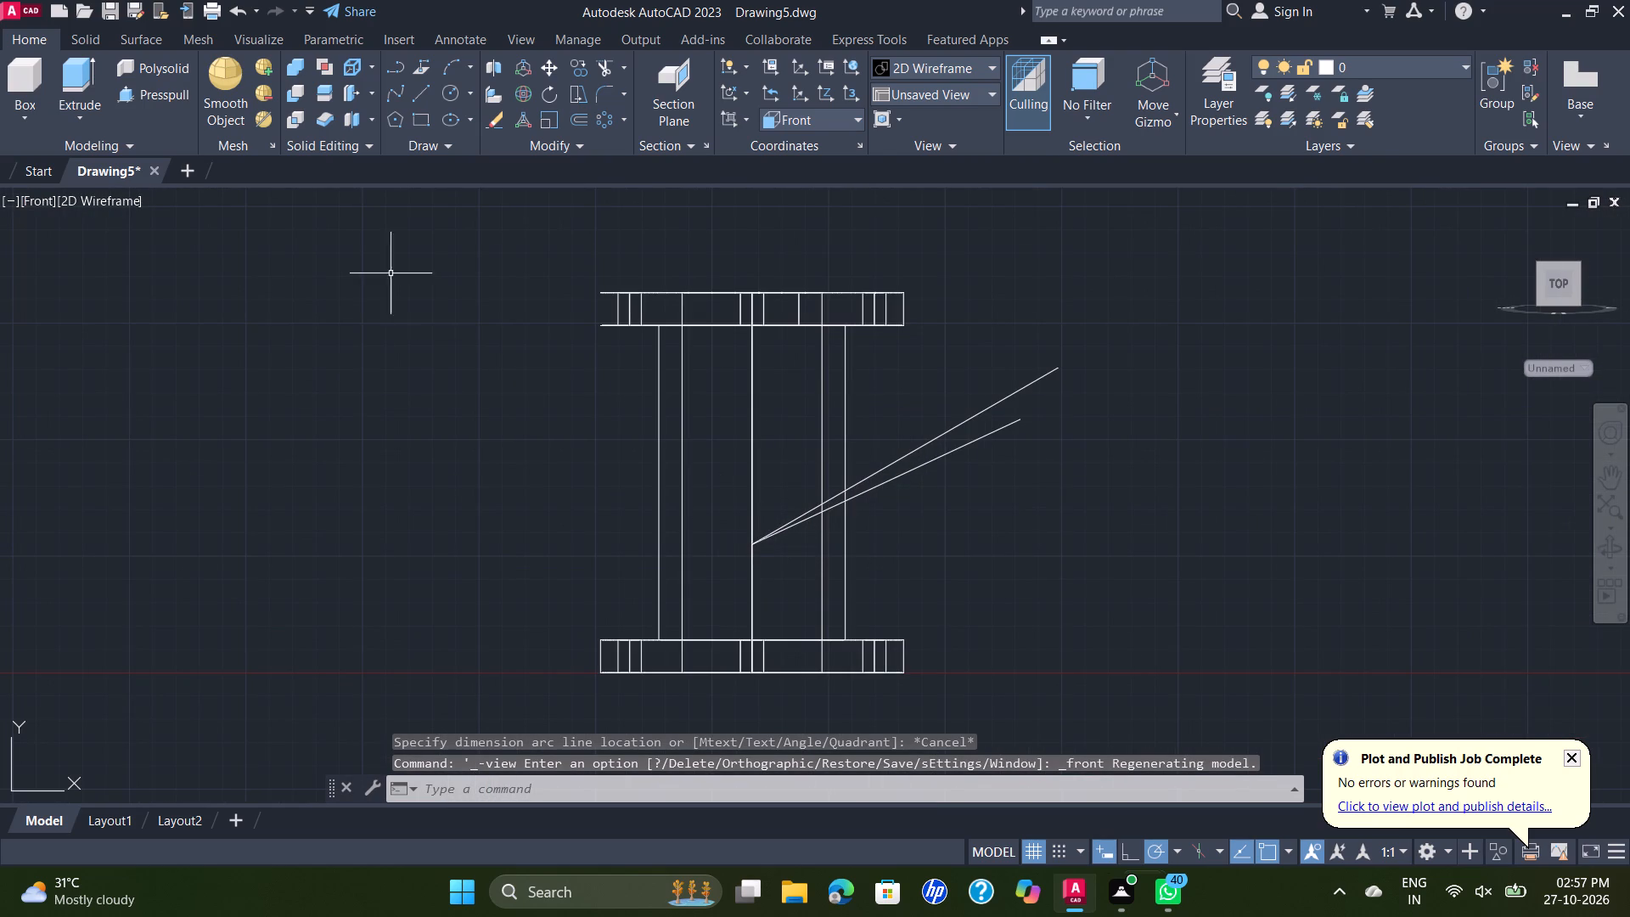
{"action": "key", "text": "d"}
{"action": "key", "text": "i"}
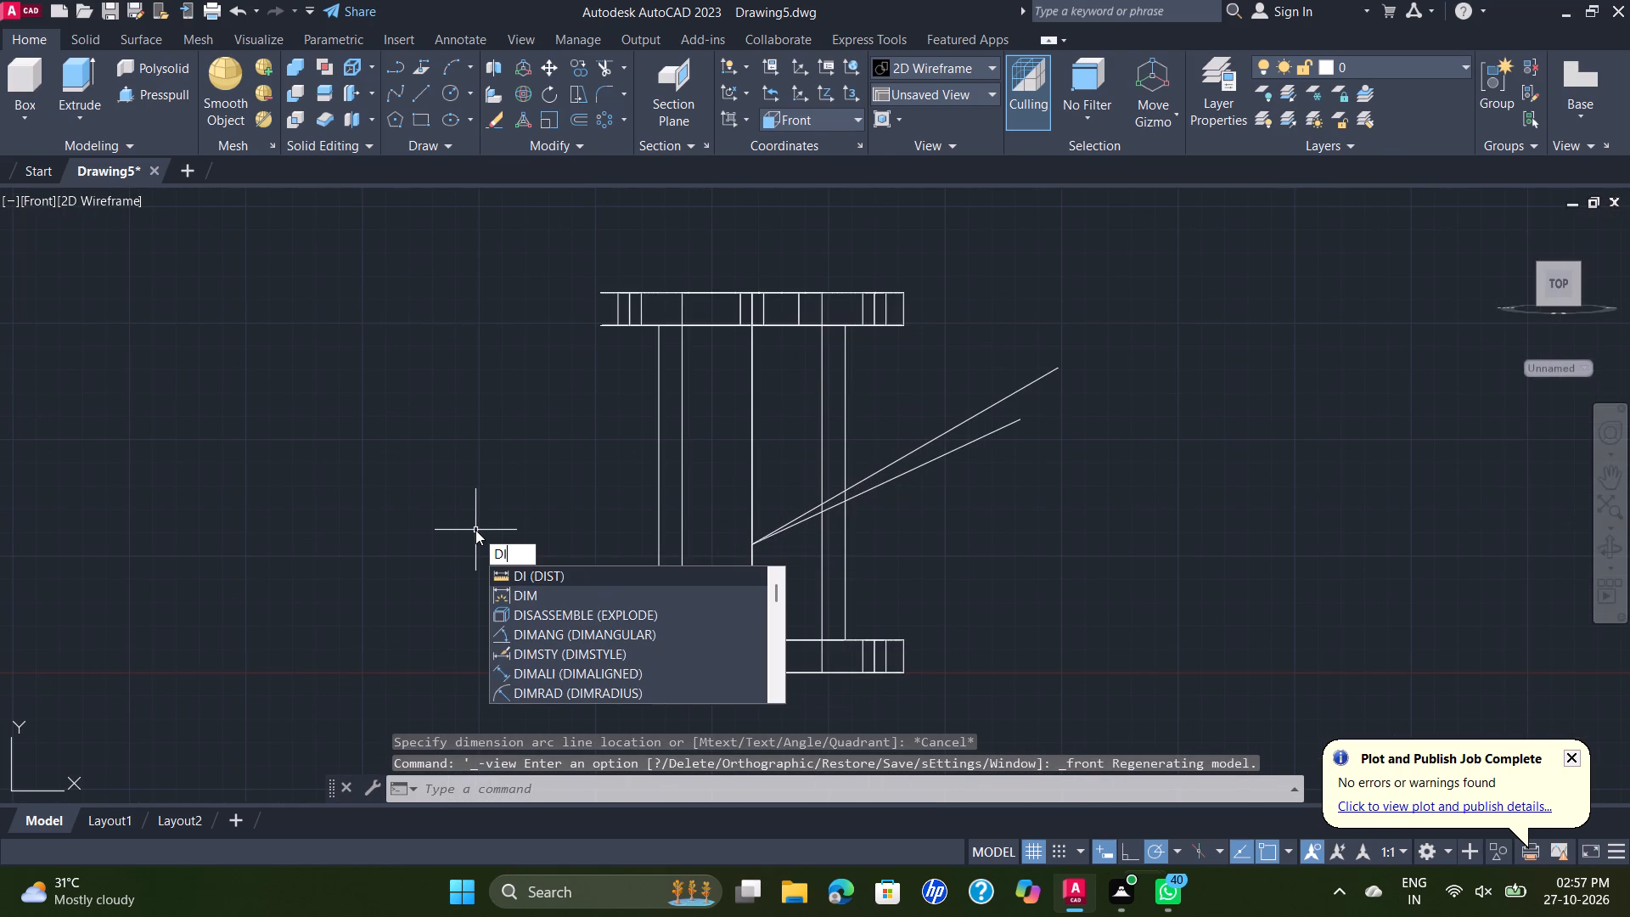
{"action": "left_click", "coordinate": [638, 630]}
{"action": "left_click", "coordinate": [833, 508]}
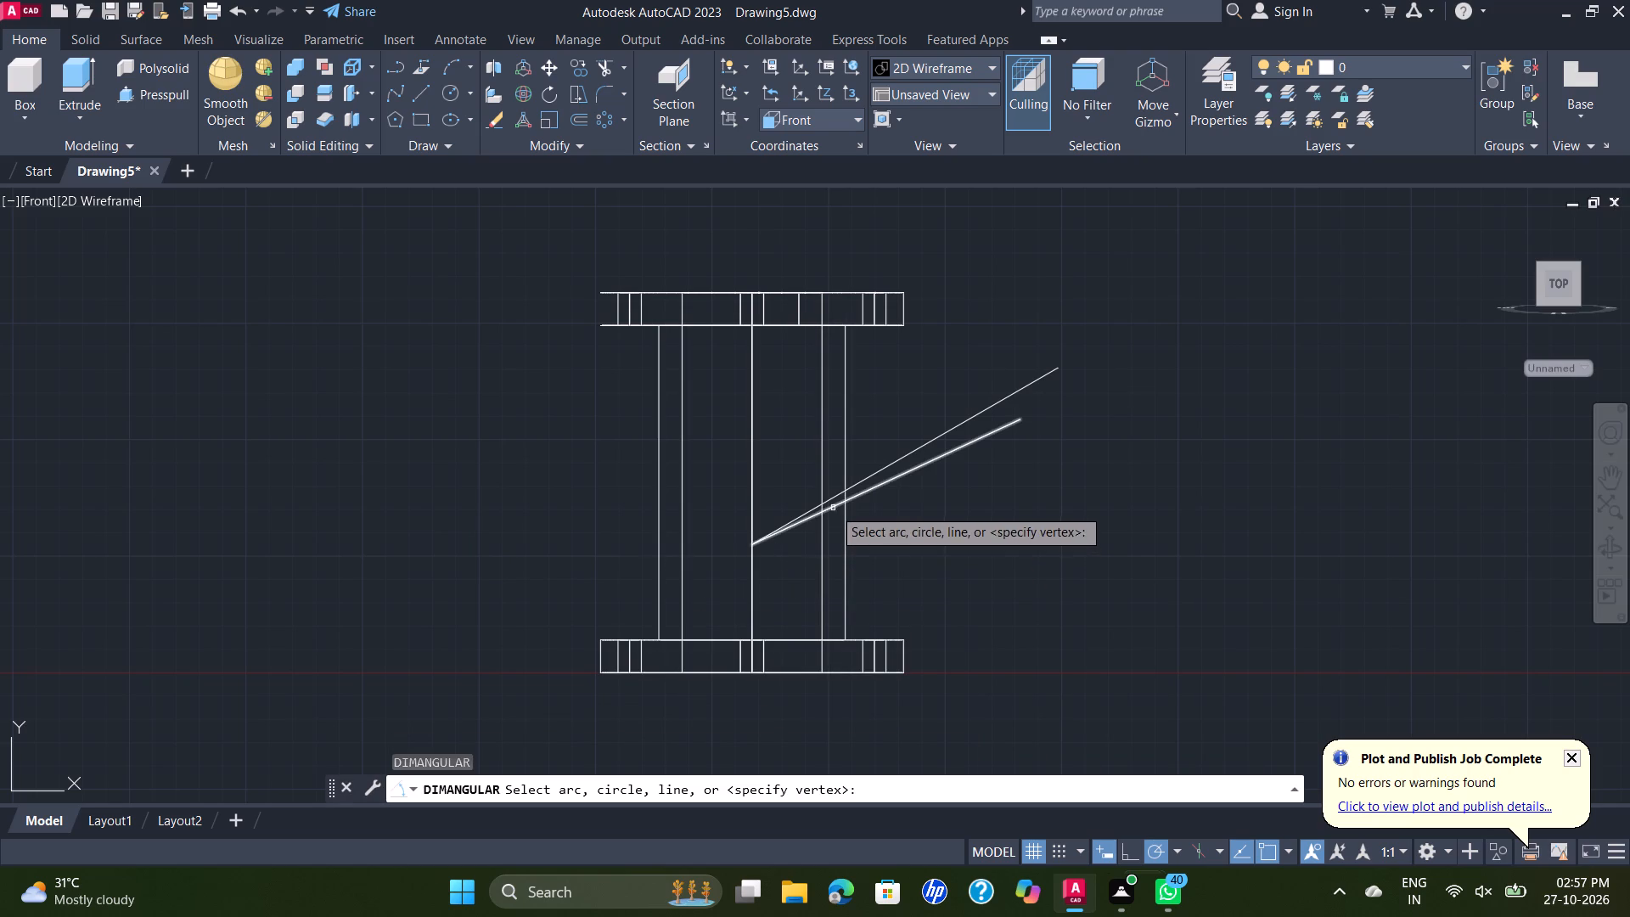
{"action": "left_click", "coordinate": [750, 594]}
{"action": "scroll", "coordinate": [785, 589], "scroll_direction": "up", "scroll_amount": 3}
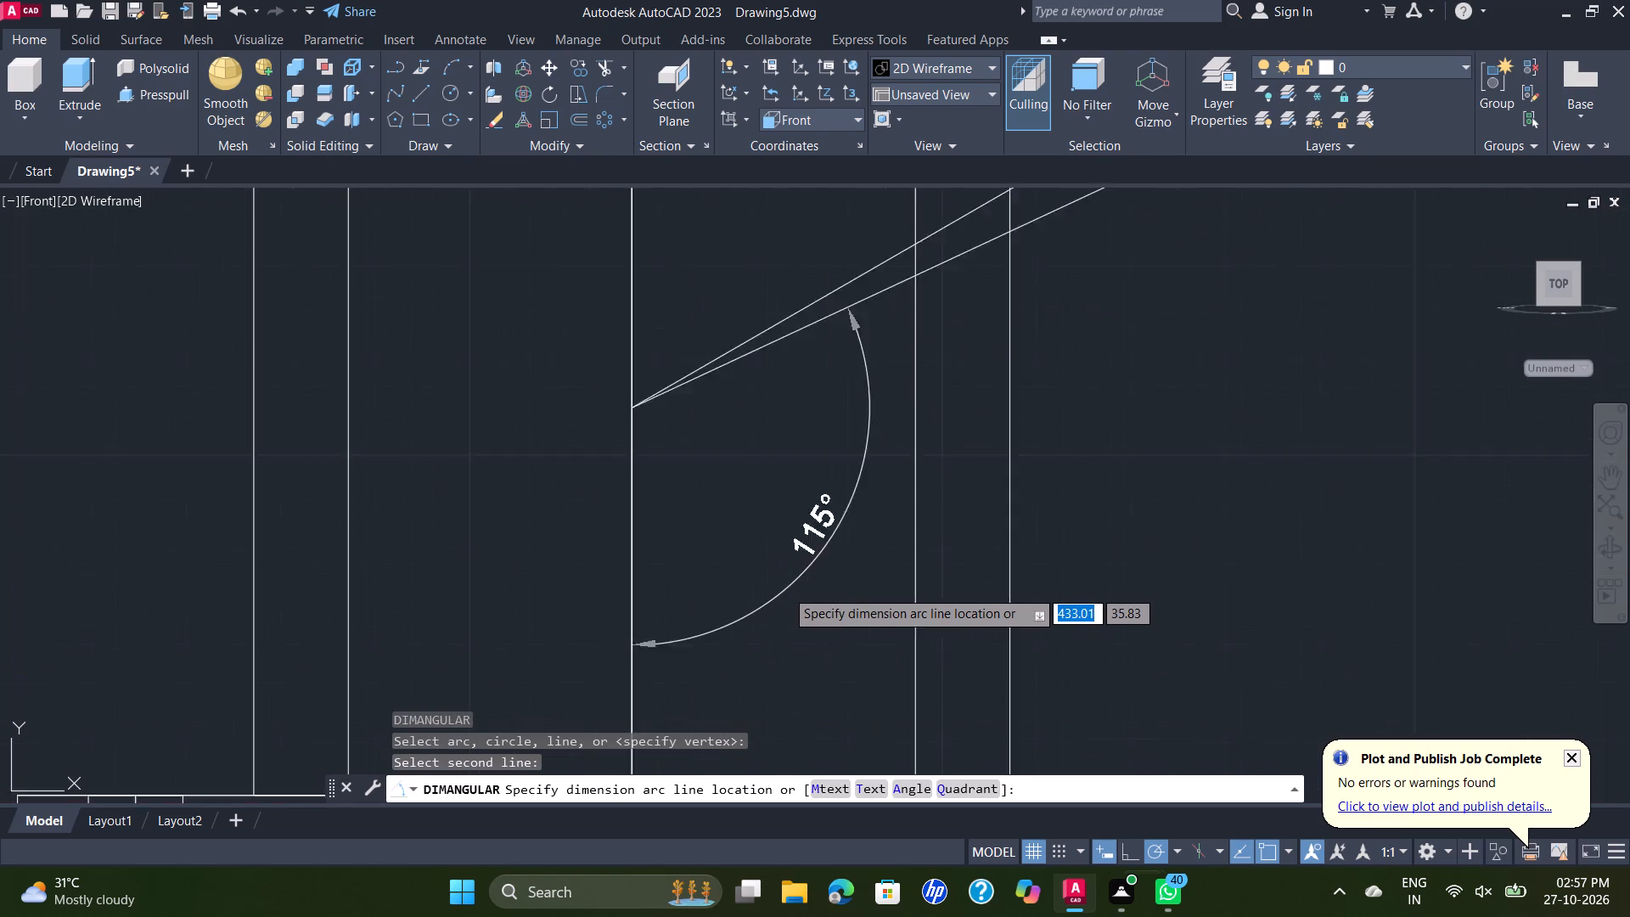
{"action": "scroll", "coordinate": [785, 589], "scroll_direction": "up", "scroll_amount": 1}
{"action": "scroll", "coordinate": [785, 589], "scroll_direction": "down", "scroll_amount": 2}
{"action": "key", "text": "Escape"}
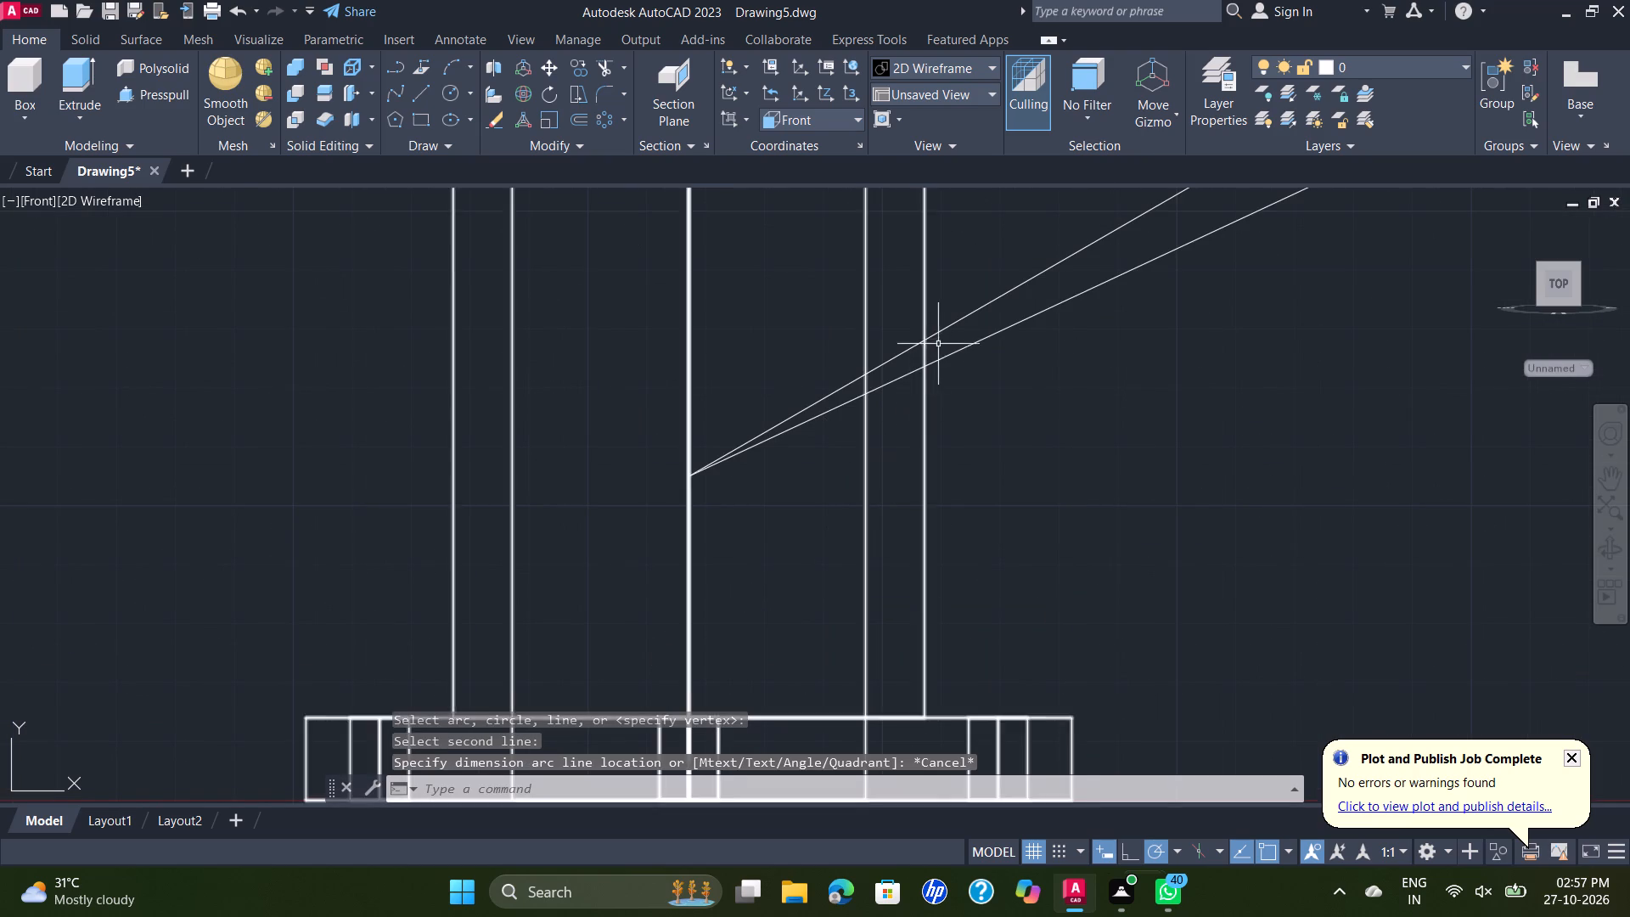
Delete the steeper 30° branch line that shares its start point with the 25° line.
{"action": "left_click", "coordinate": [947, 325]}
{"action": "key", "text": "Delete"}
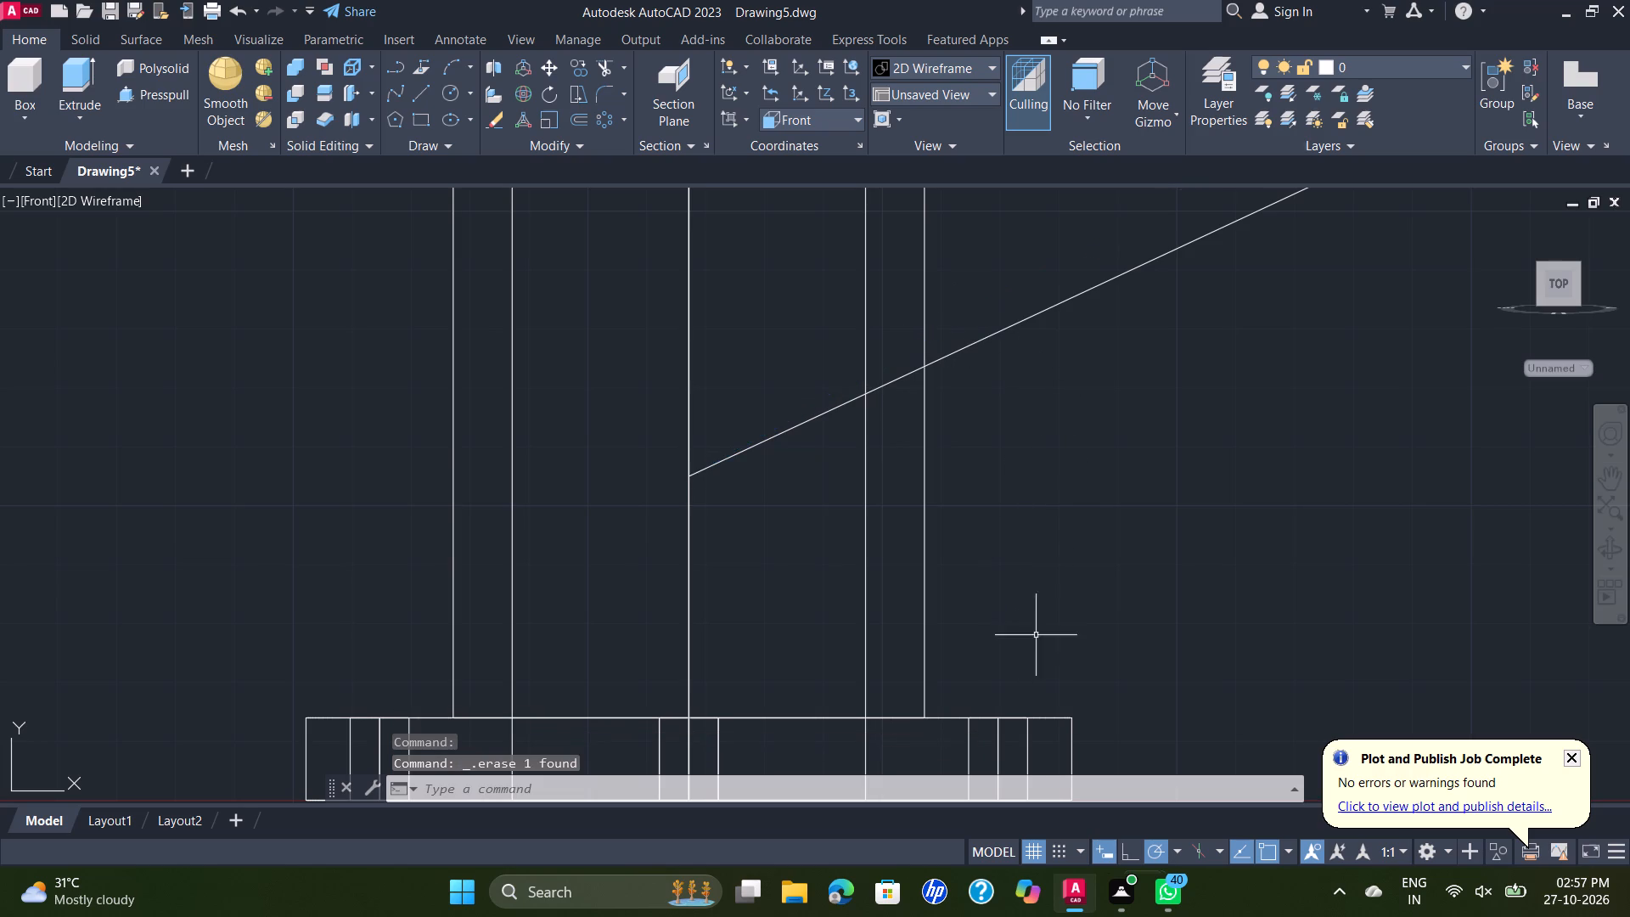
{"action": "scroll", "coordinate": [1056, 542], "scroll_direction": "down", "scroll_amount": 2}
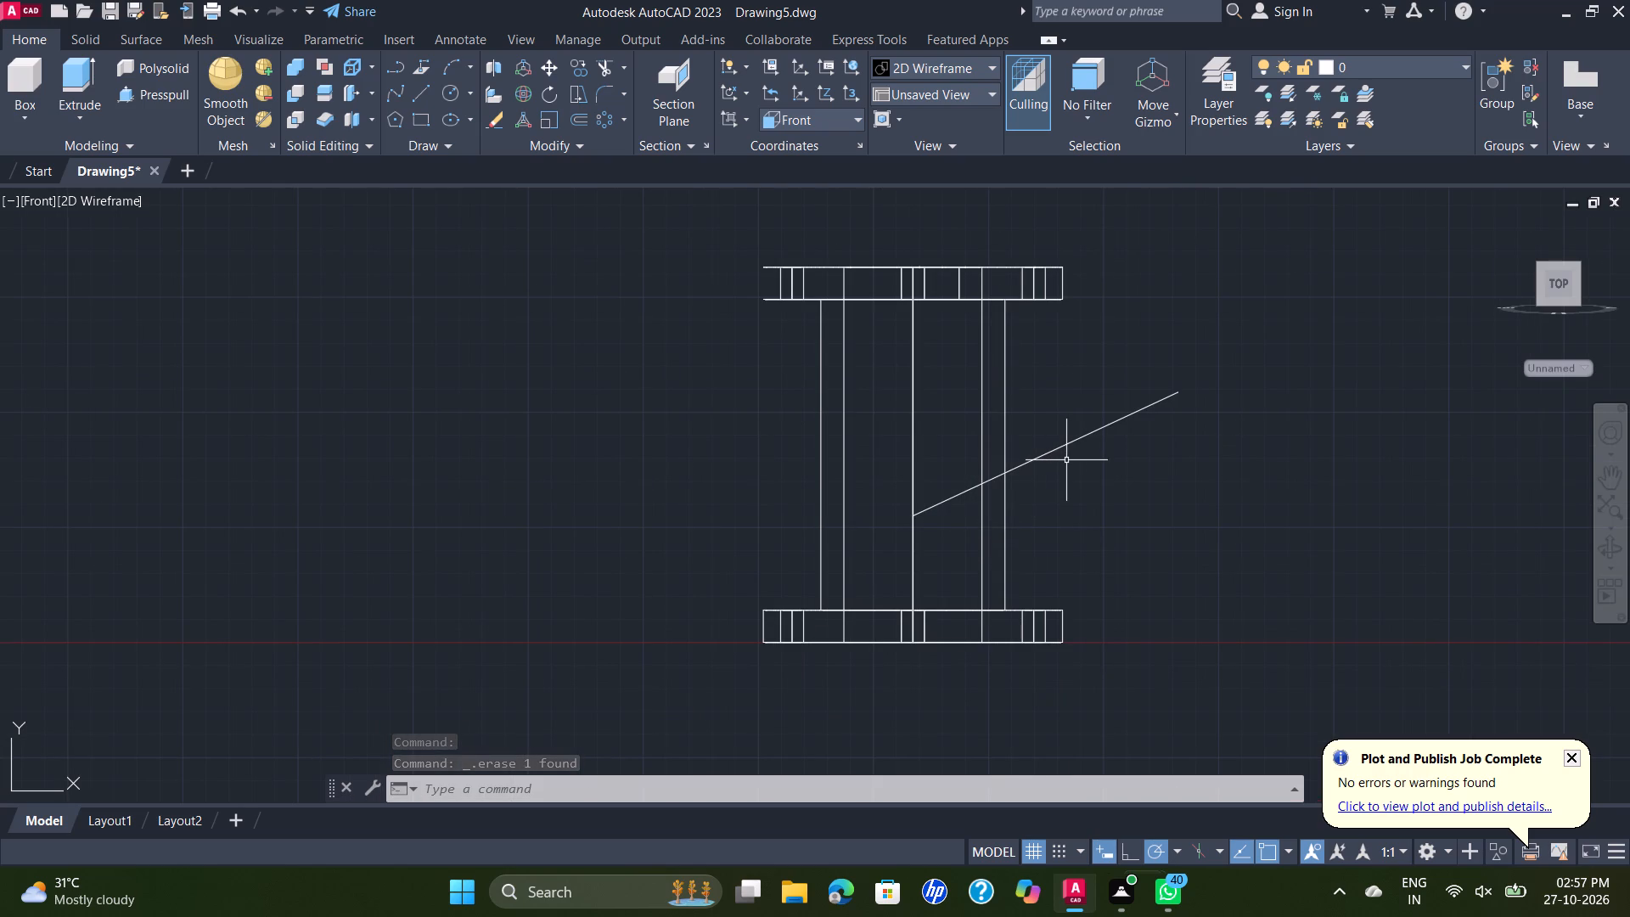
{"action": "key", "text": "space"}
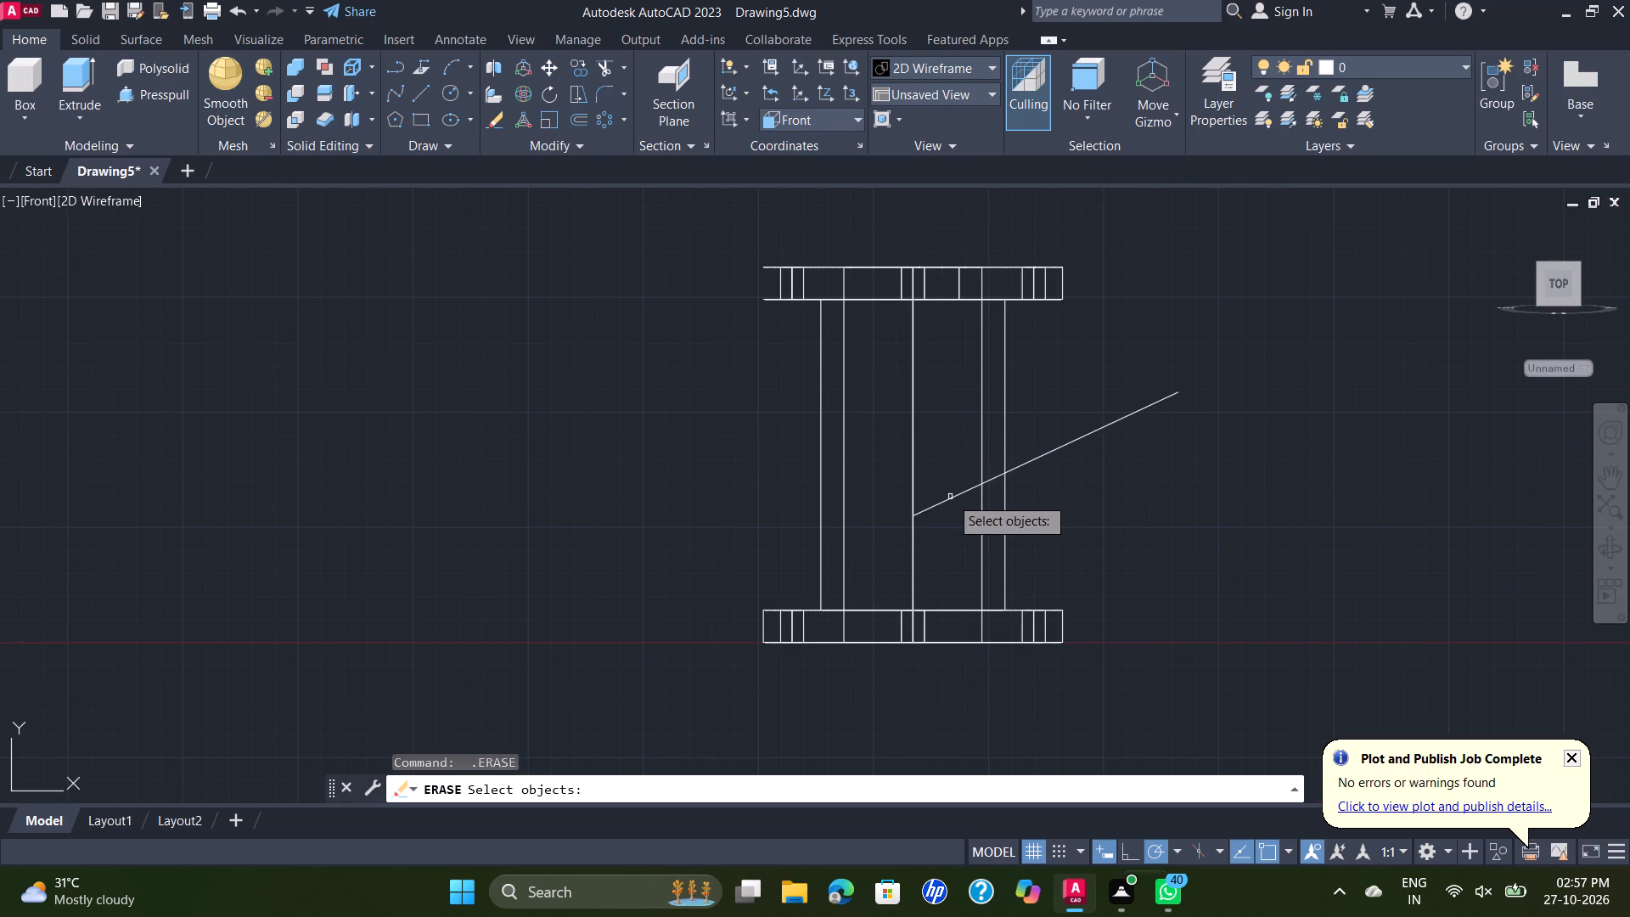
{"action": "key", "text": "Escape"}
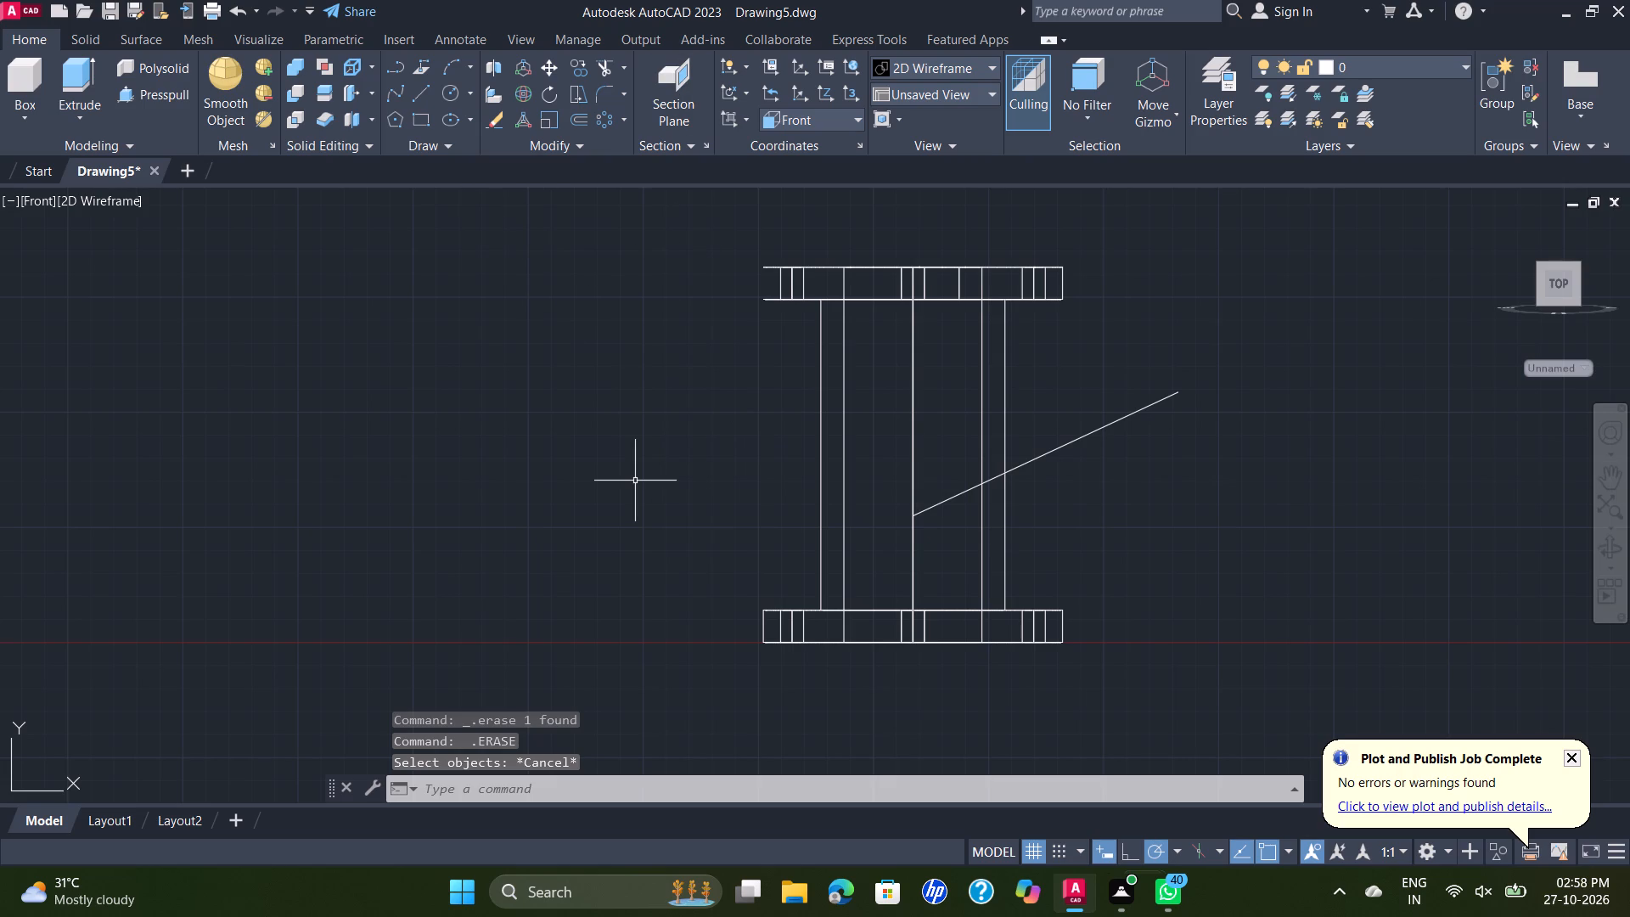
Recheck the angle between the remaining branch line and the vertical axis line with an unplaced angular dimension.
{"action": "type", "text": "DIM"}
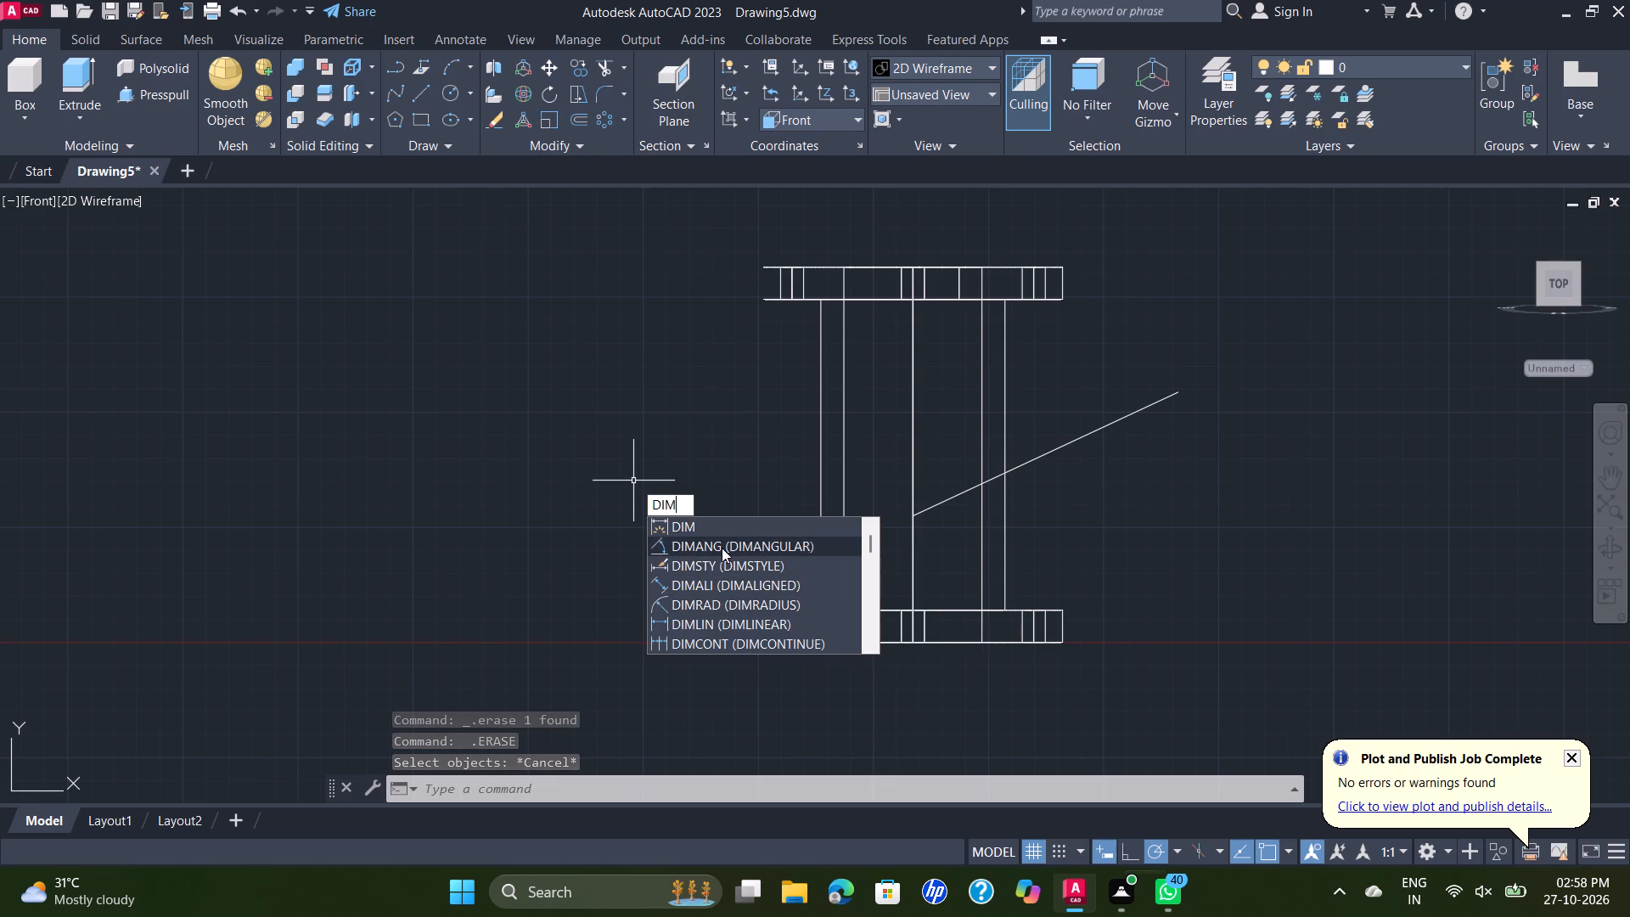
{"action": "left_click", "coordinate": [722, 548]}
{"action": "left_click", "coordinate": [933, 504]}
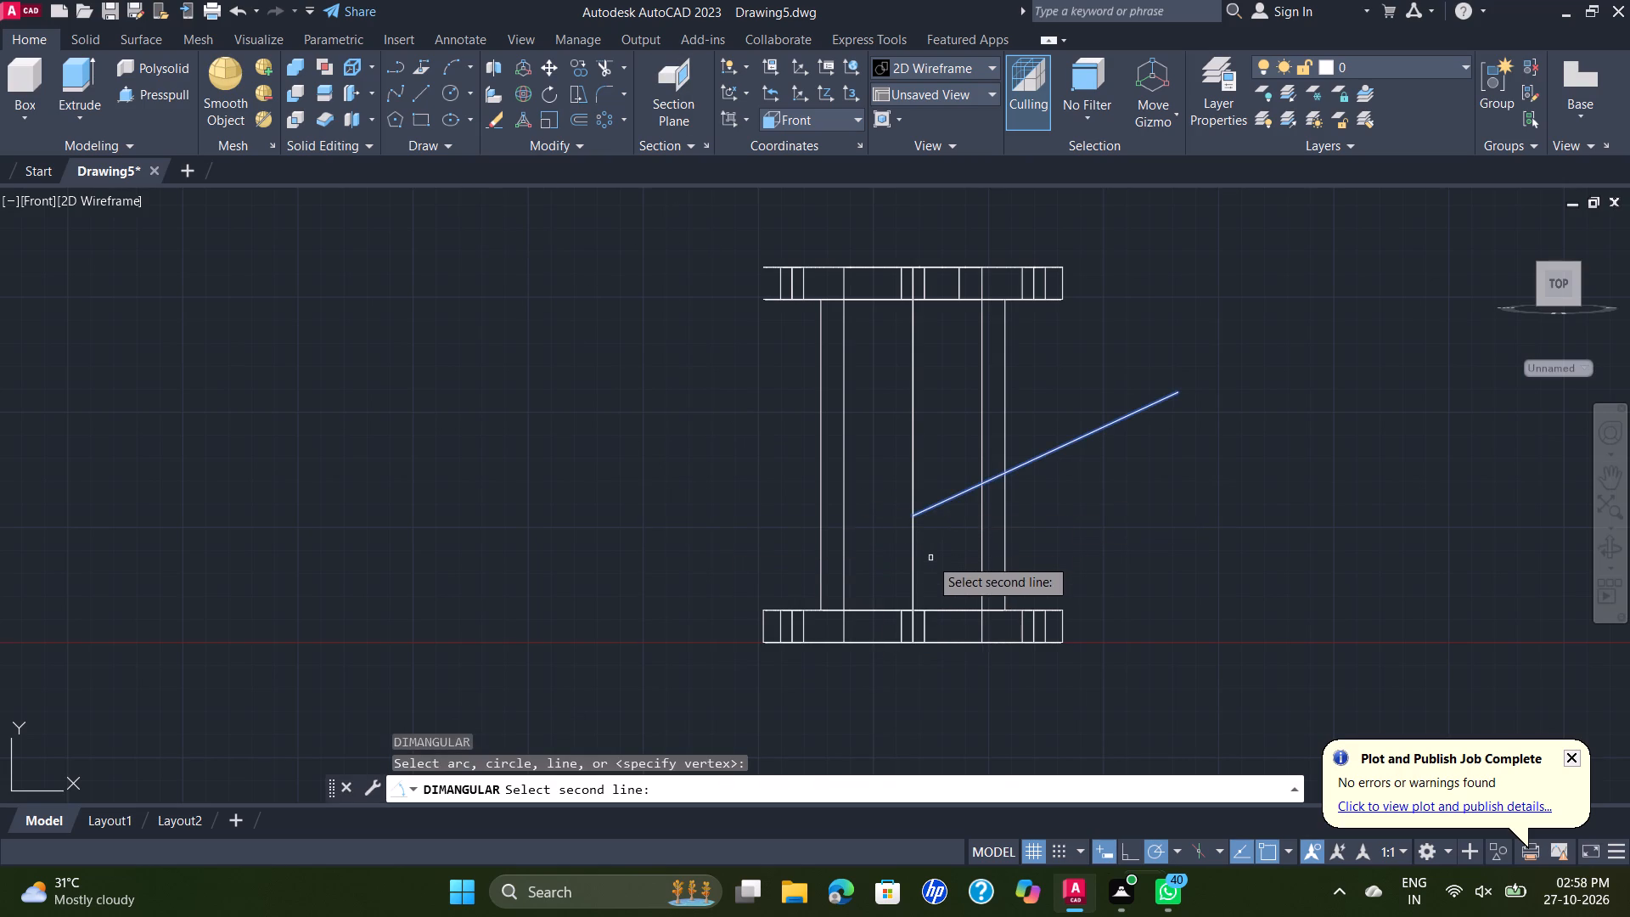
{"action": "left_click", "coordinate": [913, 559]}
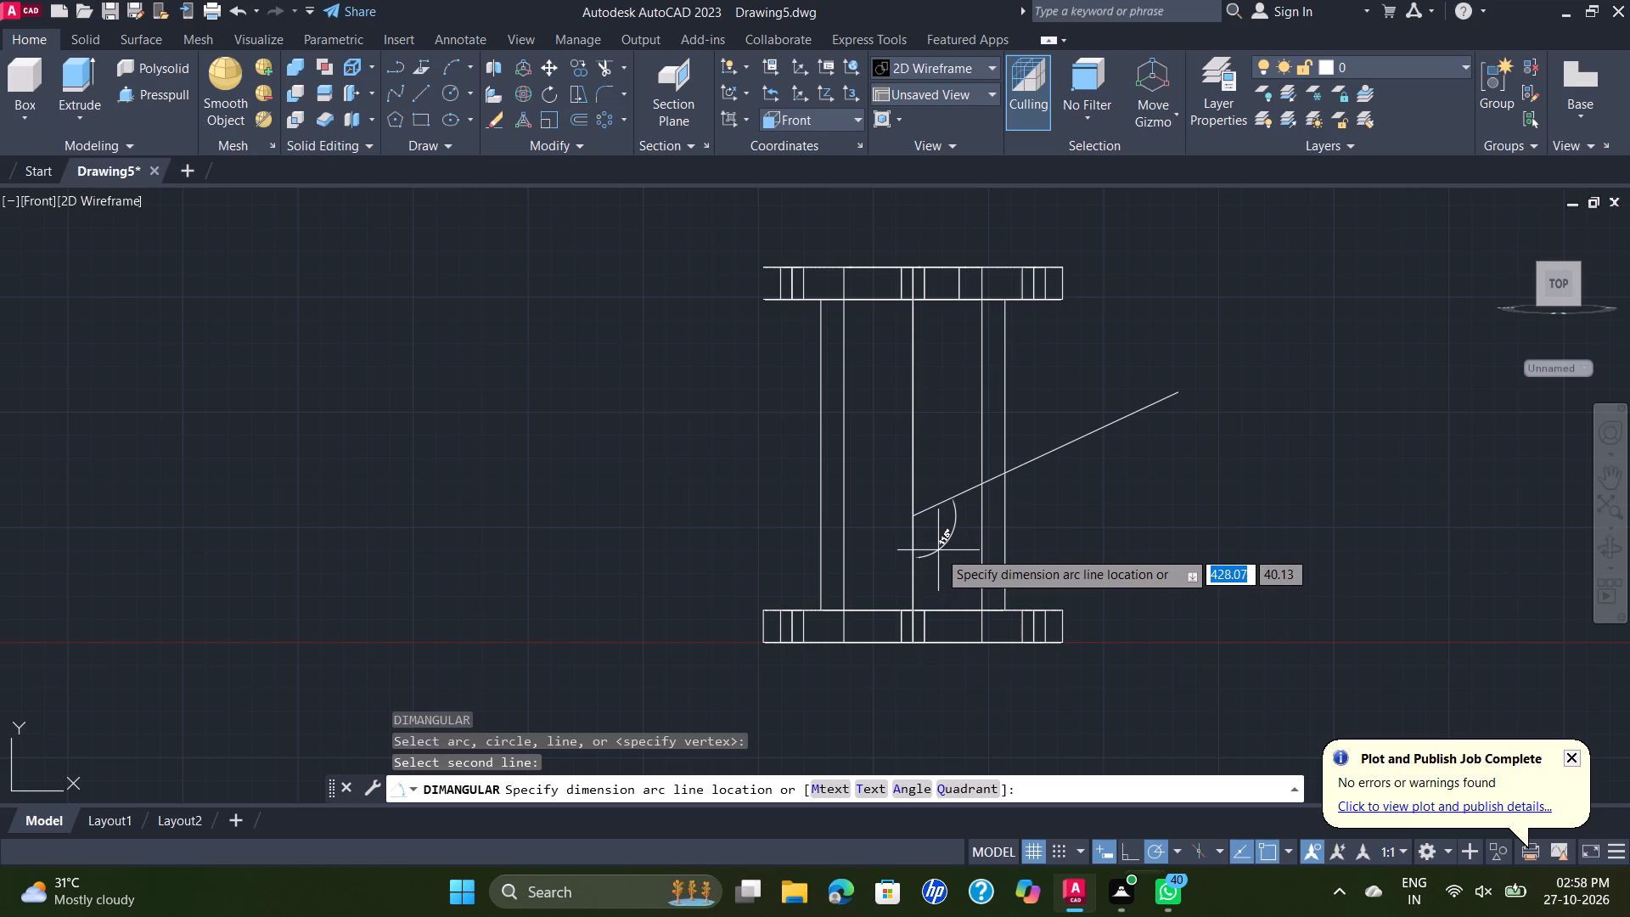
{"action": "key", "text": "Escape"}
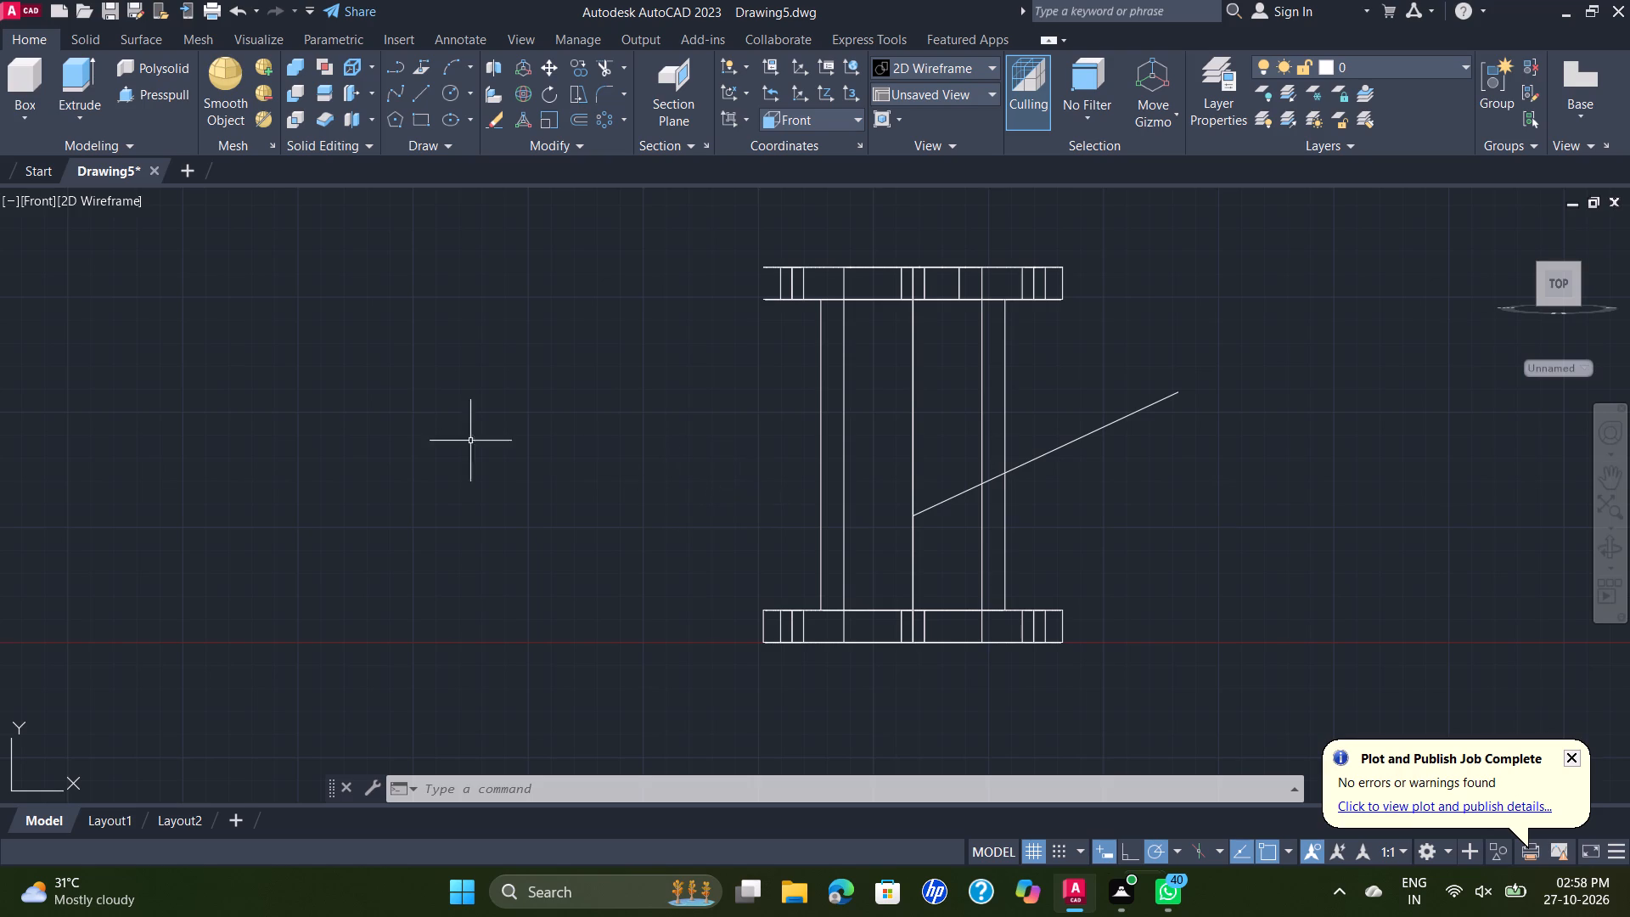
Switch the model to the SE Isometric view.
{"action": "left_click", "coordinate": [39, 204]}
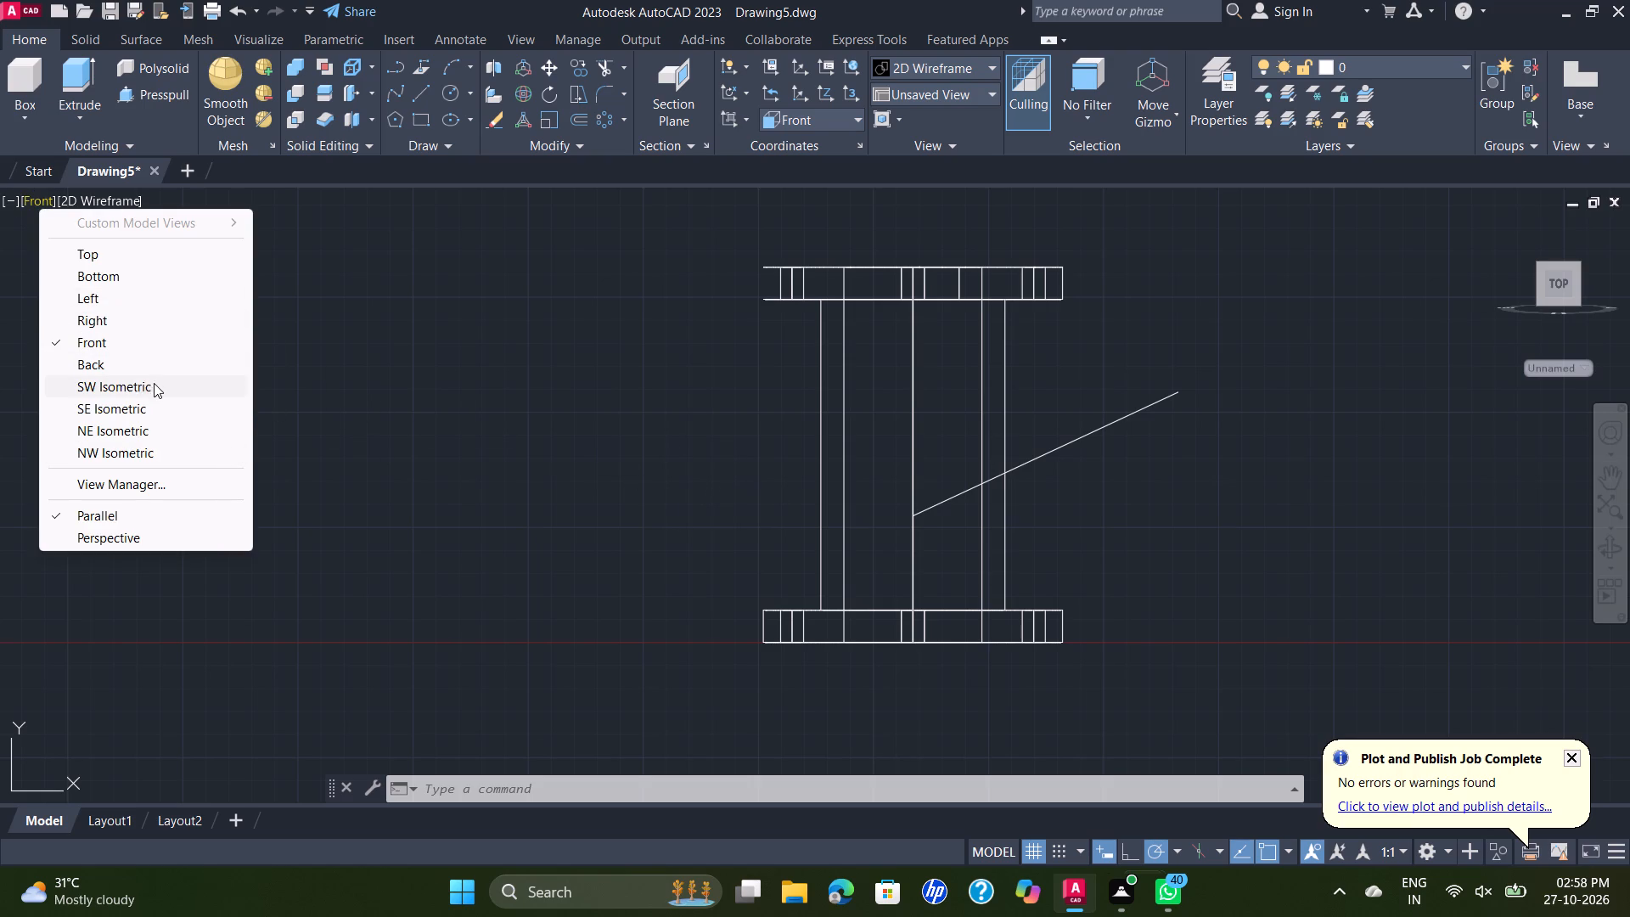
{"action": "left_click", "coordinate": [142, 409]}
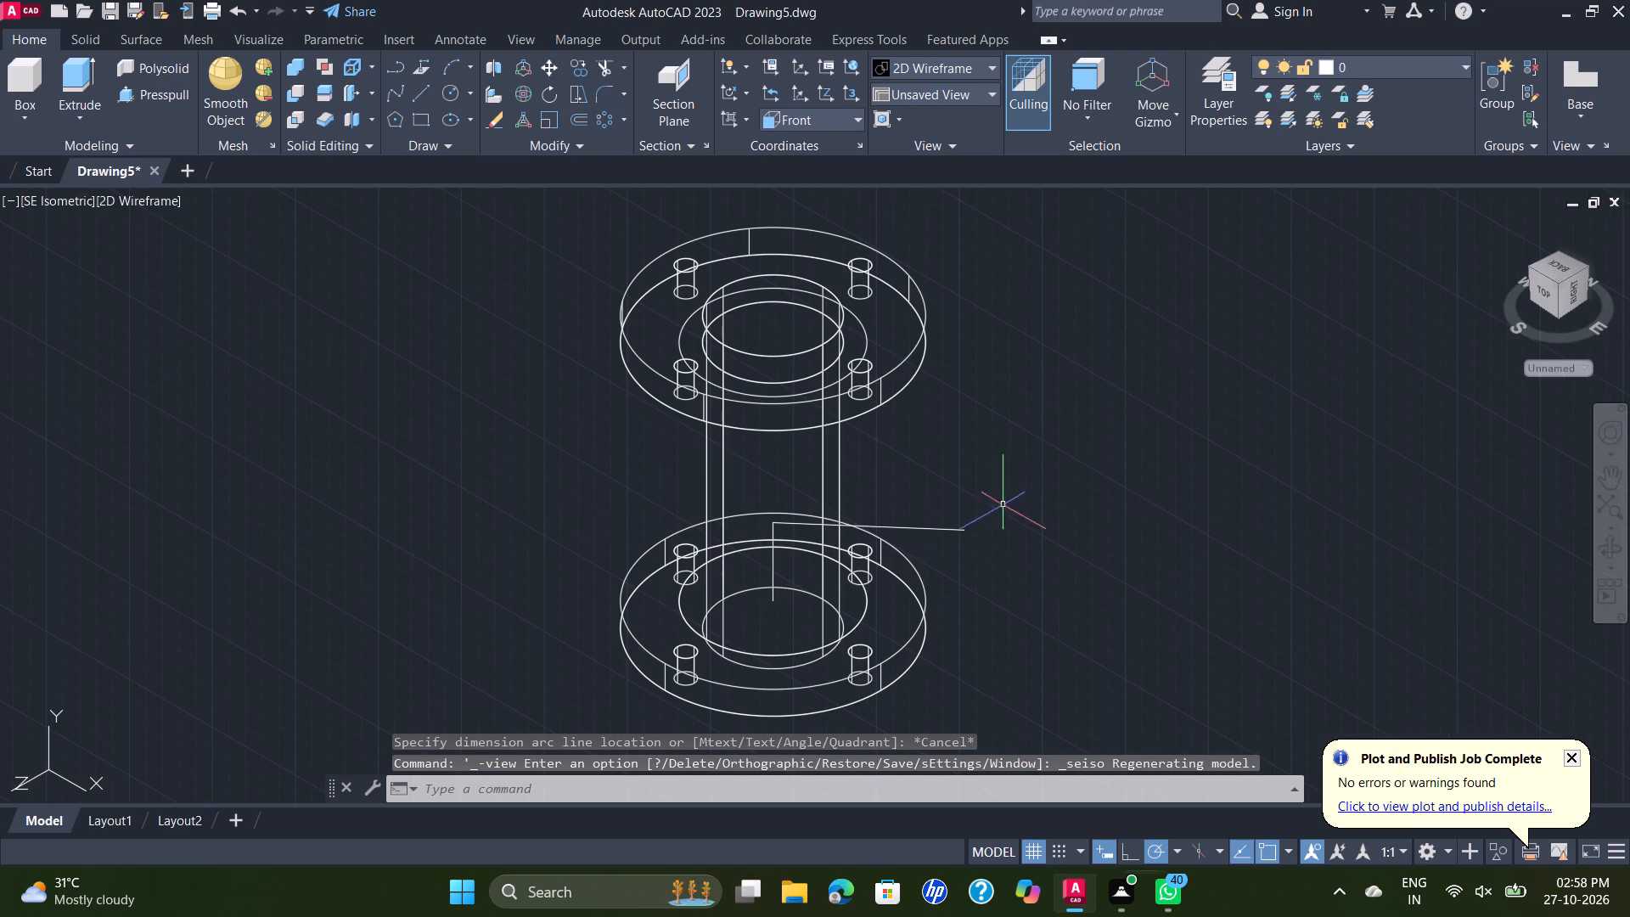
{"action": "middle_click_drag", "start_coordinate": [1051, 482], "coordinate": [1093, 411]}
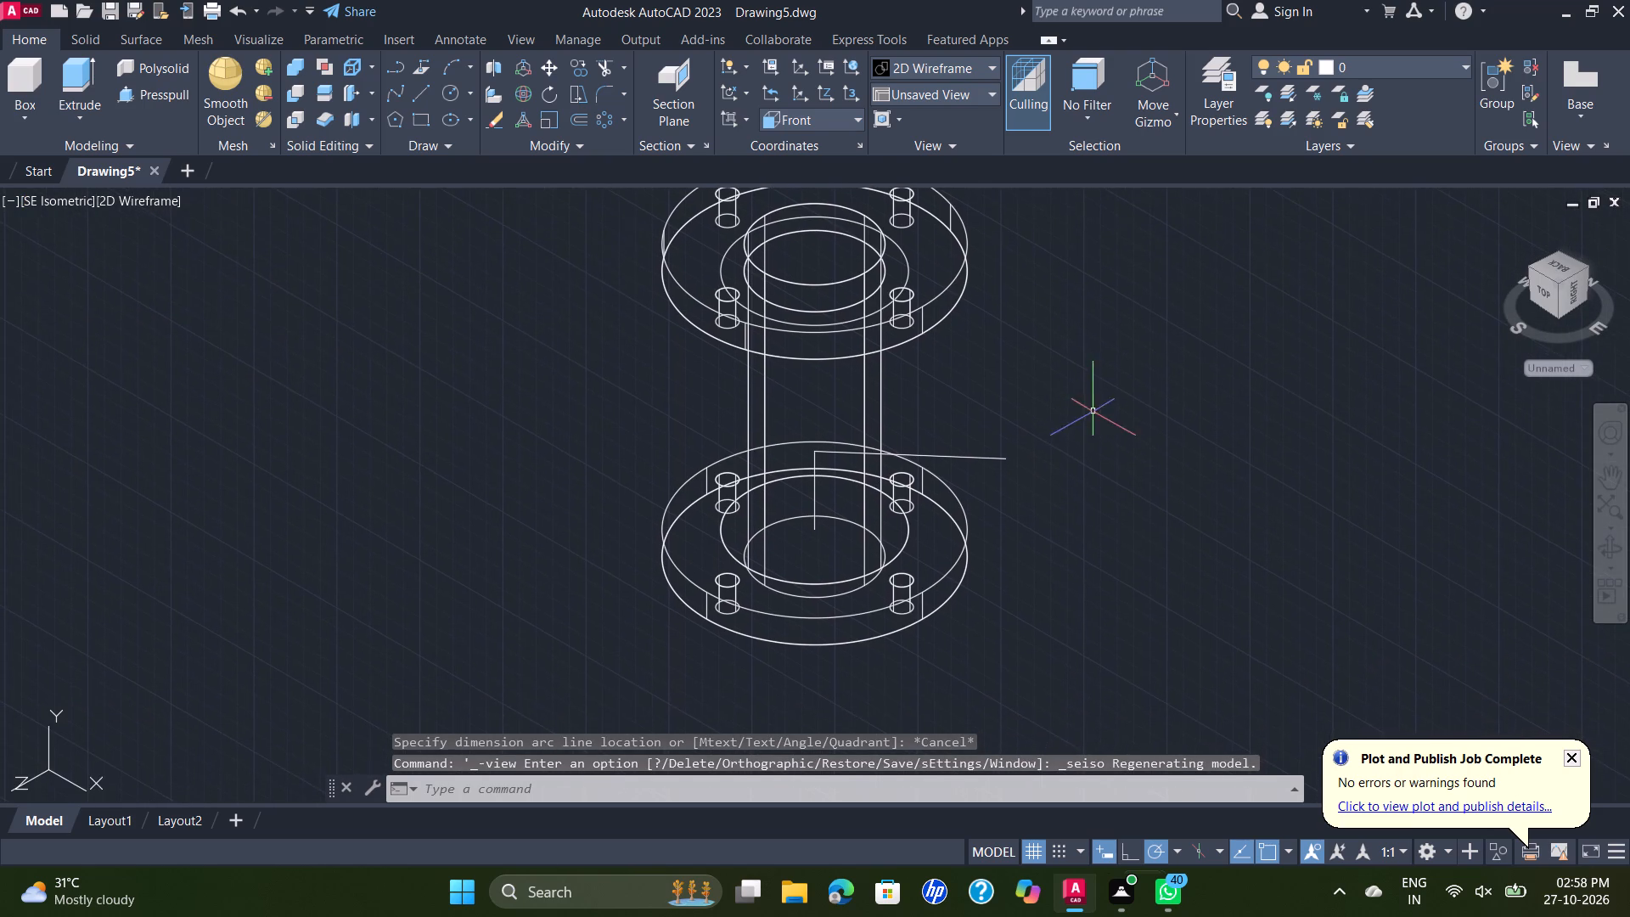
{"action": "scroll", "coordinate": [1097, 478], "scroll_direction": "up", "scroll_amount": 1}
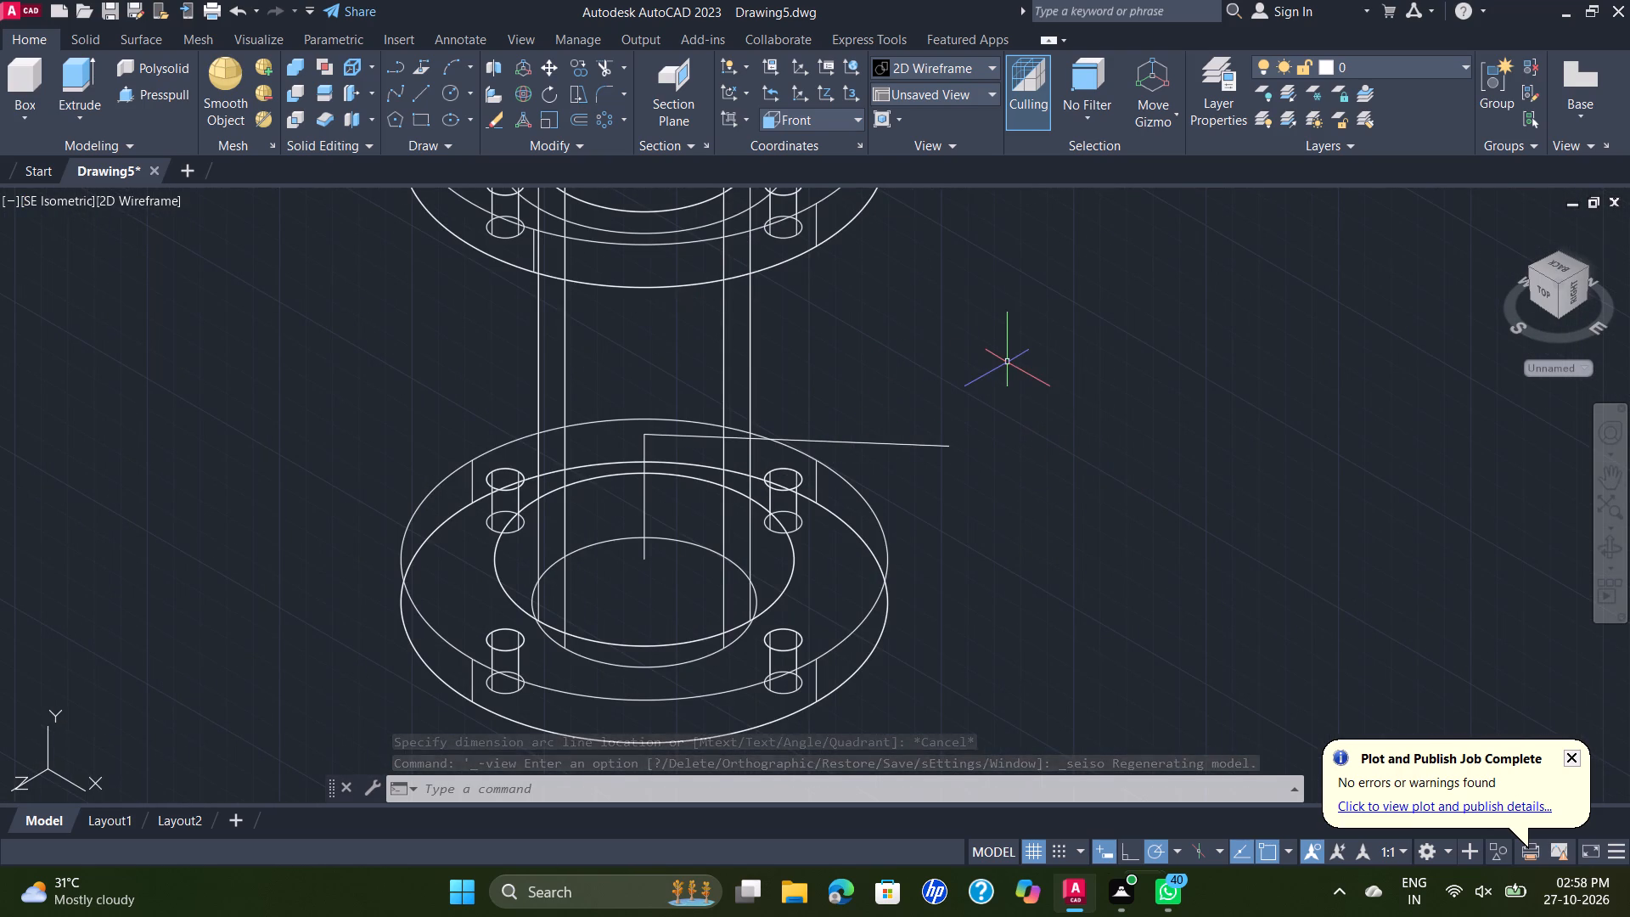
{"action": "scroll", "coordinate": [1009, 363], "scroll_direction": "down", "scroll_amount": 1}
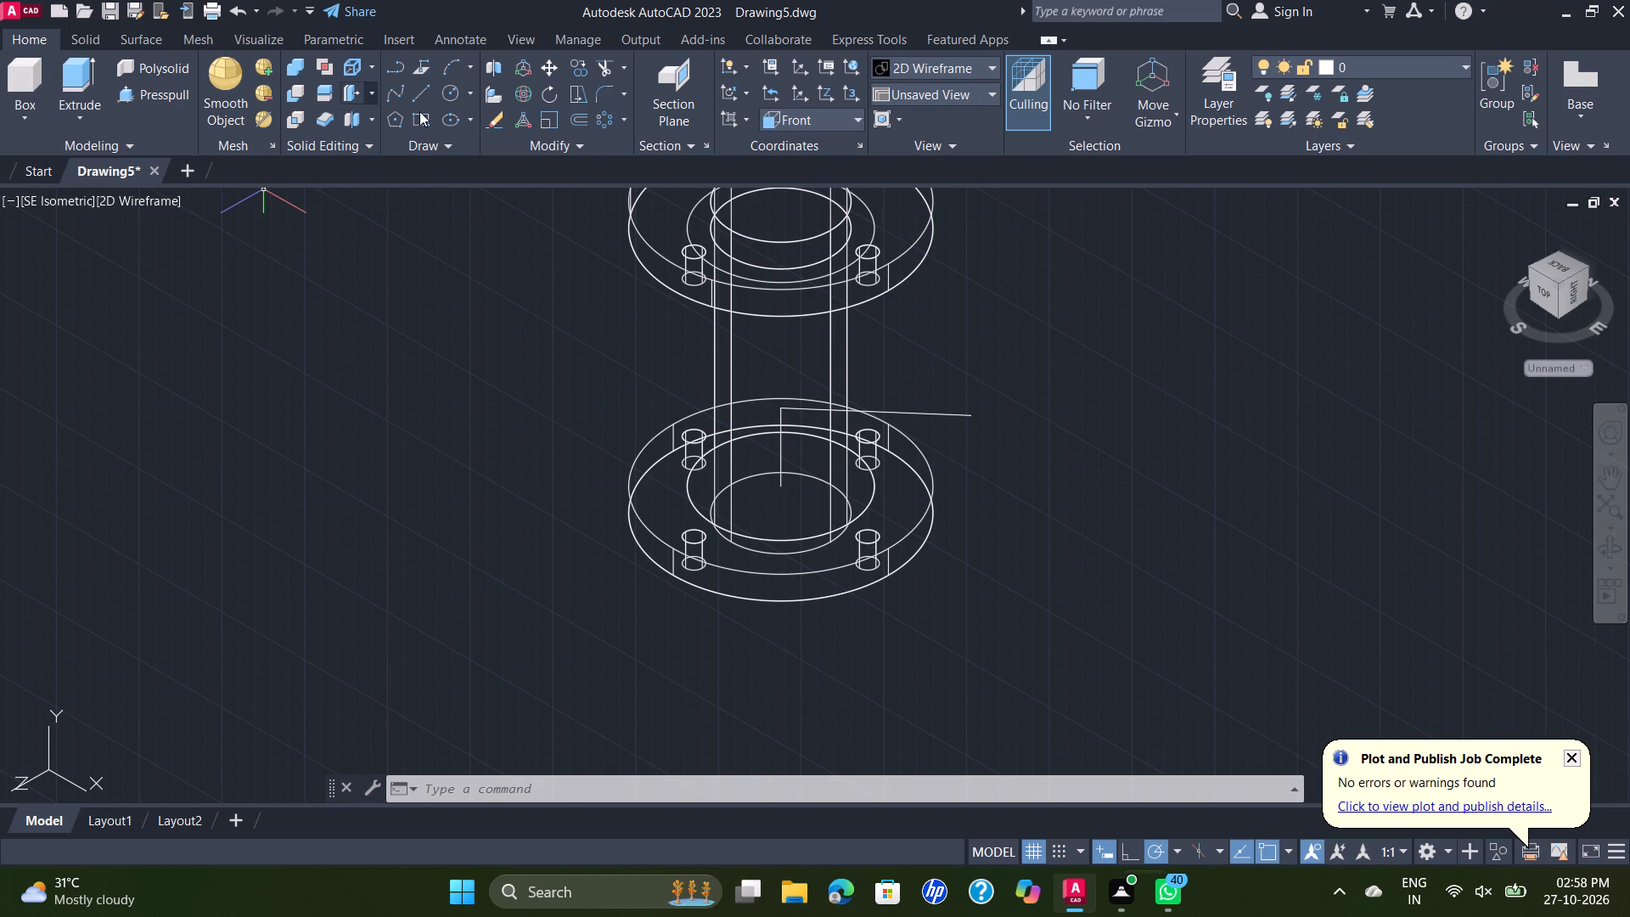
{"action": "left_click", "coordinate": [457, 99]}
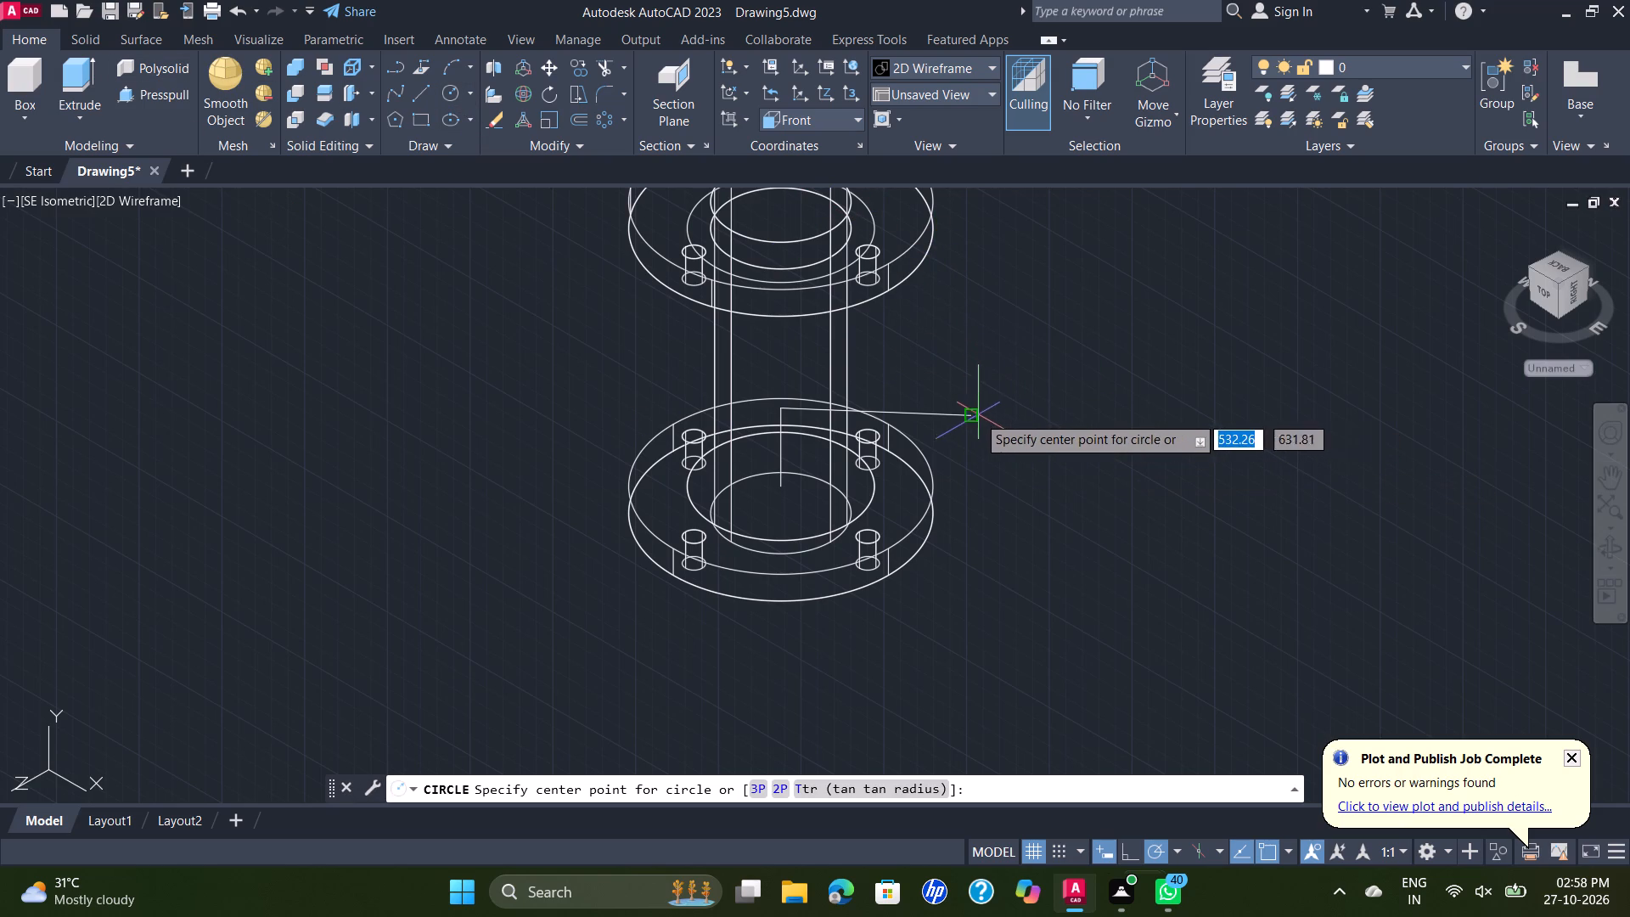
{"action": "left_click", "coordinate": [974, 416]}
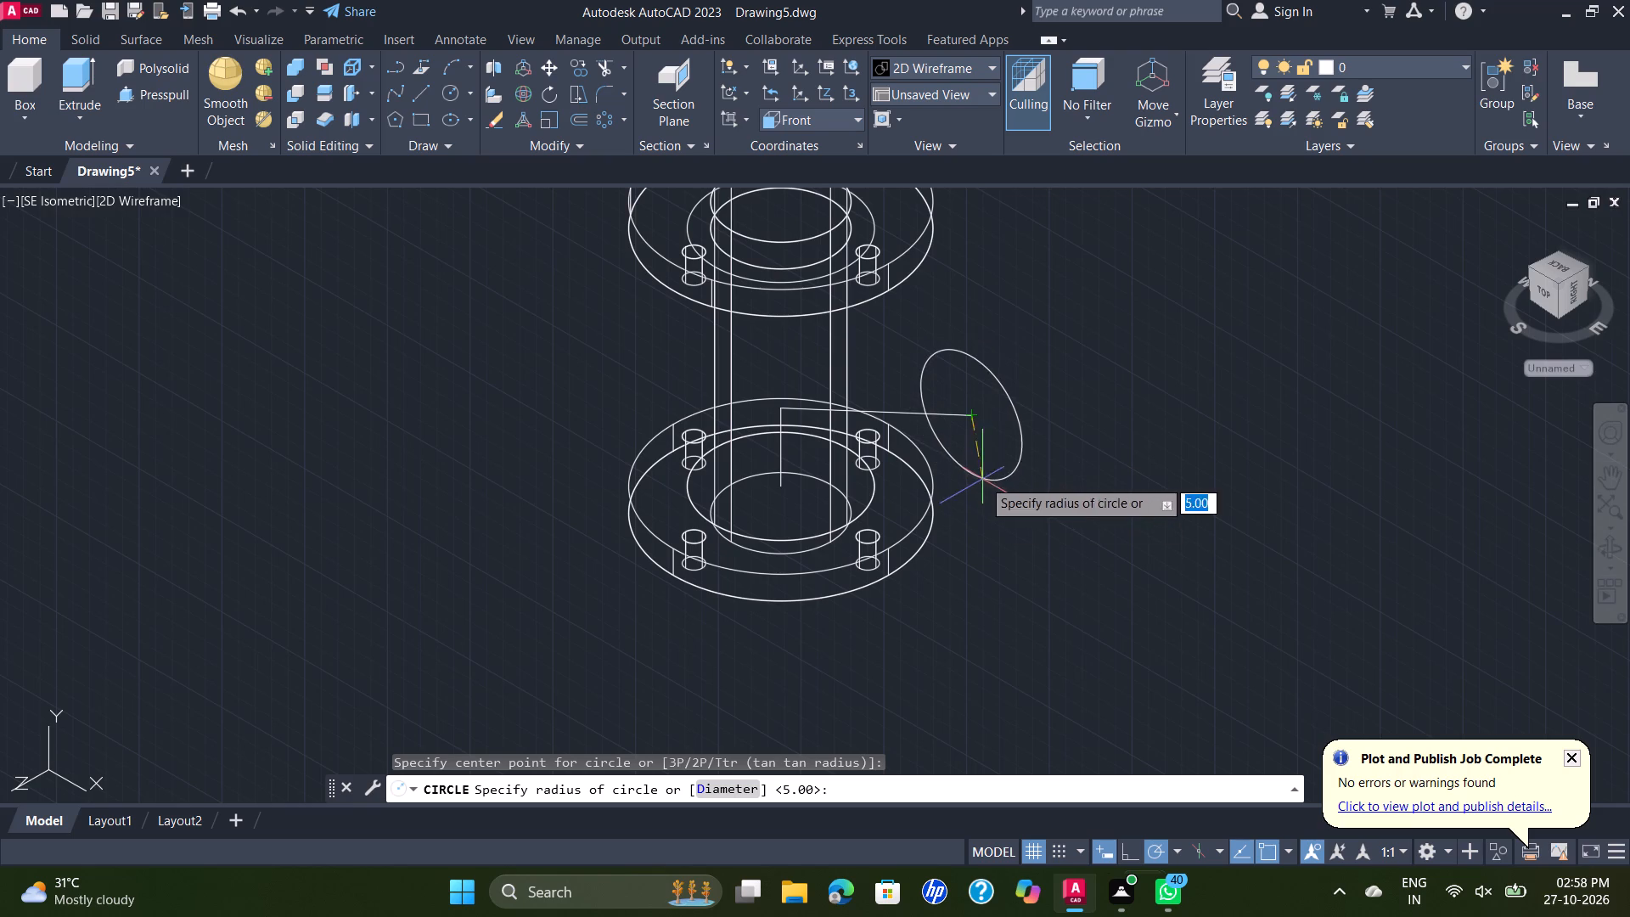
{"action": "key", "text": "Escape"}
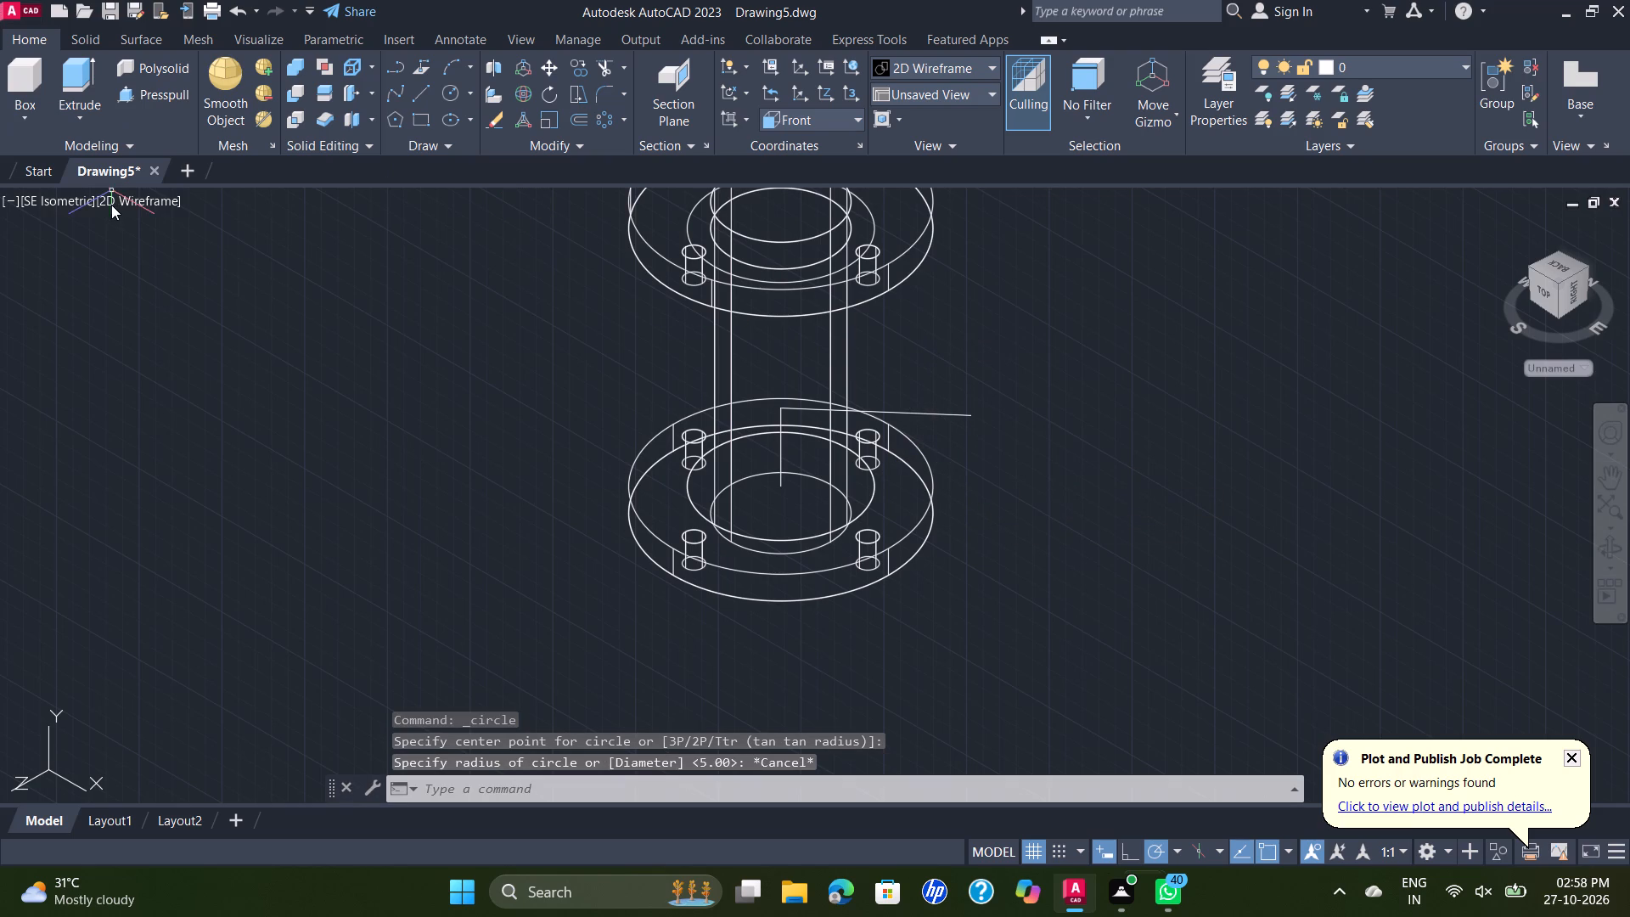
In the Right view, draw a freehand circle of about 81 radius in the empty space beside the flanged part.
{"action": "left_click", "coordinate": [70, 200]}
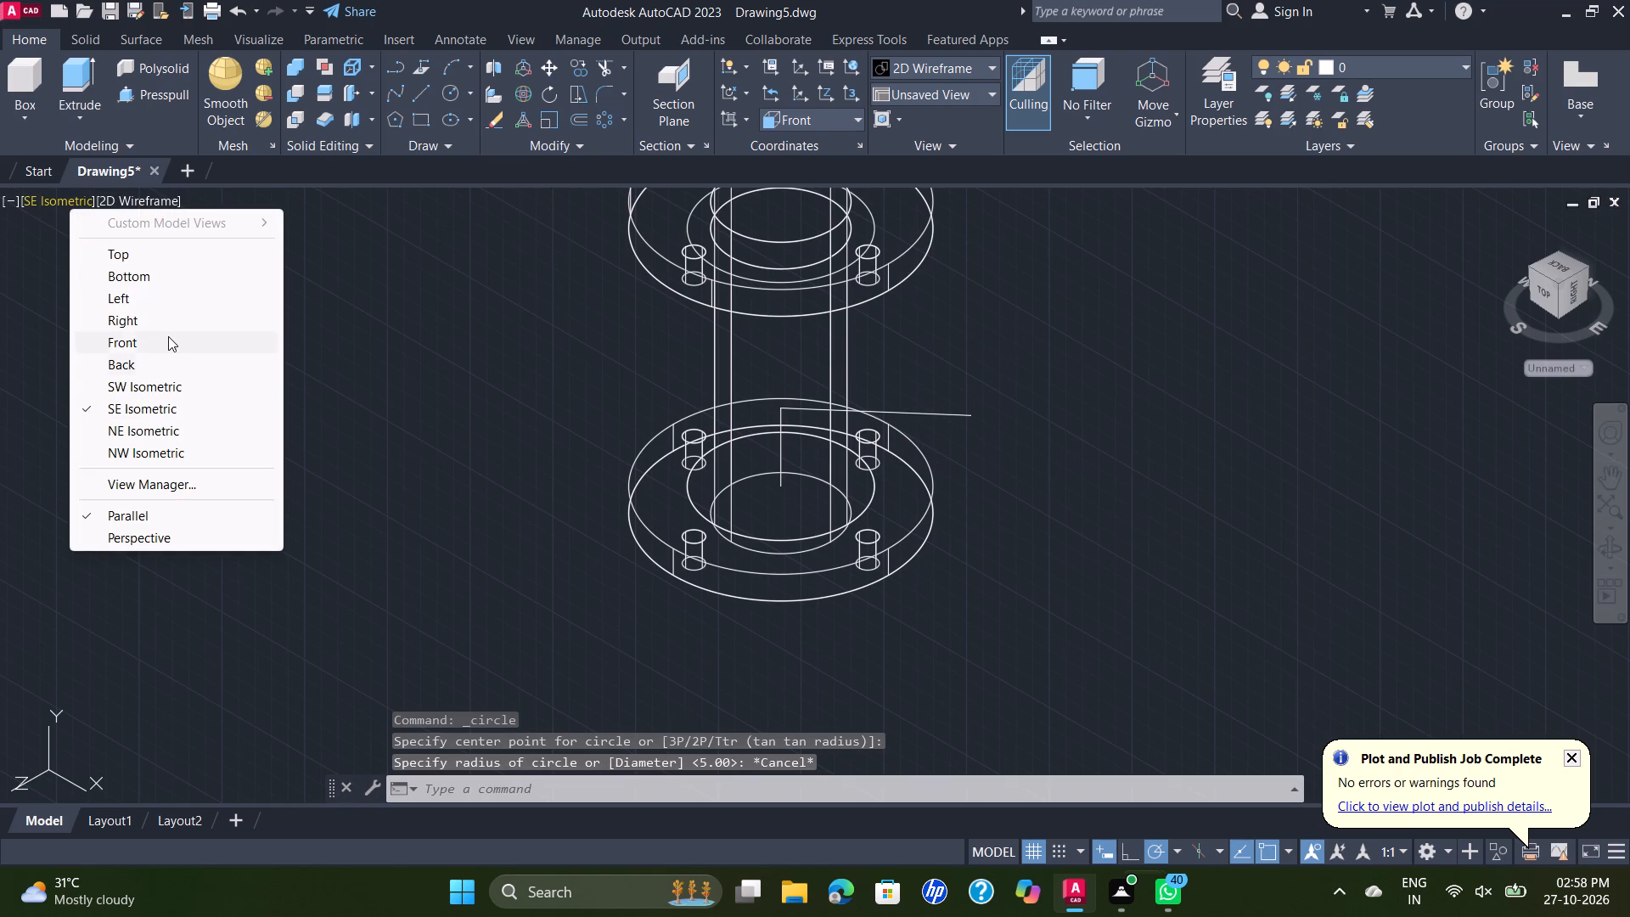
{"action": "left_click", "coordinate": [164, 323]}
{"action": "scroll", "coordinate": [956, 310], "scroll_direction": "down", "scroll_amount": 2}
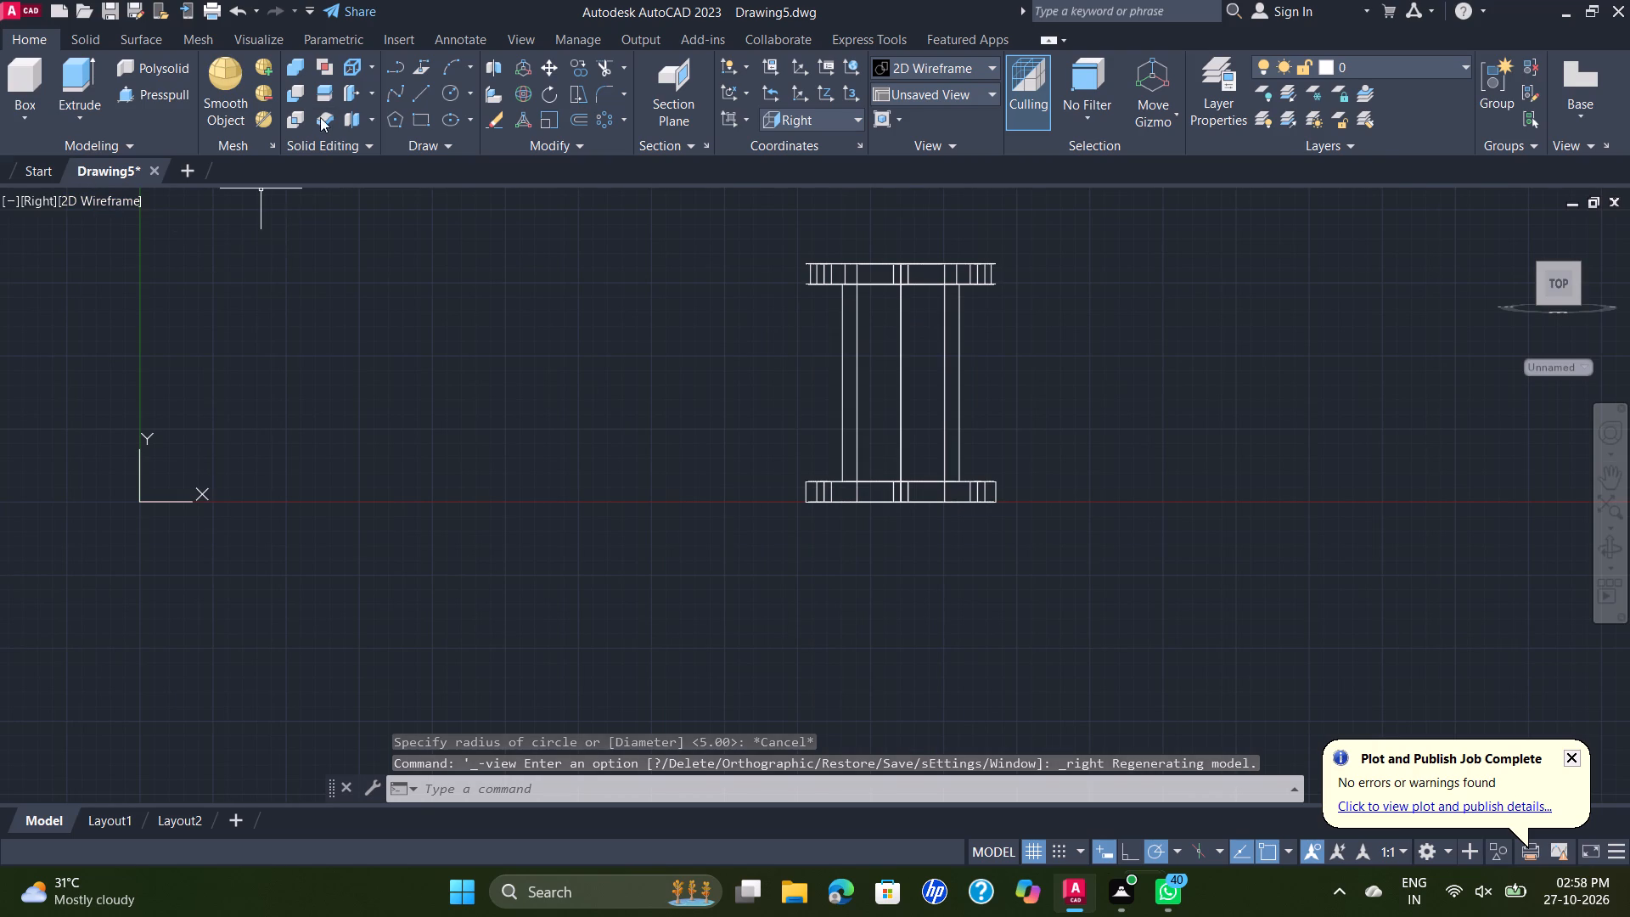
{"action": "left_click", "coordinate": [446, 92]}
{"action": "left_click", "coordinate": [385, 301]}
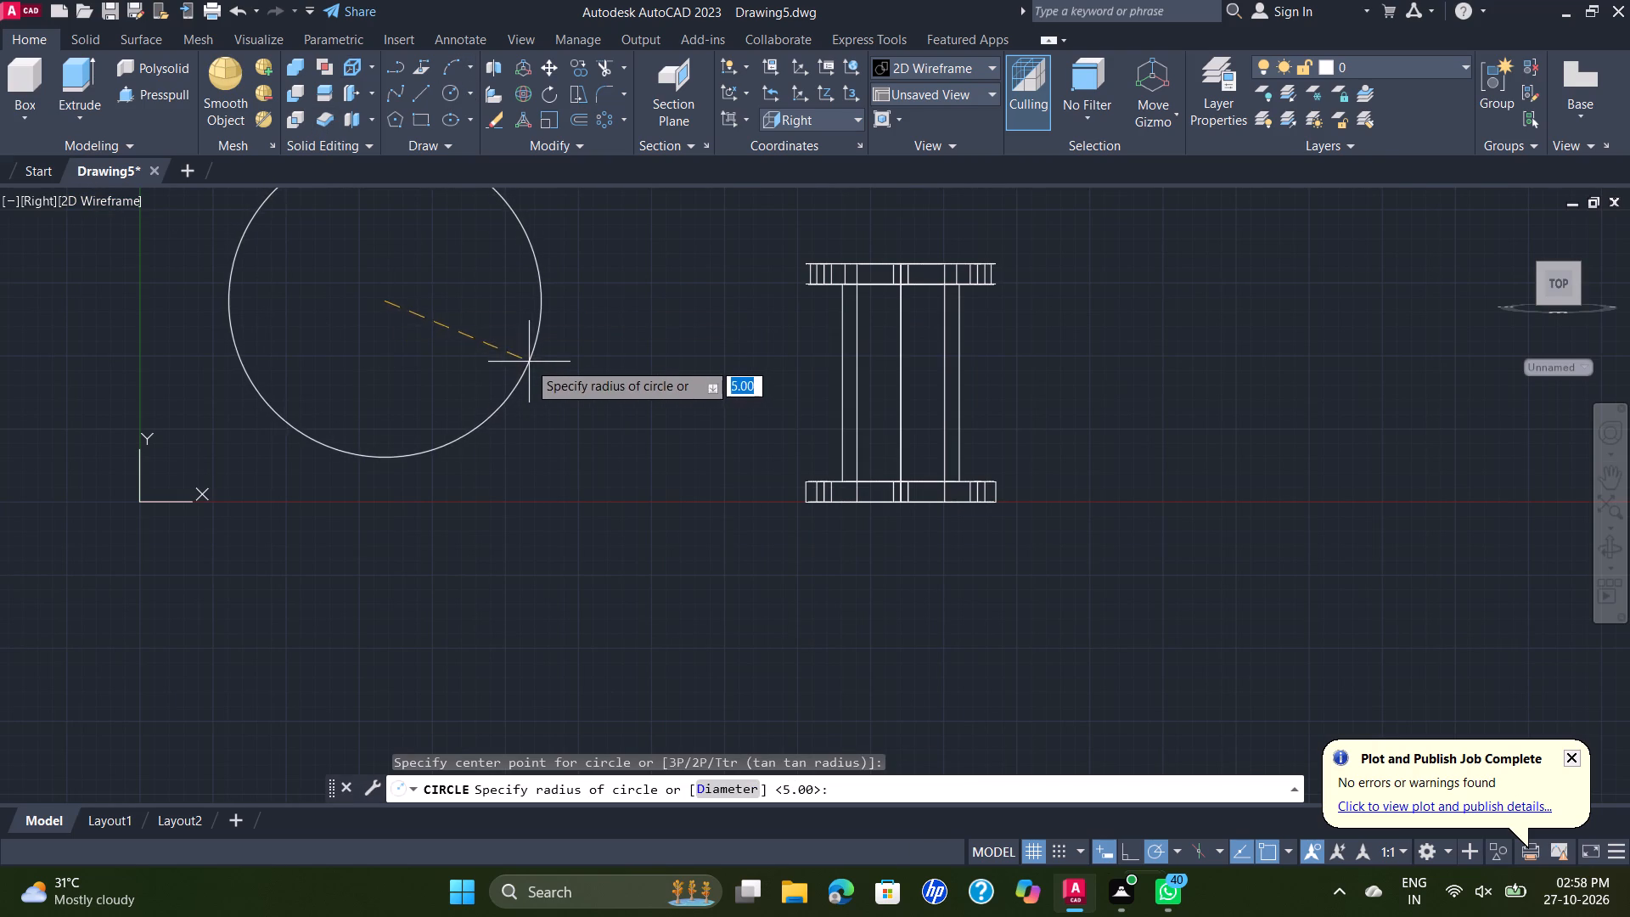
{"action": "left_click", "coordinate": [500, 329]}
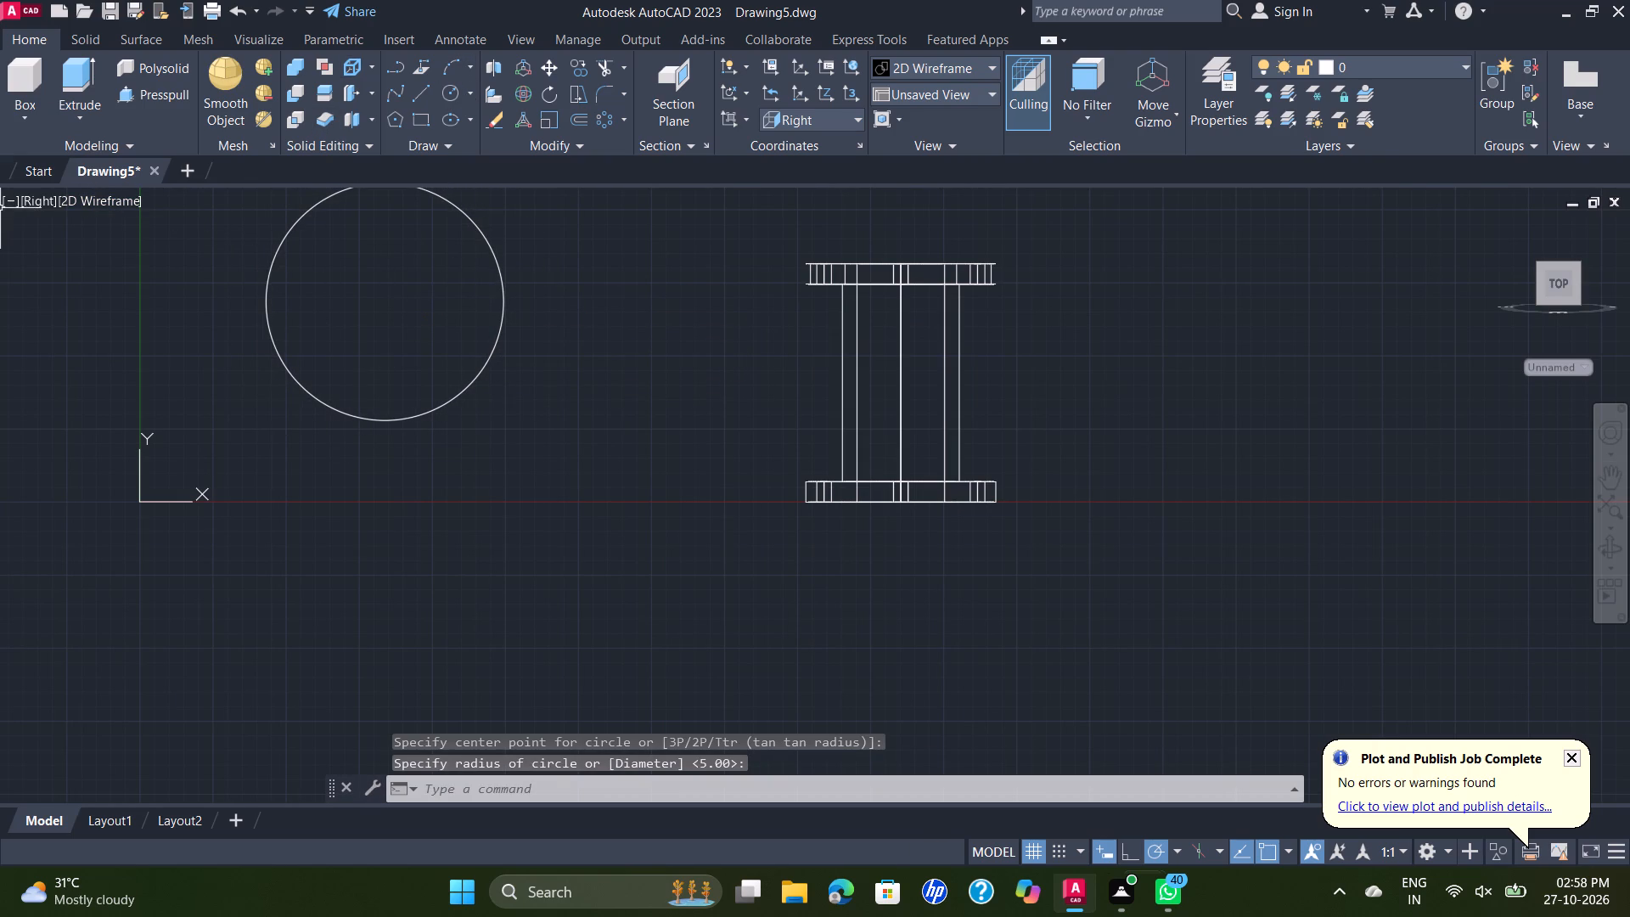
Return the model to the SE Isometric view.
{"action": "left_click", "coordinate": [37, 196]}
{"action": "left_click", "coordinate": [47, 194]}
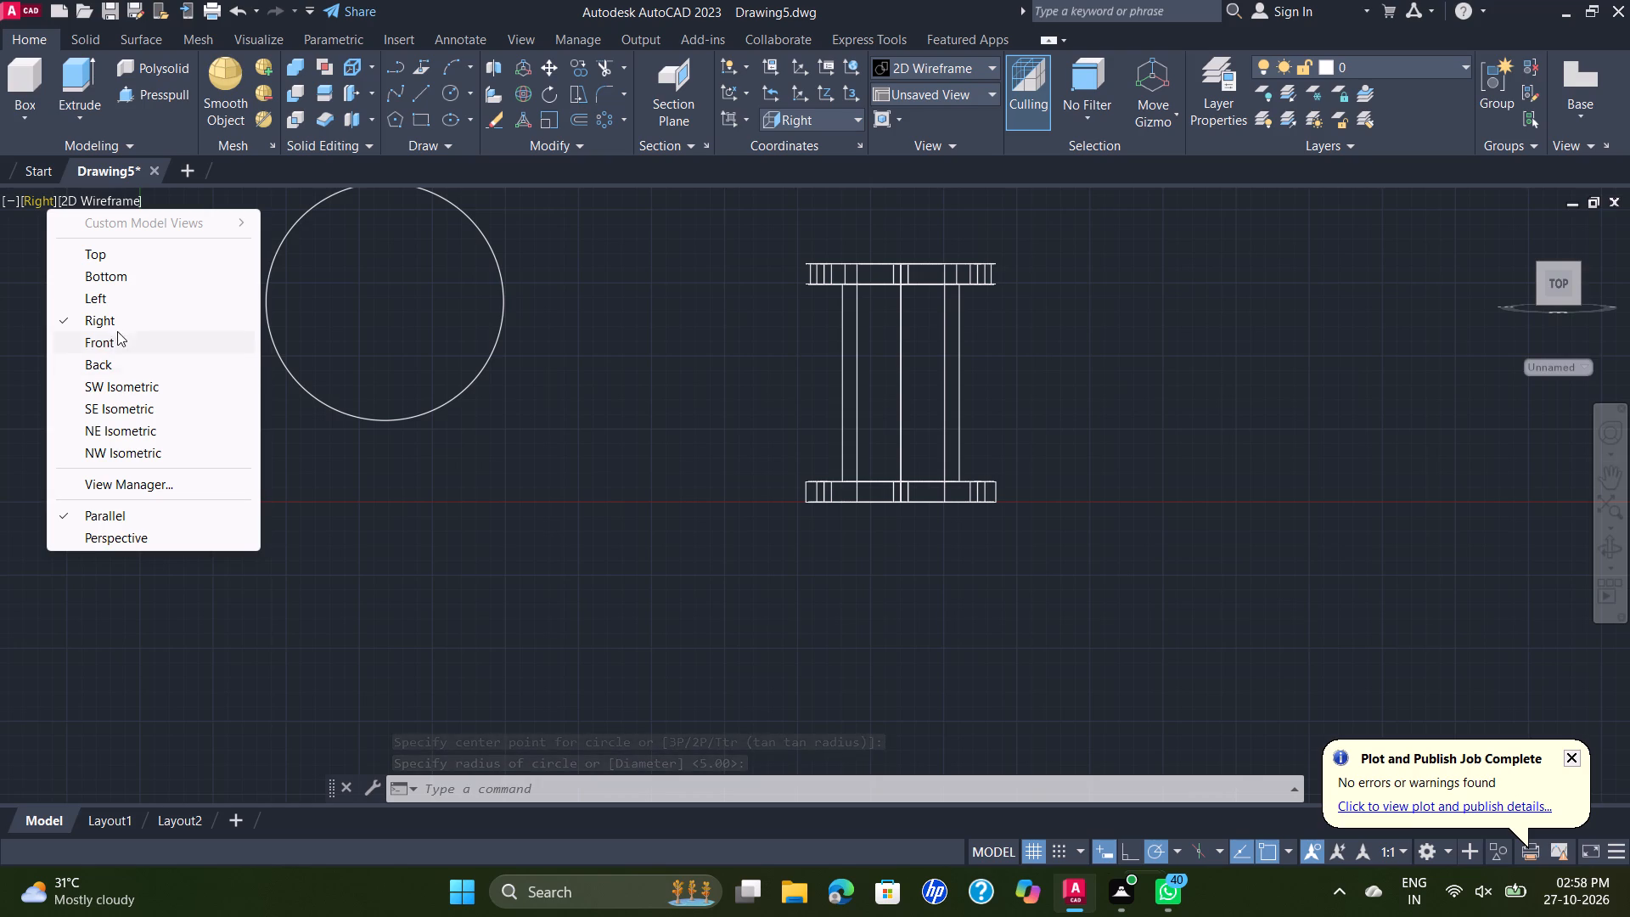
{"action": "left_click", "coordinate": [151, 415]}
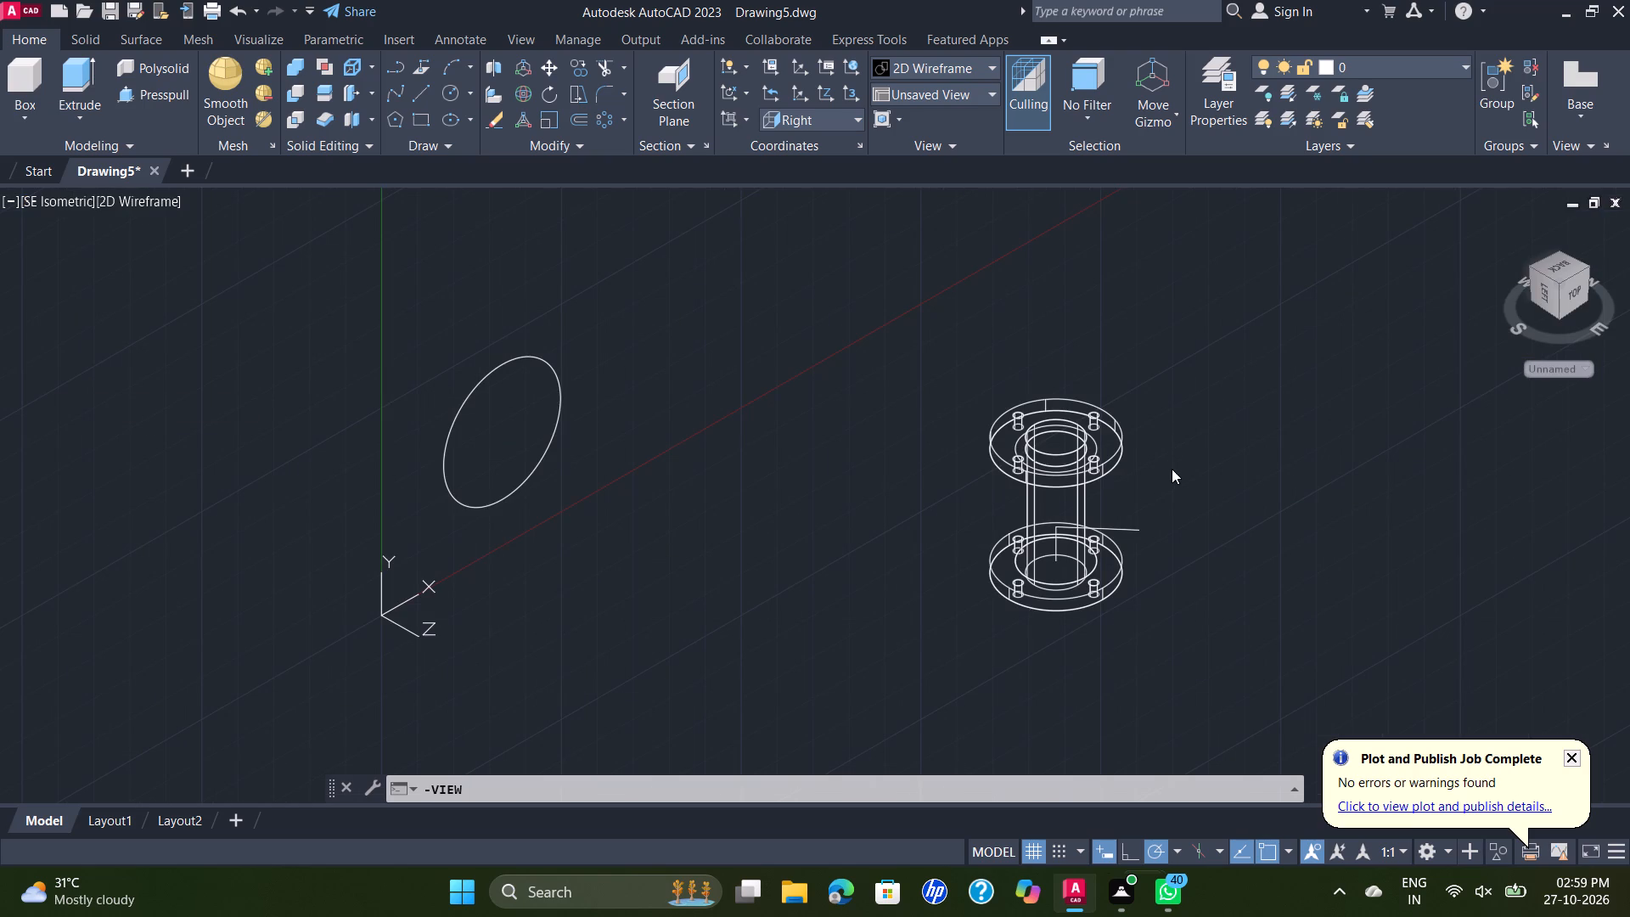
{"action": "scroll", "coordinate": [1137, 509], "scroll_direction": "up", "scroll_amount": 1}
{"action": "middle_click_drag", "start_coordinate": [1159, 518], "coordinate": [1065, 458]}
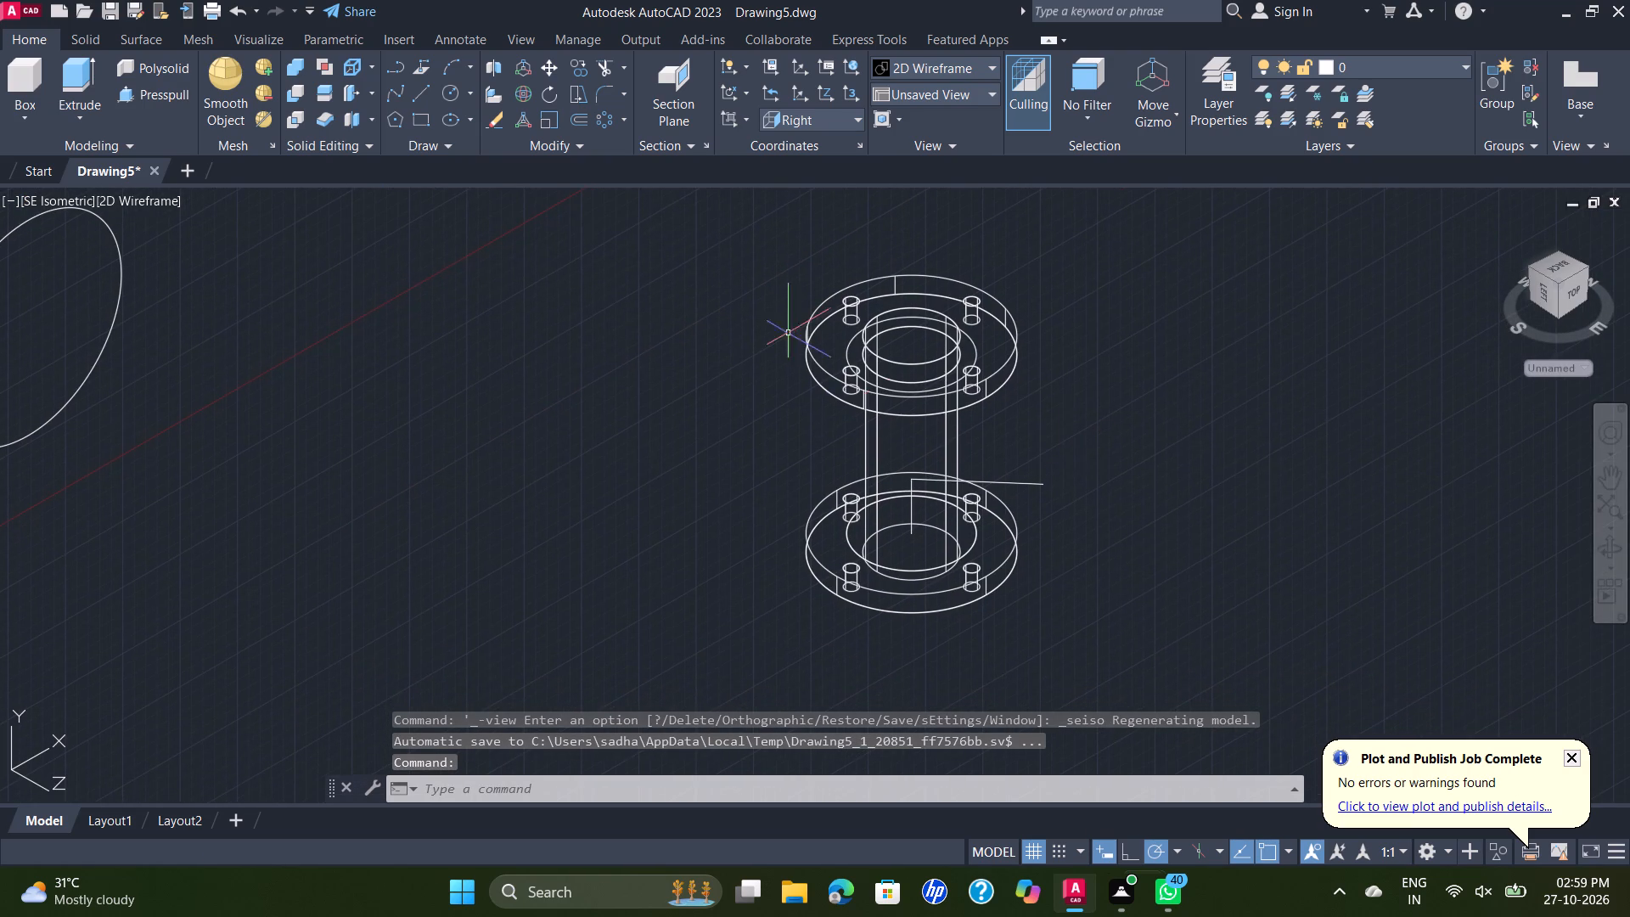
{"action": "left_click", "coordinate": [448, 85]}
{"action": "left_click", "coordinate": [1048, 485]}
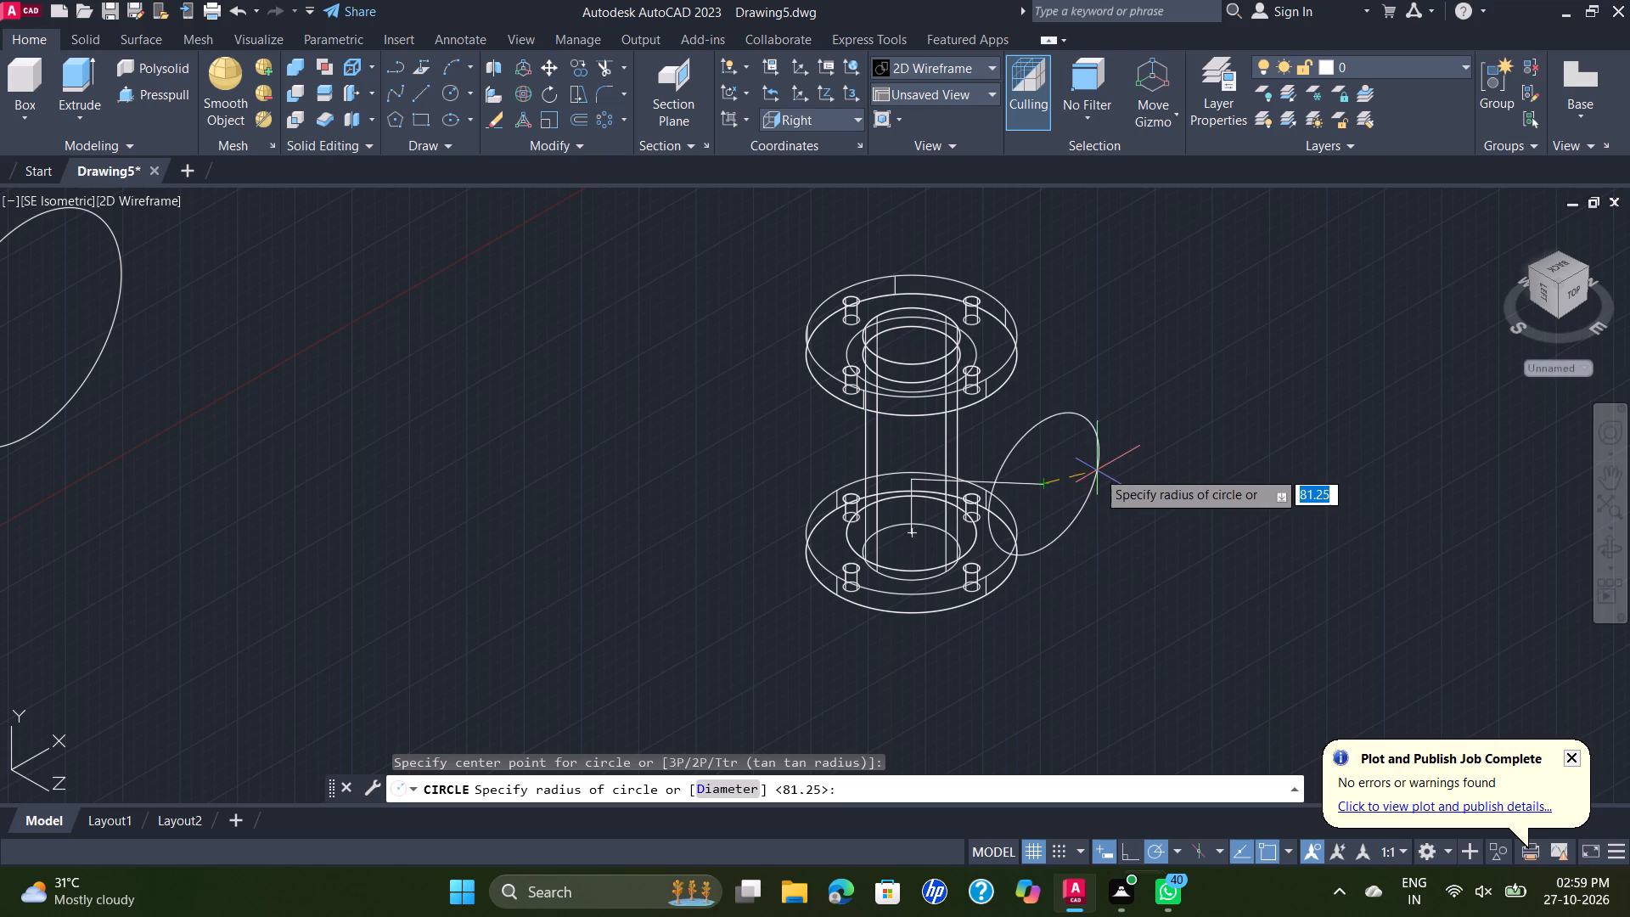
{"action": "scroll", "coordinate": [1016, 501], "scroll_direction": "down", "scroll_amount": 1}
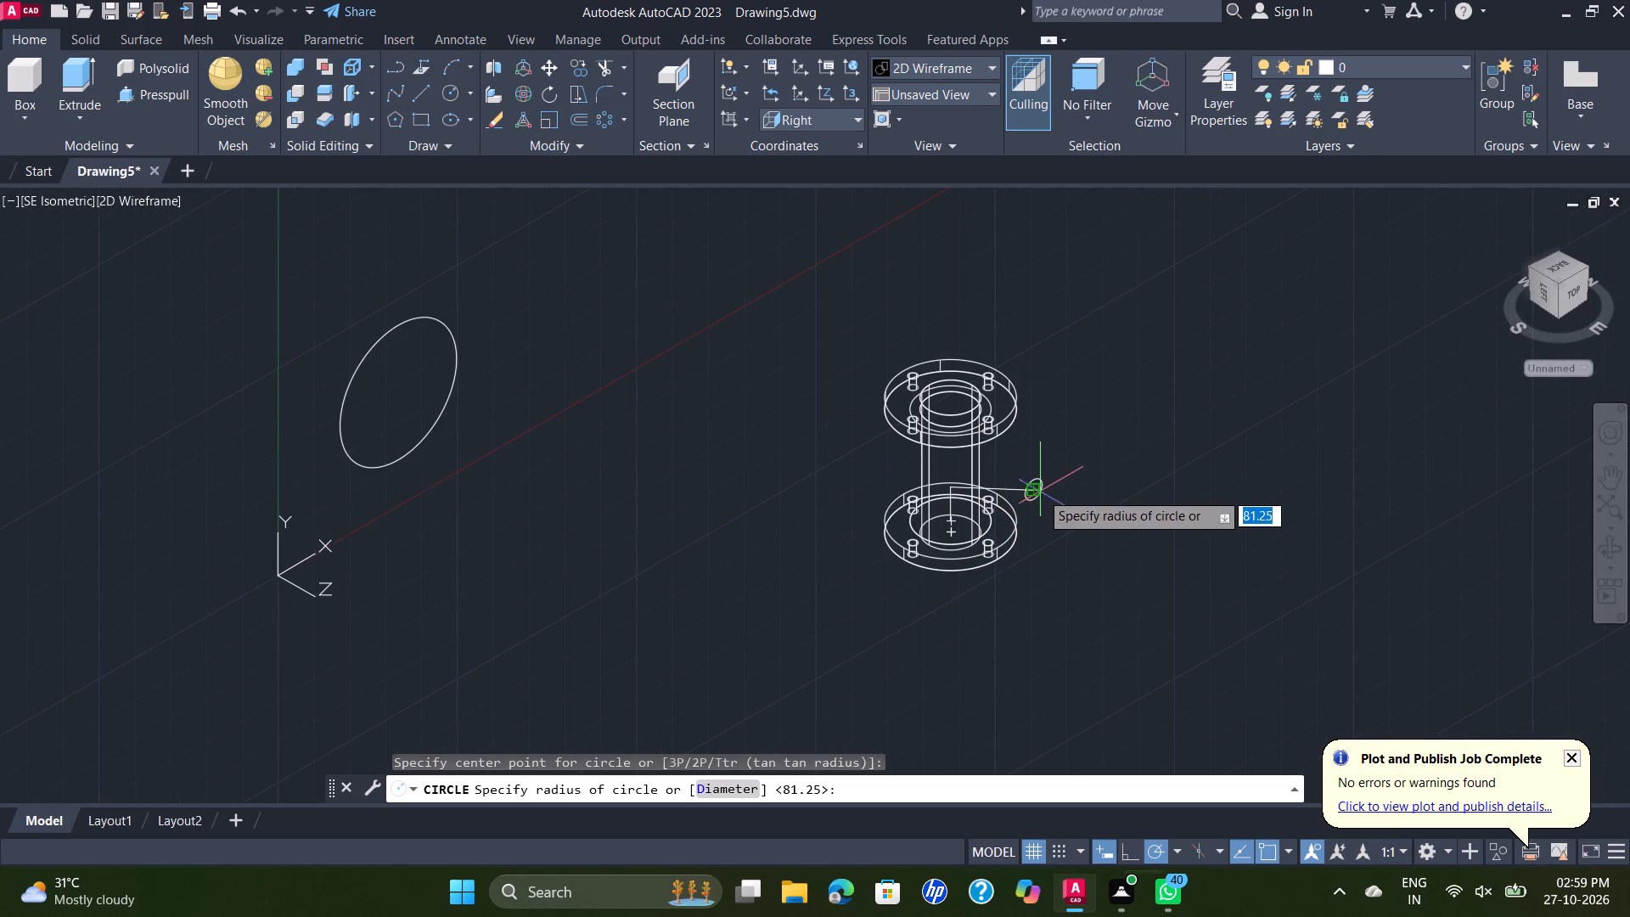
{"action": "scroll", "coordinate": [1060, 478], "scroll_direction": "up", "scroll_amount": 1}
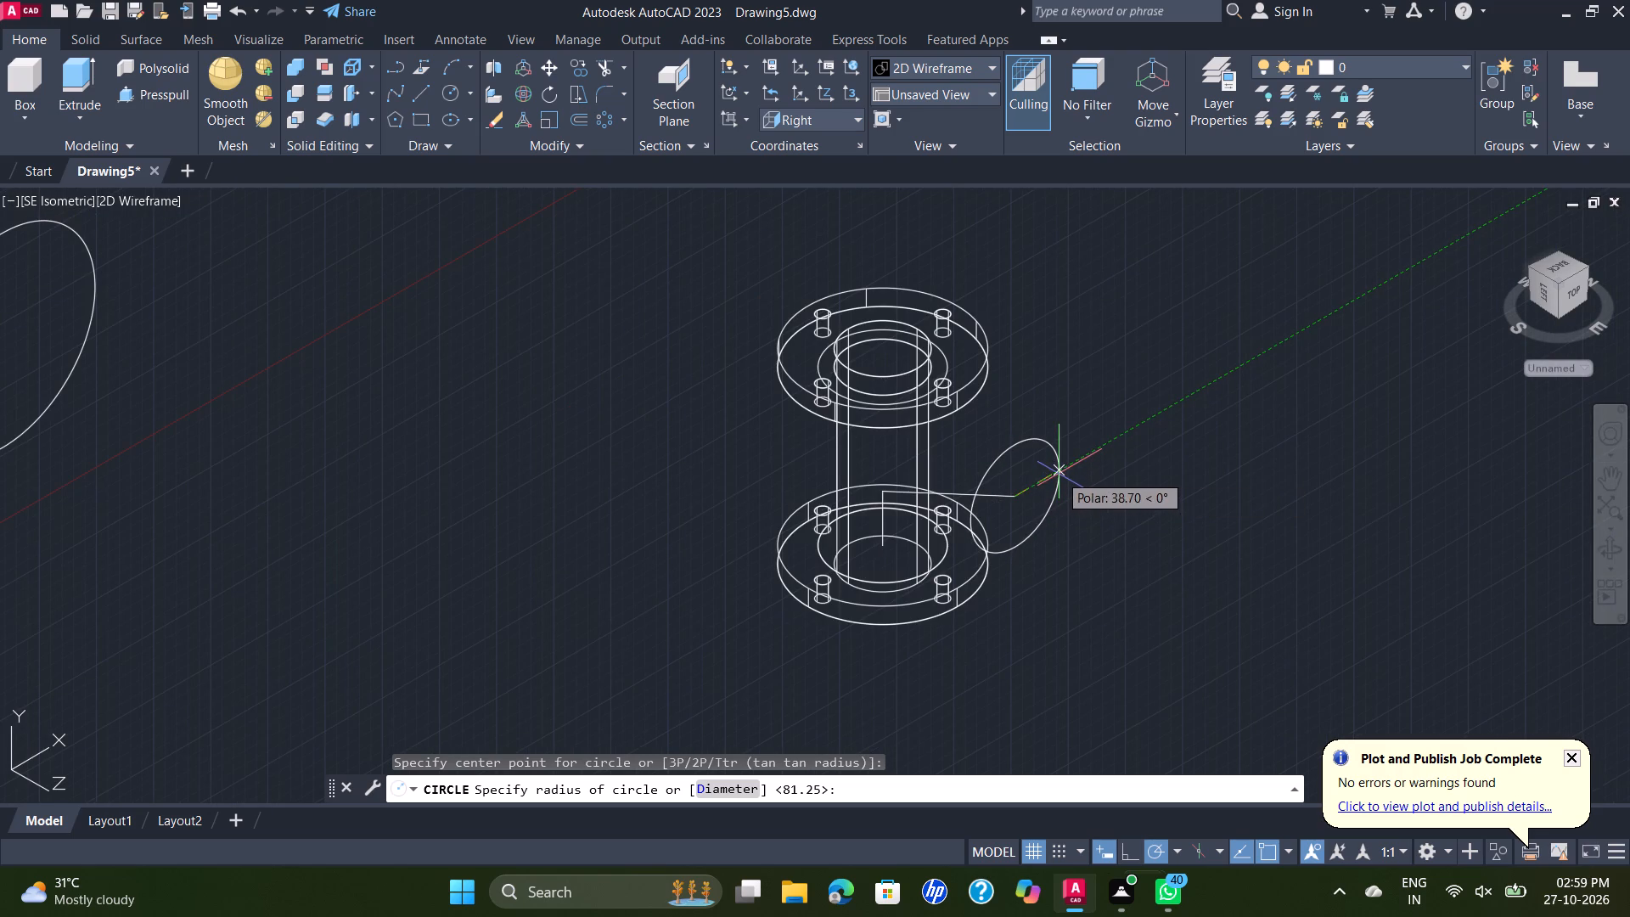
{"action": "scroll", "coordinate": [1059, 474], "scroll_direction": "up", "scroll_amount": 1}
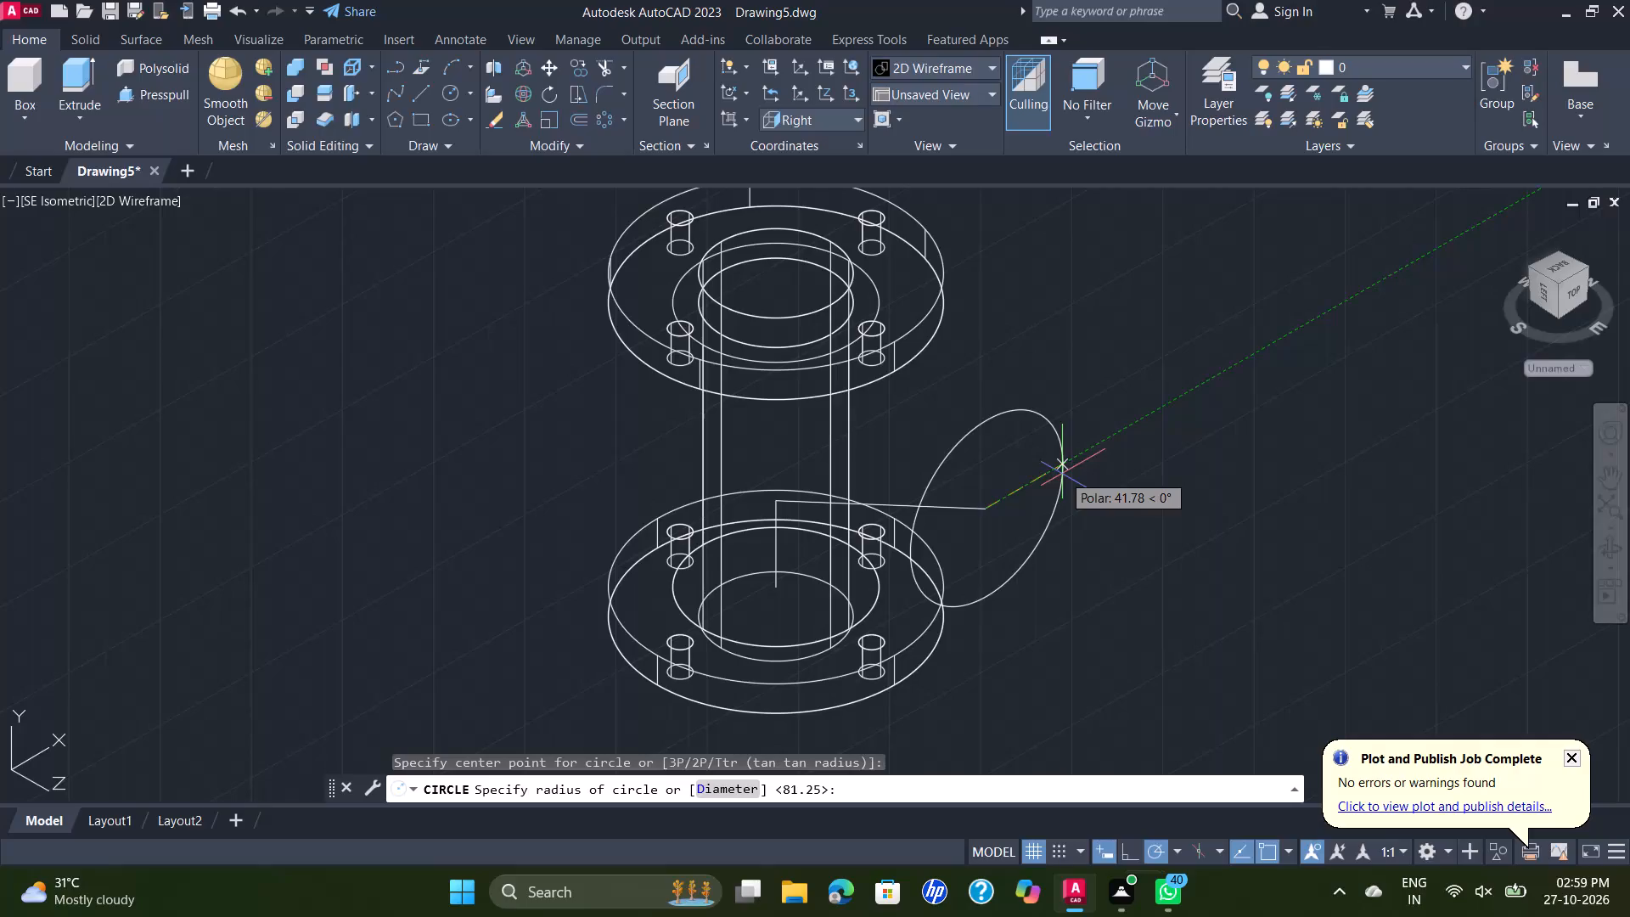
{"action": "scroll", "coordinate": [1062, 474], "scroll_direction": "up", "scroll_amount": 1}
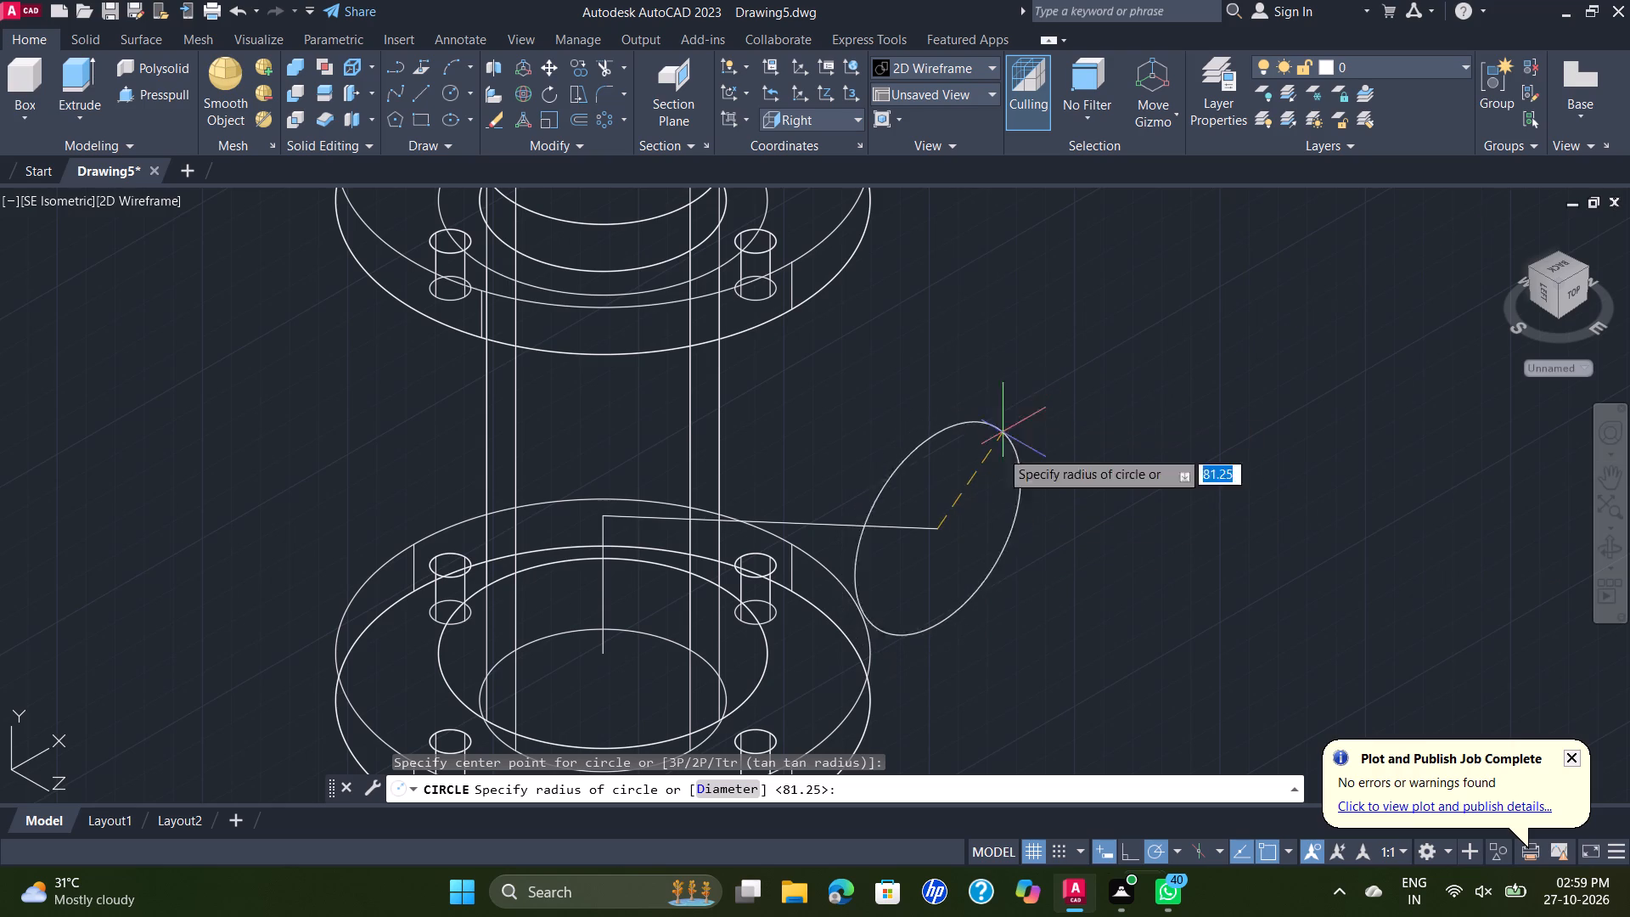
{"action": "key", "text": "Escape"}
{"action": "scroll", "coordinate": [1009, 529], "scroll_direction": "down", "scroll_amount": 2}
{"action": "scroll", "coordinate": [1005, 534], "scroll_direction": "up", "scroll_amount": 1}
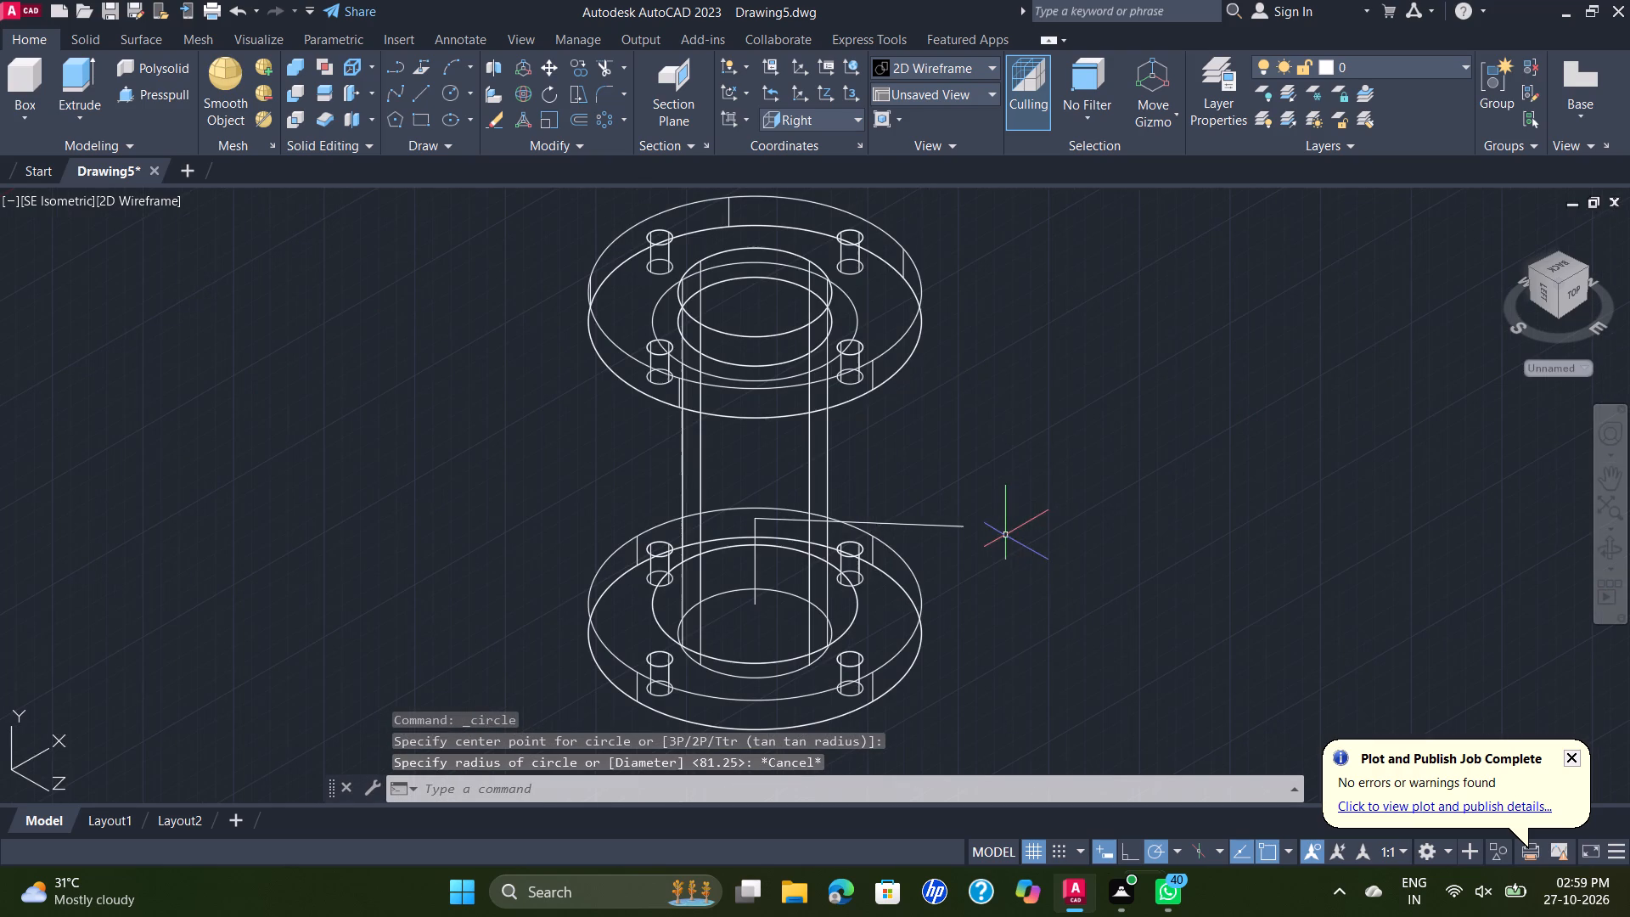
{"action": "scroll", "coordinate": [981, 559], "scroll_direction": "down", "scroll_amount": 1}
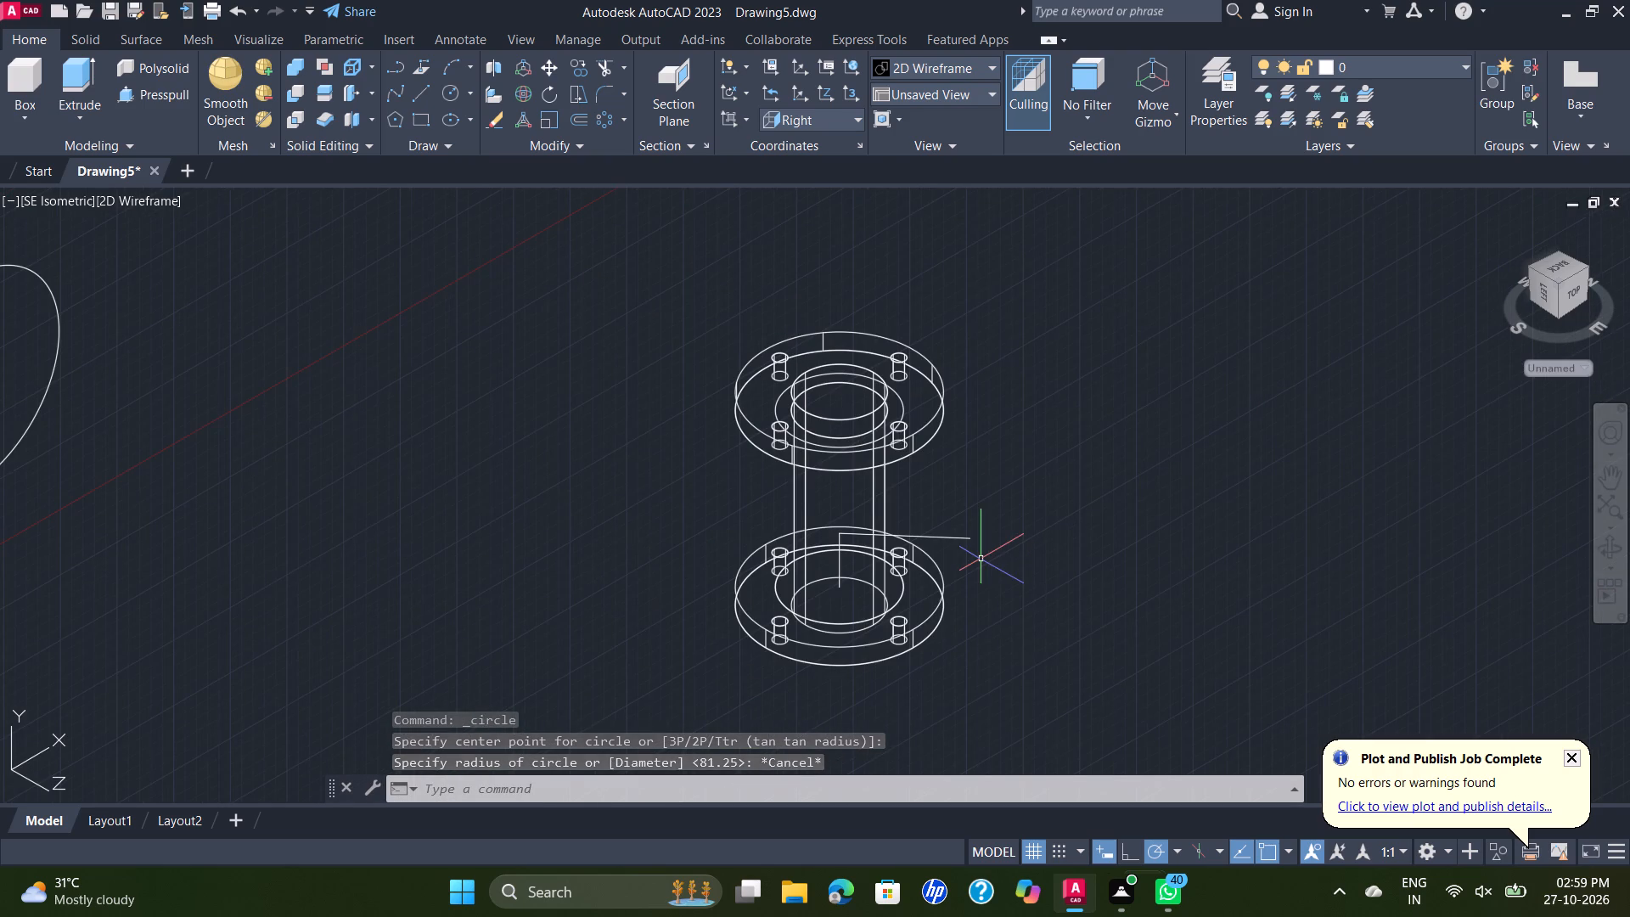
Try the Shaded visual style on the model, and settle on the Shades of Gray style.
{"action": "left_click", "coordinate": [141, 200]}
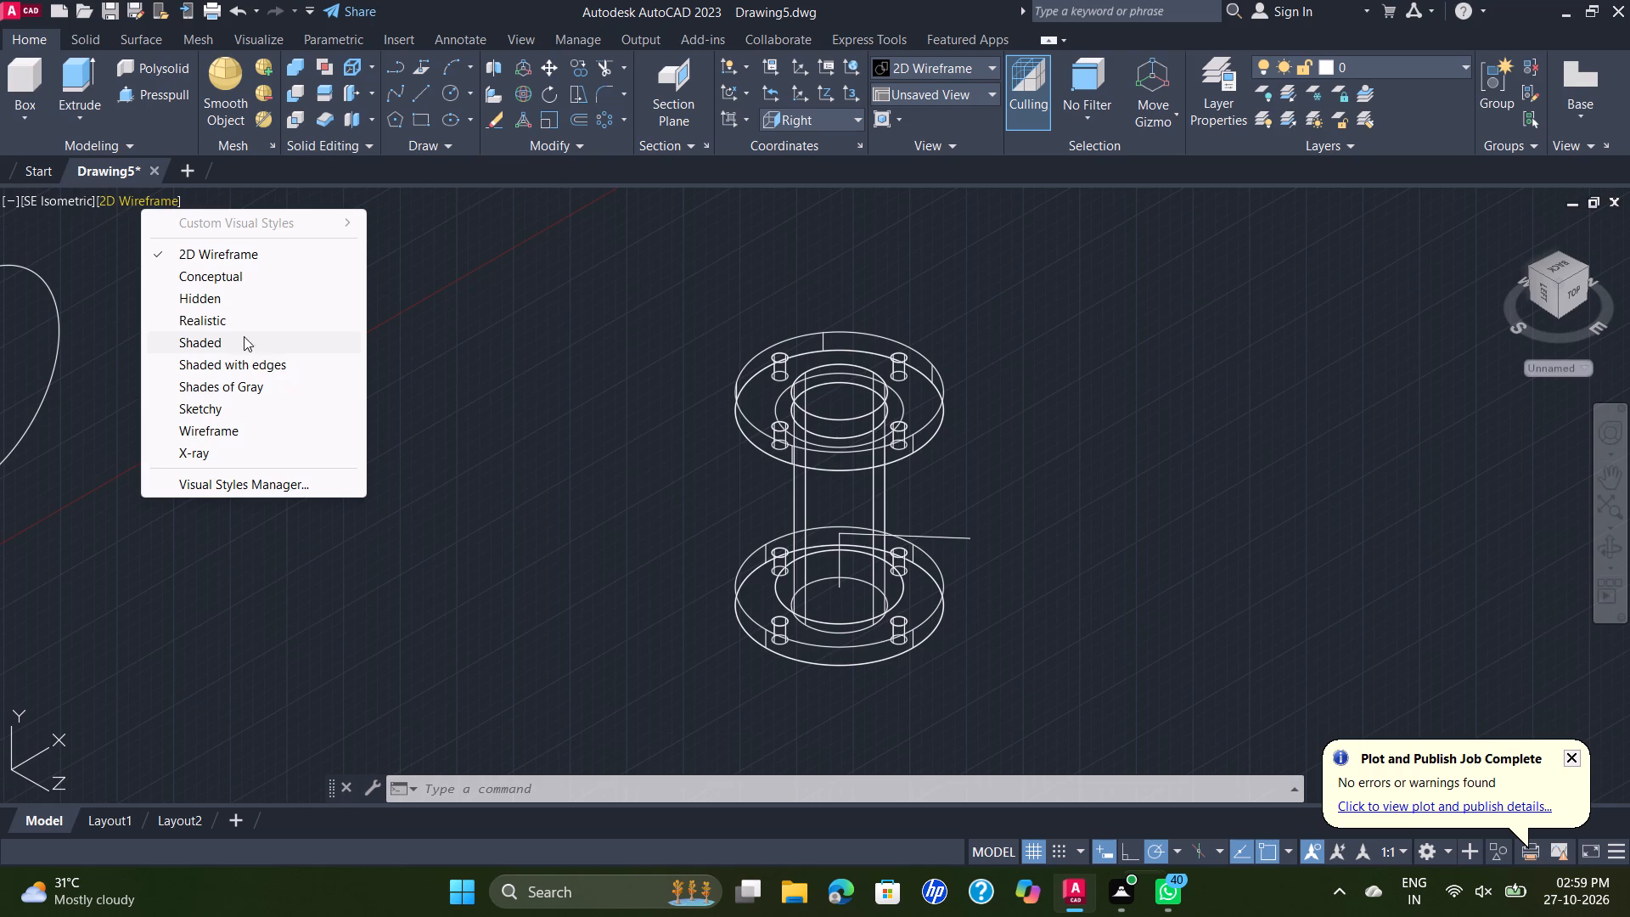
{"action": "left_click", "coordinate": [242, 342]}
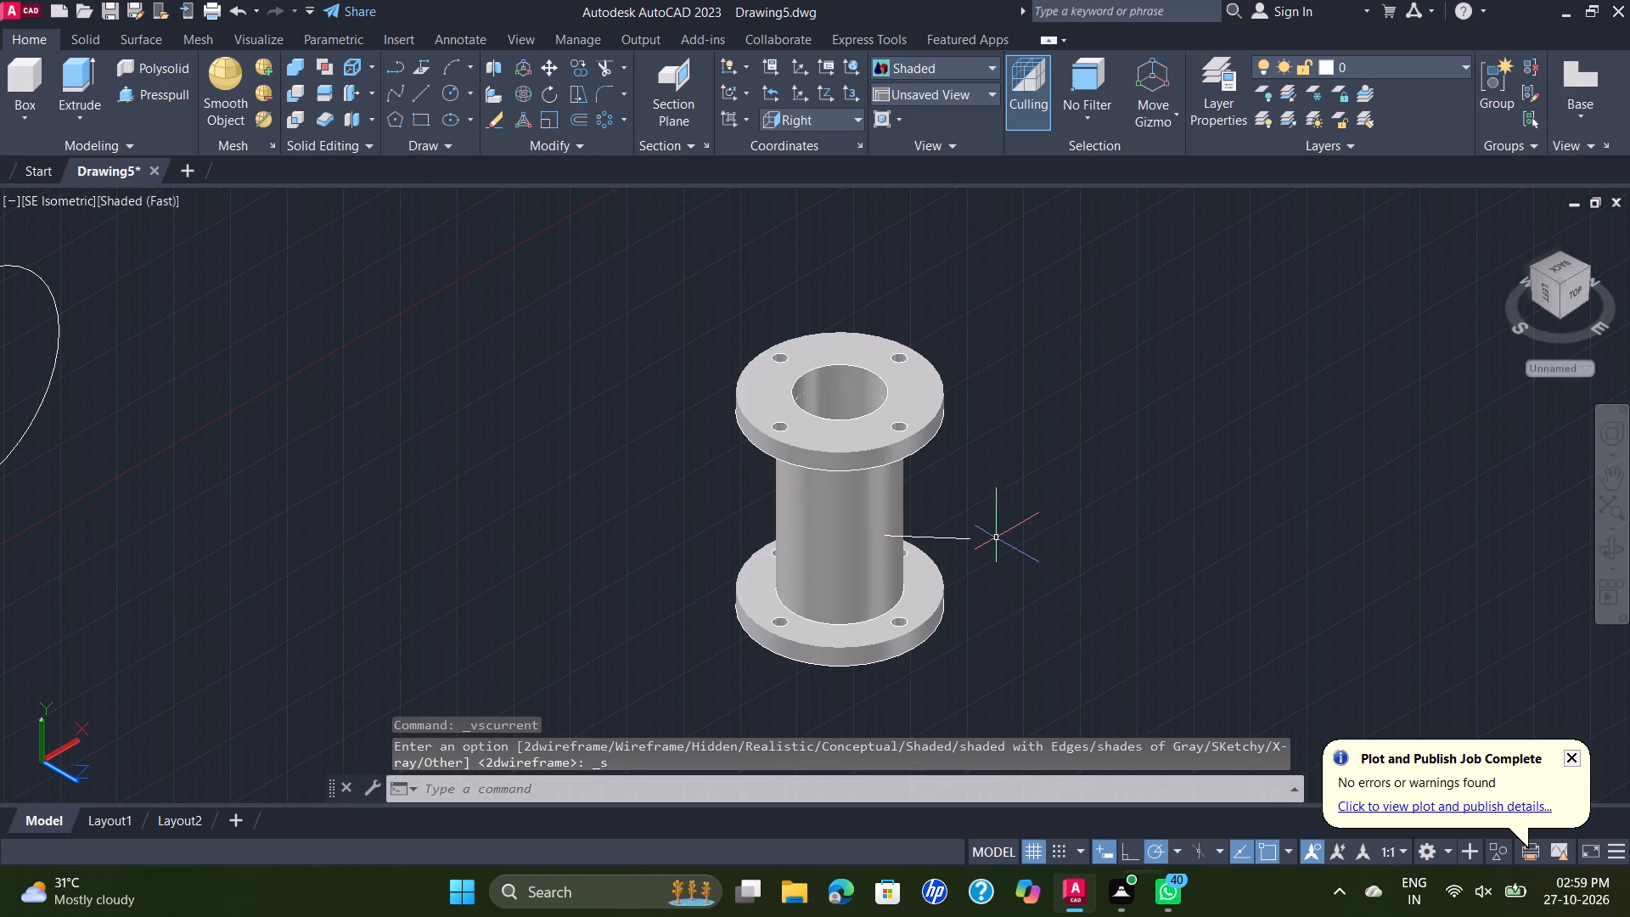
{"action": "scroll", "coordinate": [952, 539], "scroll_direction": "up", "scroll_amount": 1}
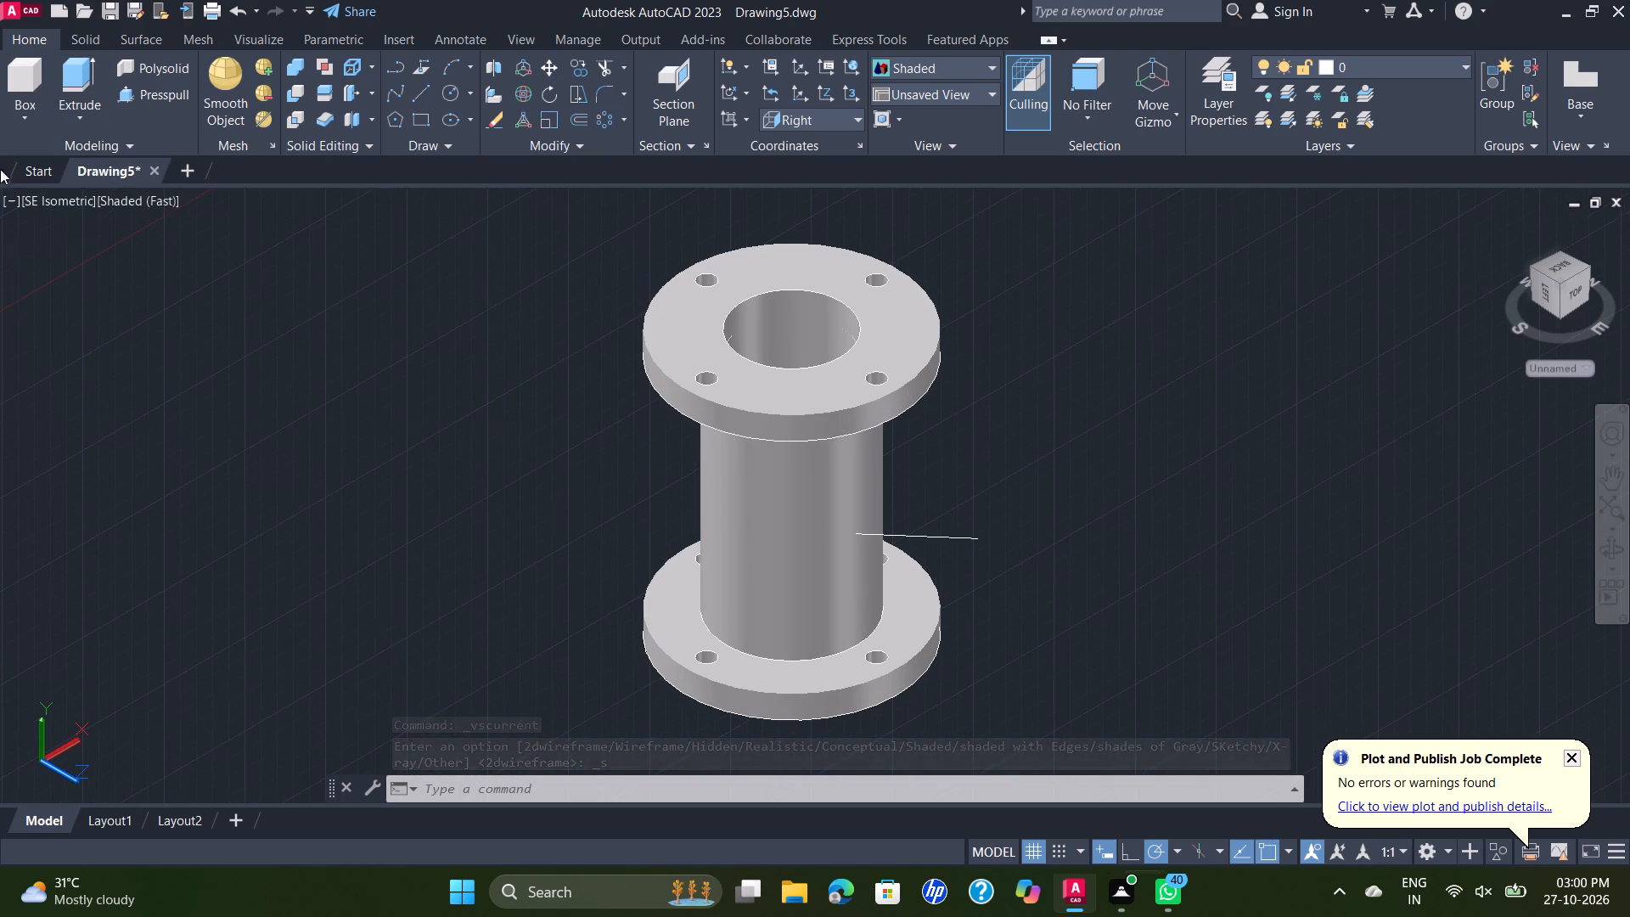
{"action": "left_click", "coordinate": [139, 204]}
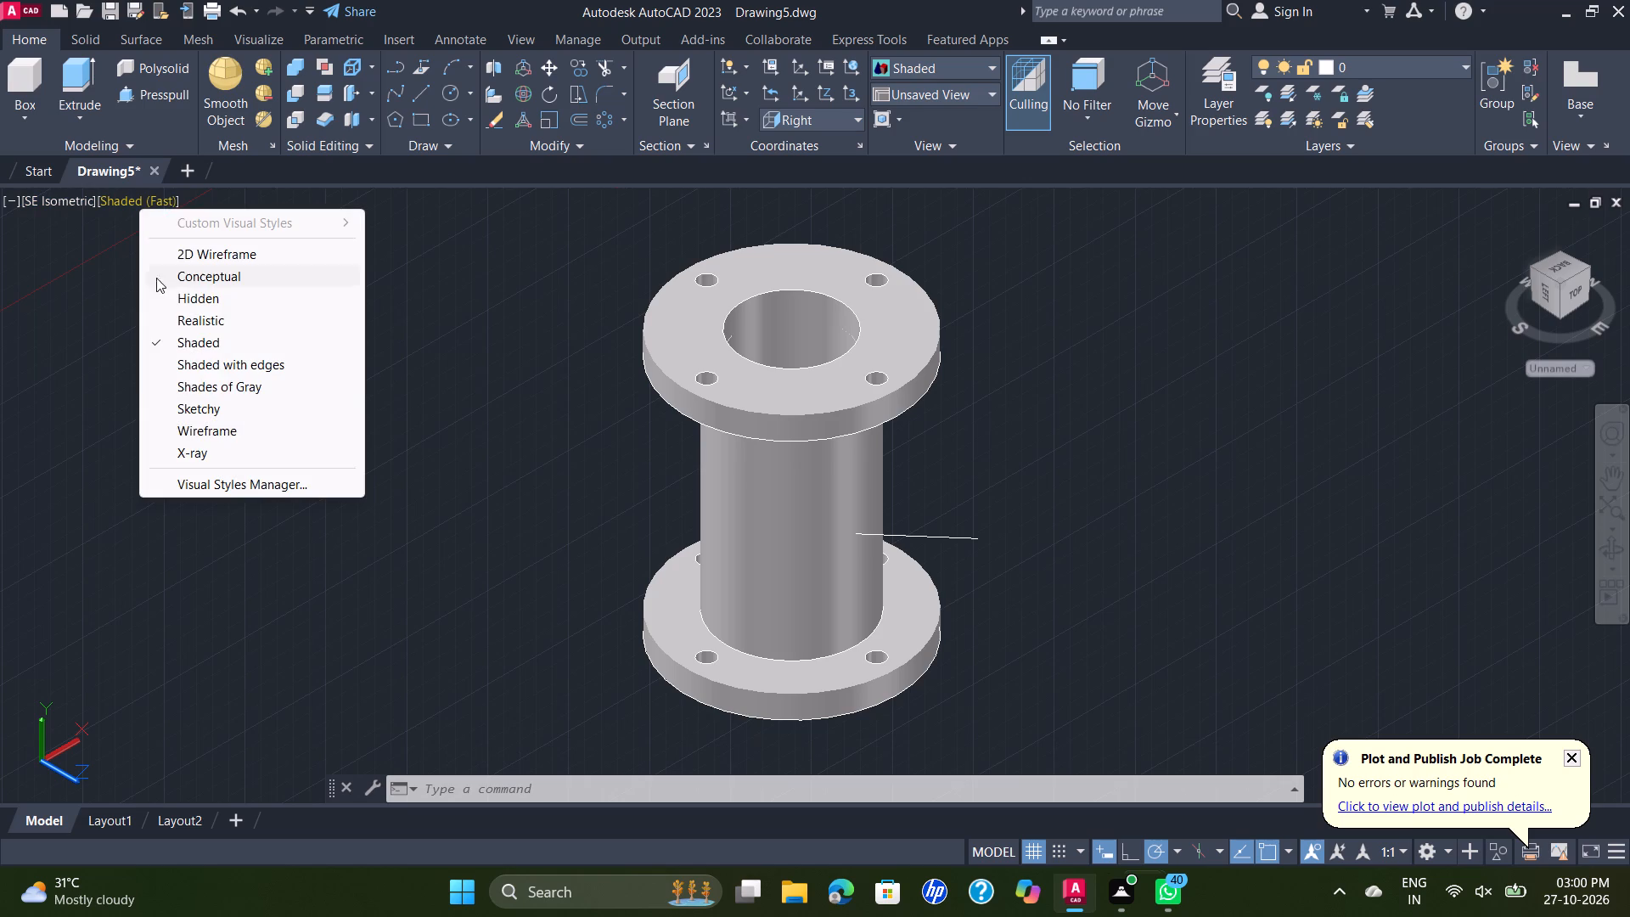
{"action": "left_click", "coordinate": [233, 379]}
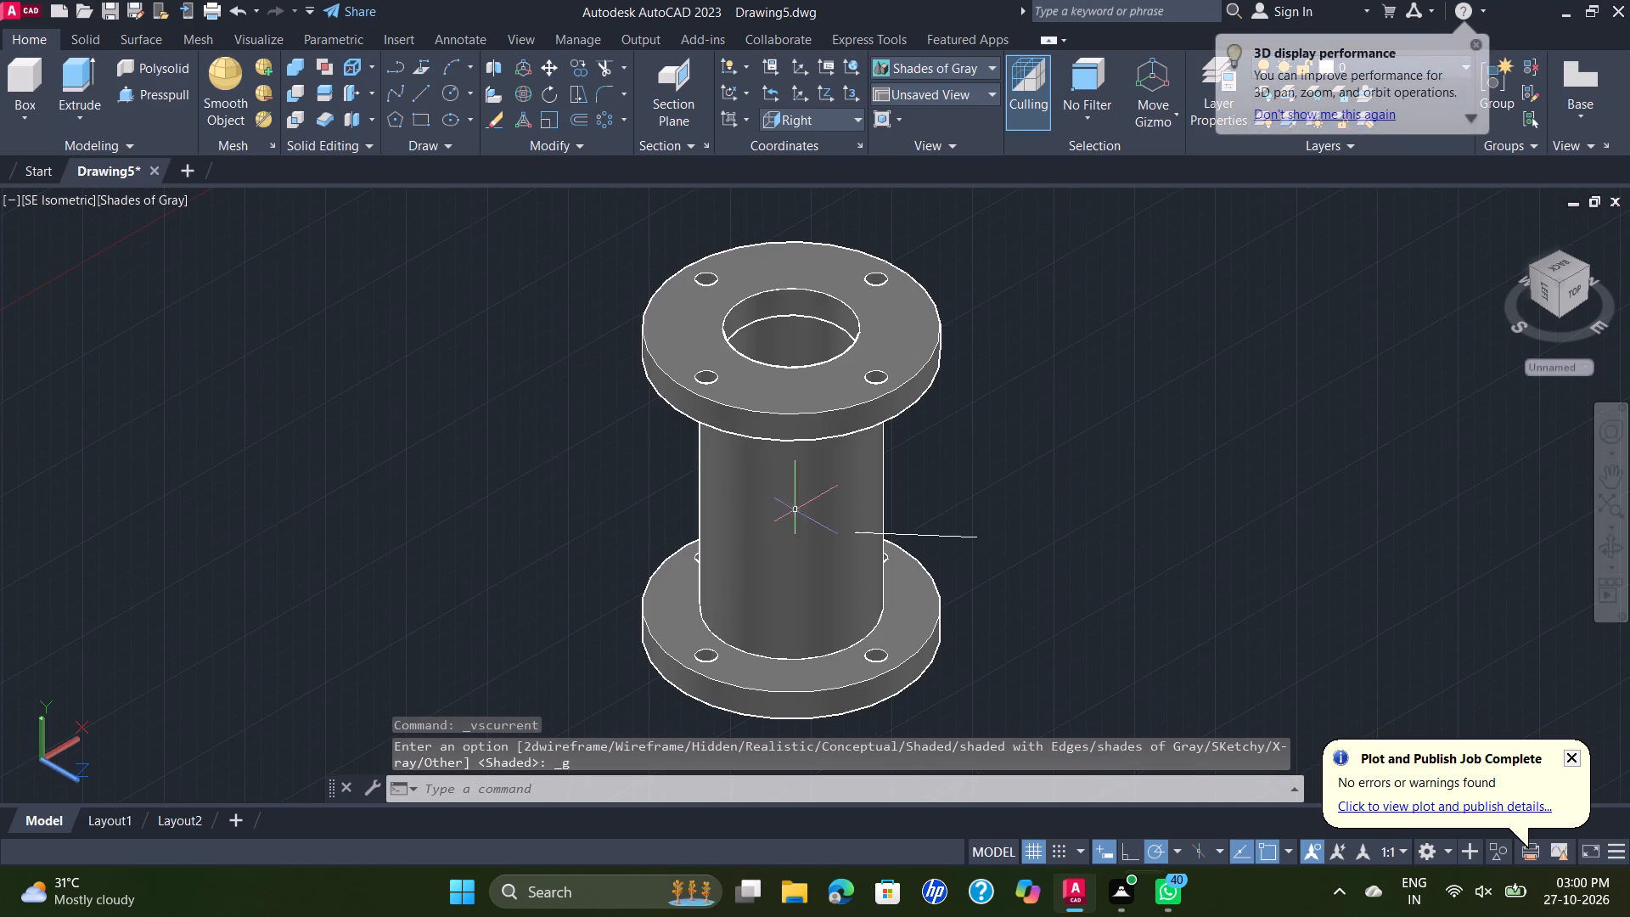
{"action": "scroll", "coordinate": [971, 482], "scroll_direction": "up", "scroll_amount": 2}
{"action": "scroll", "coordinate": [969, 461], "scroll_direction": "down", "scroll_amount": 2}
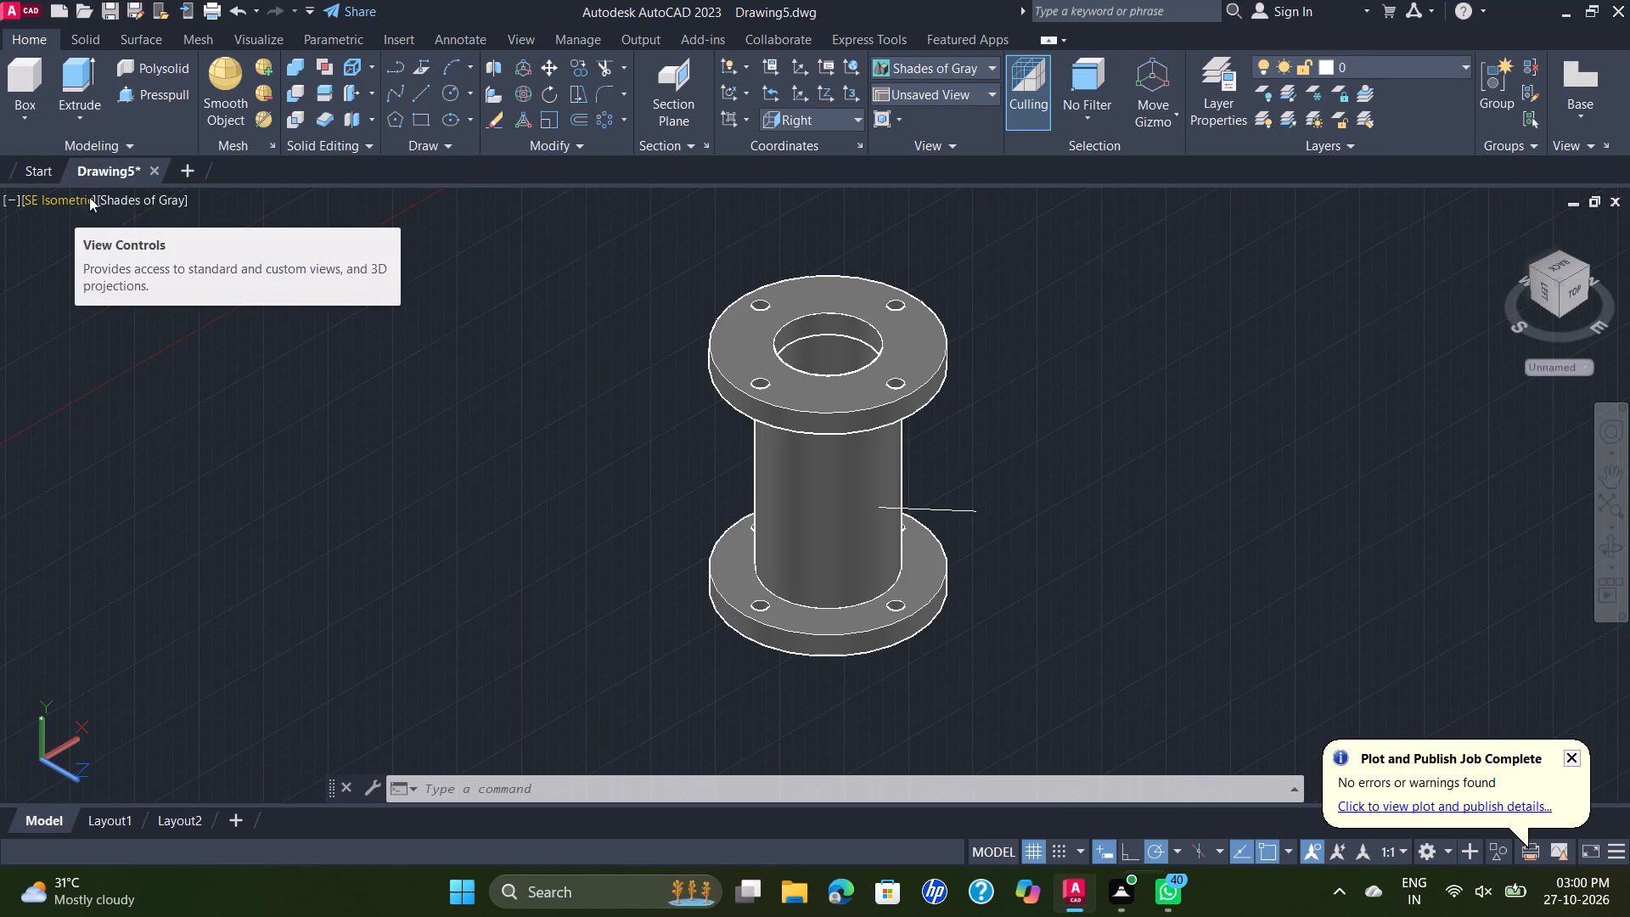
Examine the branch line's direction relative to the flanged part from the Left view, the Right view and oblique angles.
{"action": "left_click", "coordinate": [54, 202]}
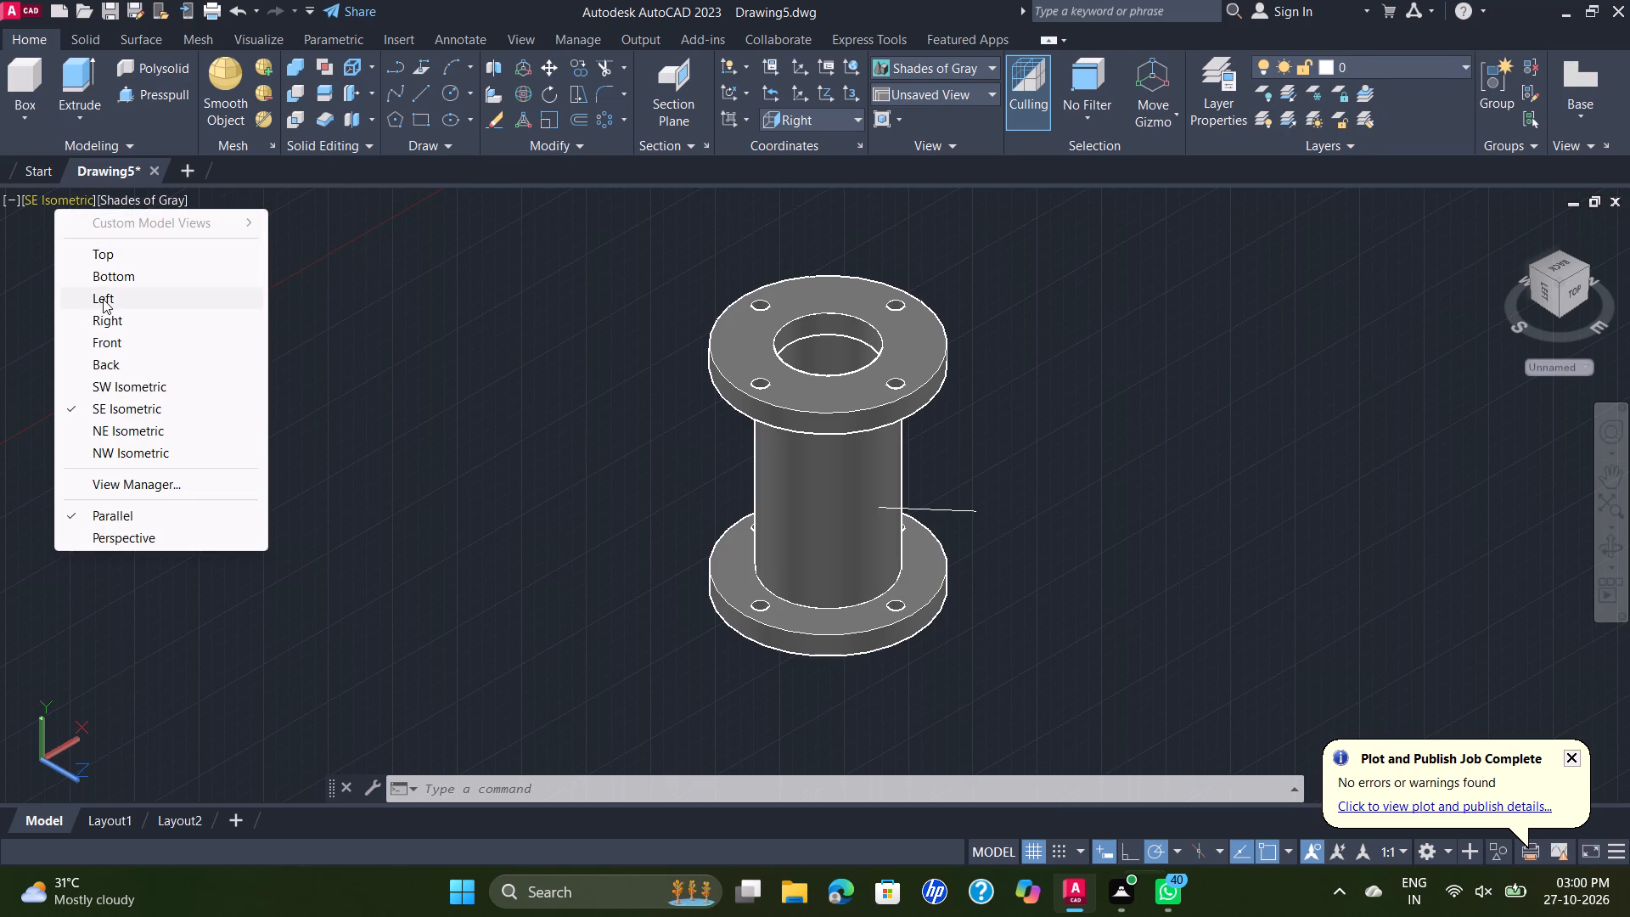
{"action": "left_click", "coordinate": [103, 299]}
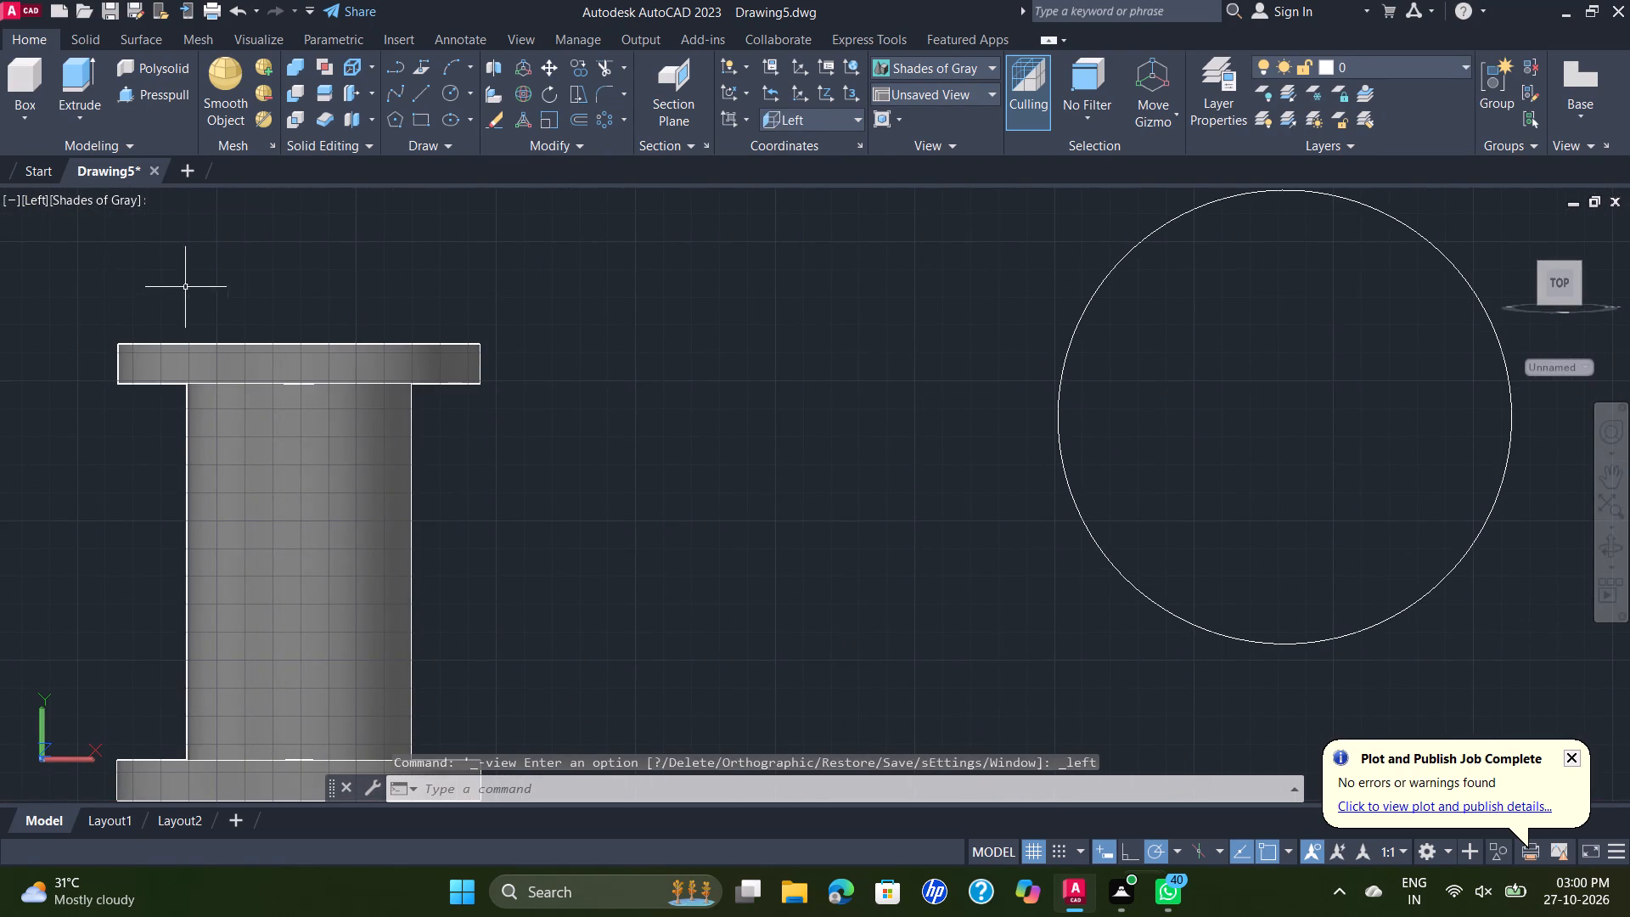
{"action": "left_click", "coordinate": [42, 197]}
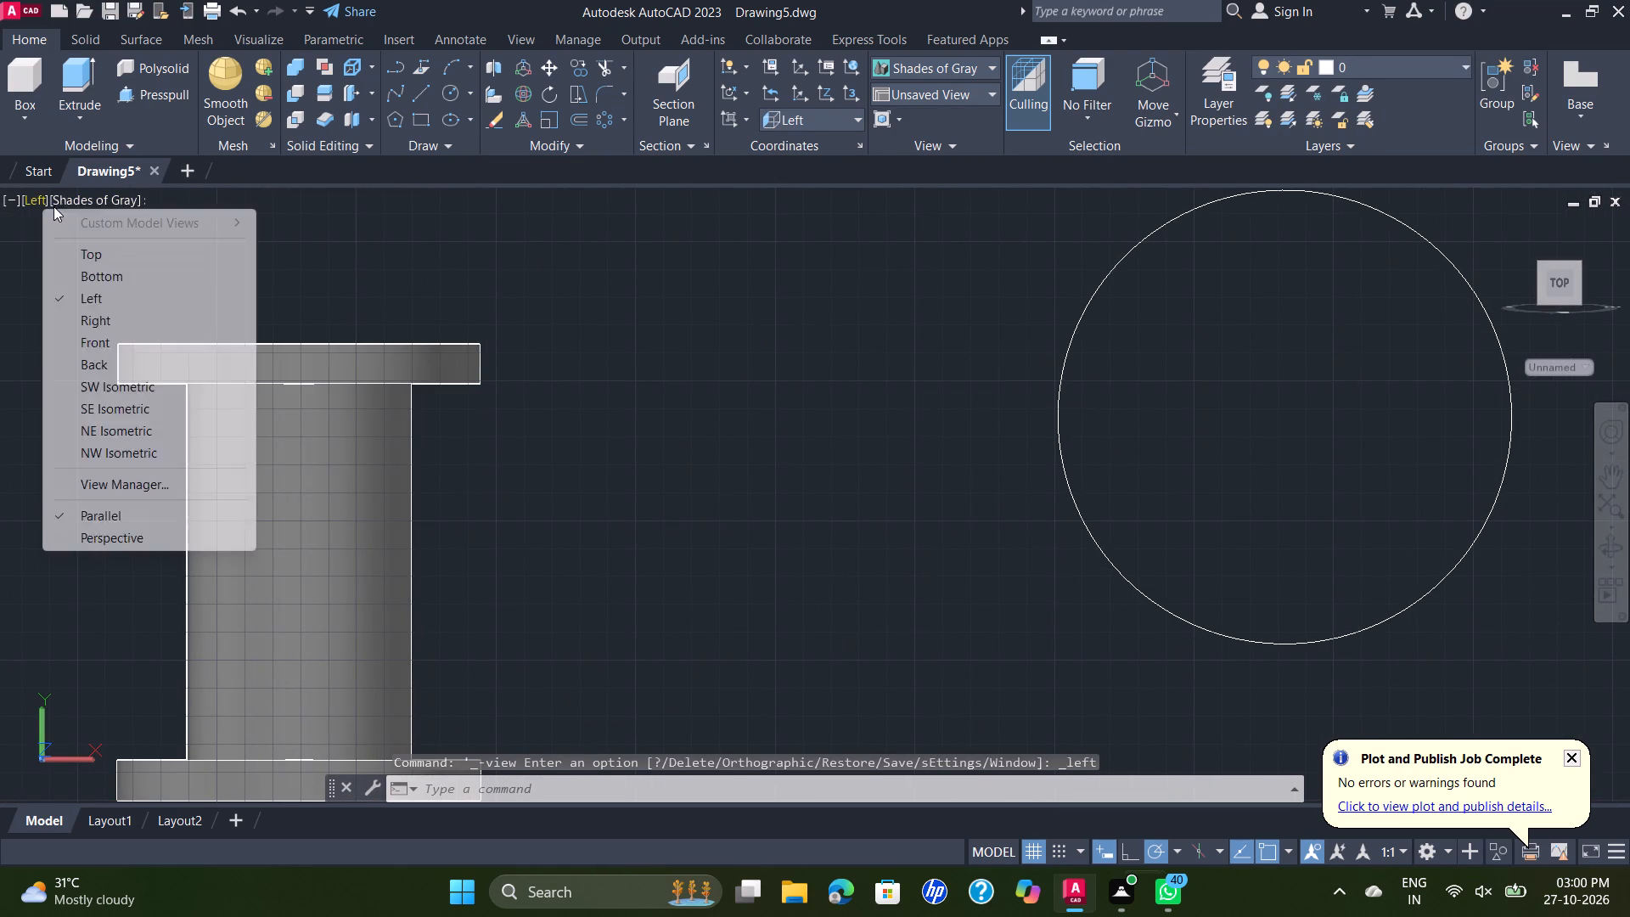
{"action": "left_click", "coordinate": [101, 319]}
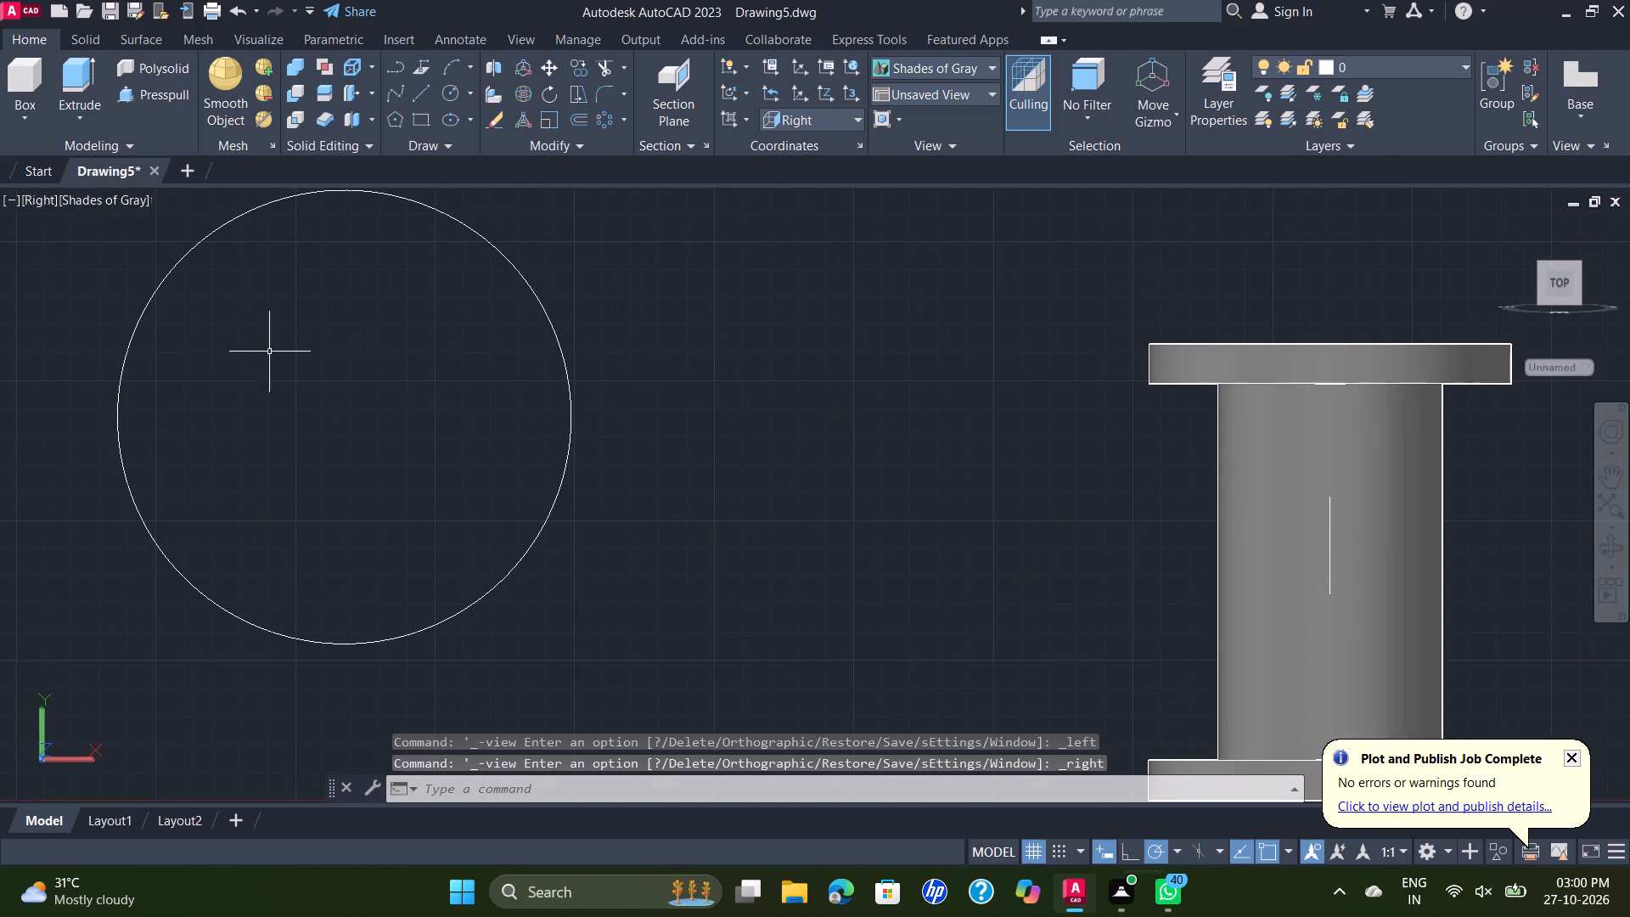
{"action": "scroll", "coordinate": [1021, 403], "scroll_direction": "down", "scroll_amount": 1}
{"action": "scroll", "coordinate": [1260, 484], "scroll_direction": "up", "scroll_amount": 2}
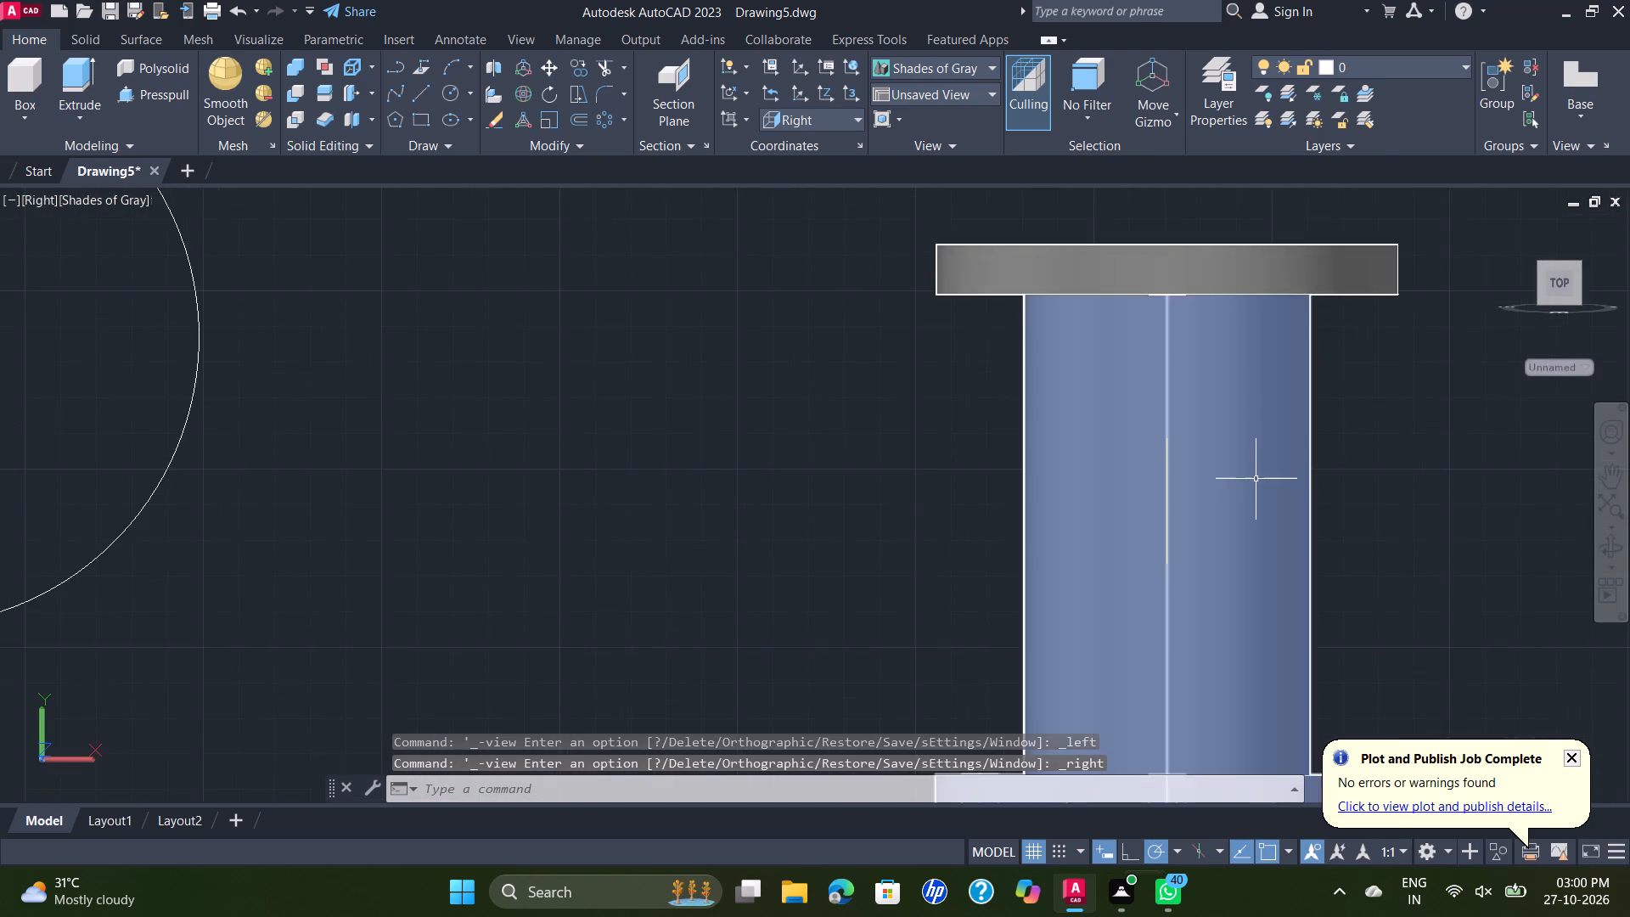
{"action": "scroll", "coordinate": [1256, 479], "scroll_direction": "up", "scroll_amount": 2}
{"action": "scroll", "coordinate": [1255, 478], "scroll_direction": "down", "scroll_amount": 1}
{"action": "scroll", "coordinate": [786, 463], "scroll_direction": "down", "scroll_amount": 2}
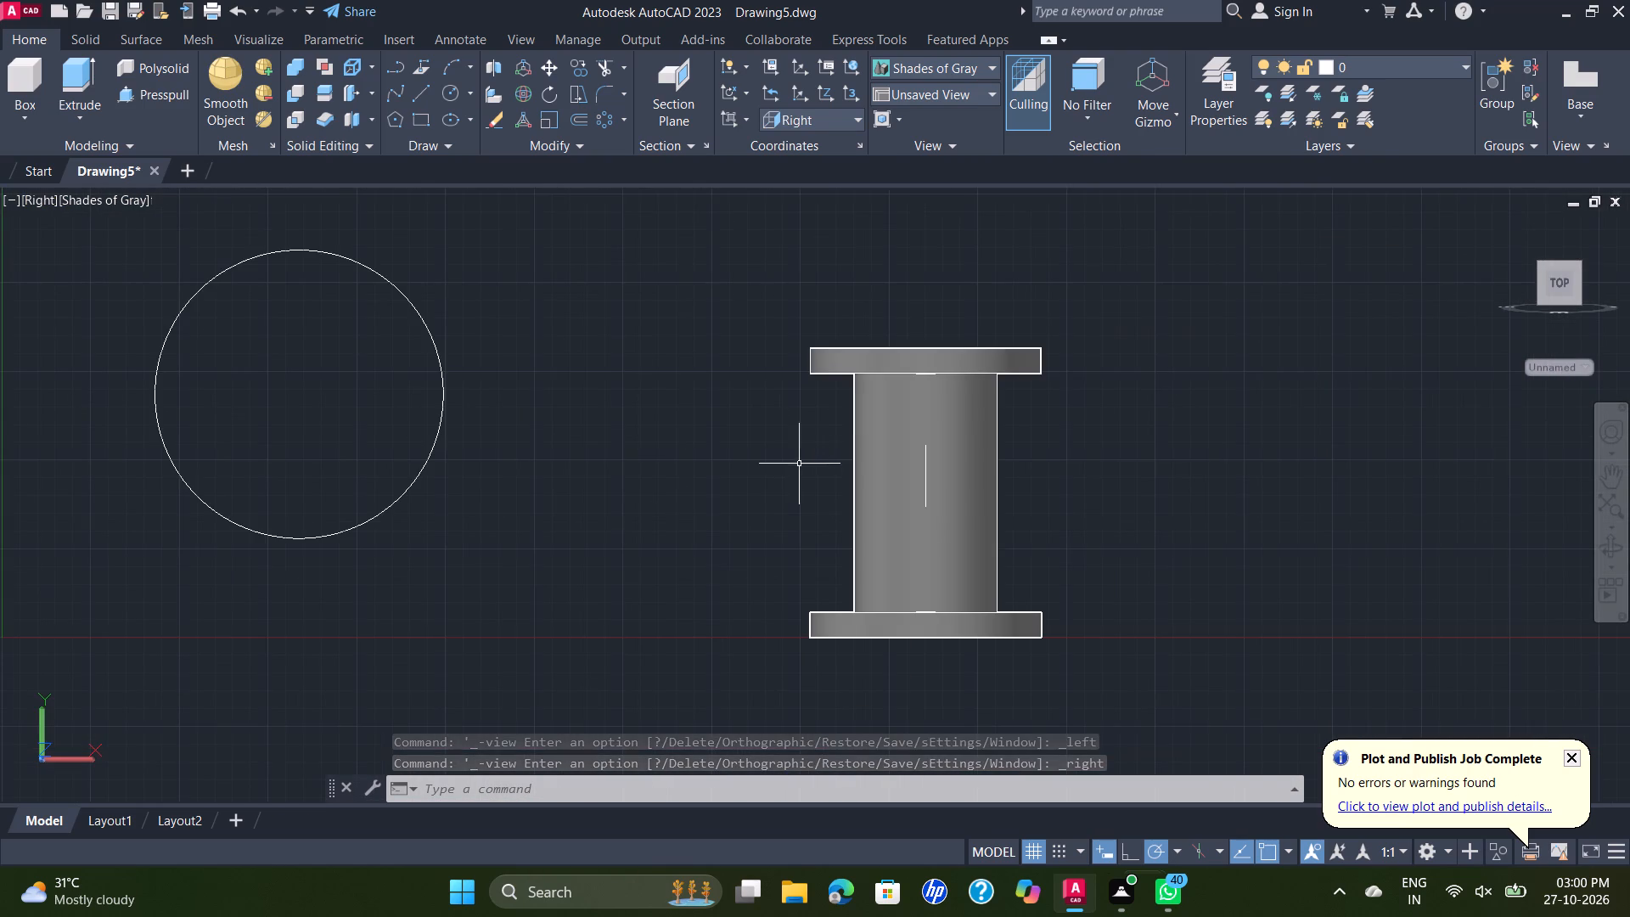
{"action": "middle_click_drag", "start_coordinate": [834, 474], "coordinate": [986, 582], "text": "shift"}
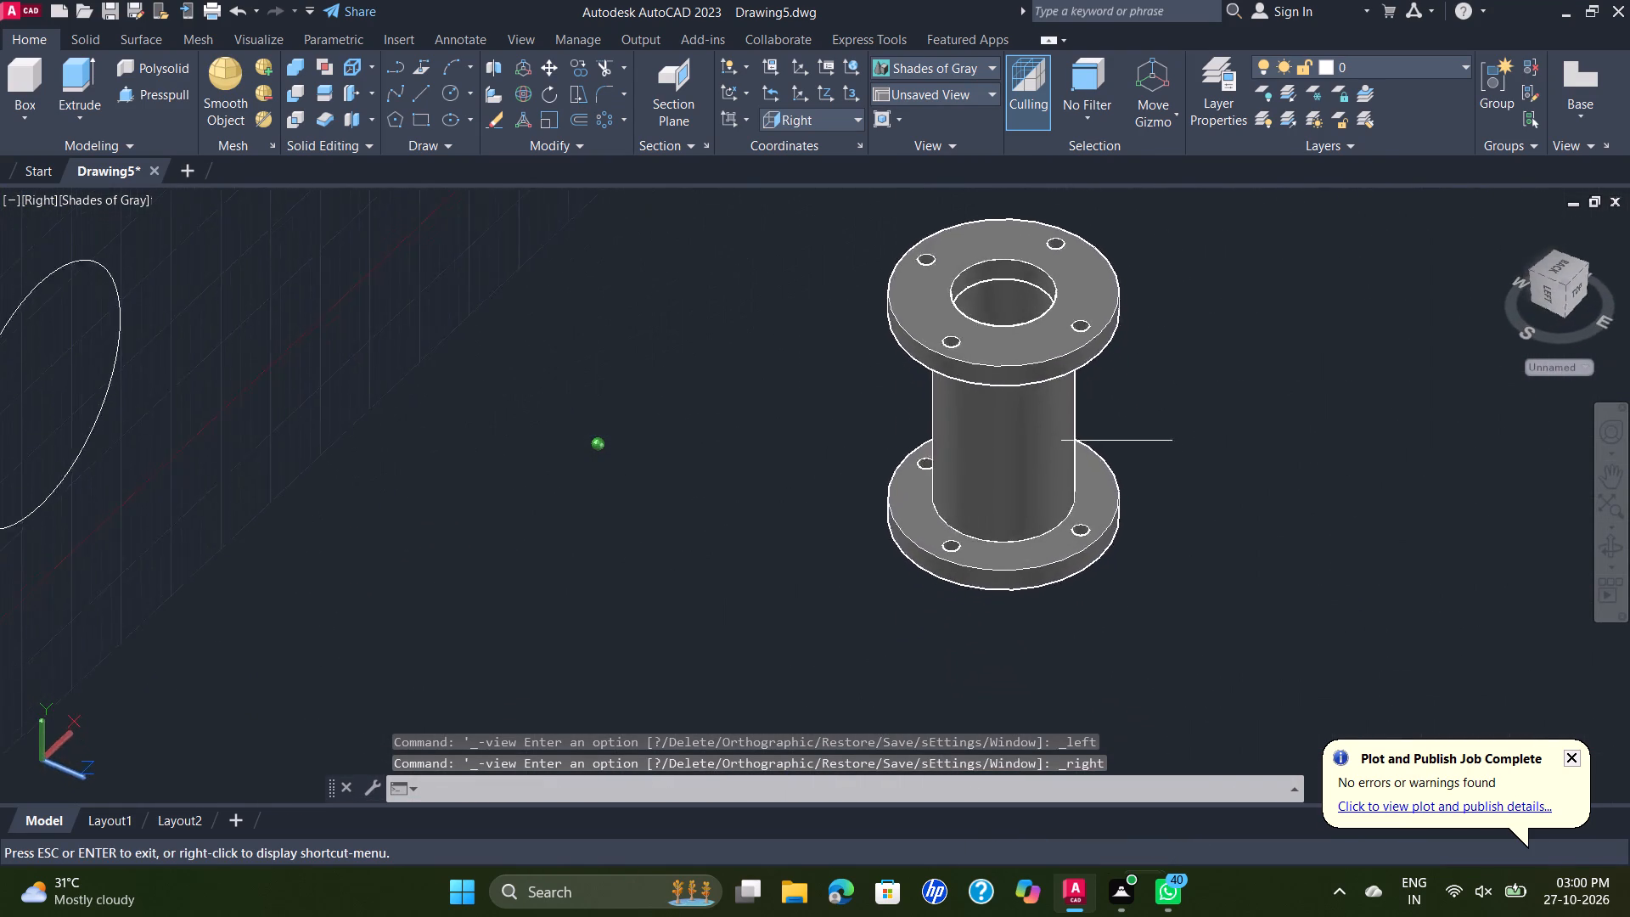
{"action": "middle_click_drag", "start_coordinate": [986, 582], "coordinate": [889, 487], "text": "shift"}
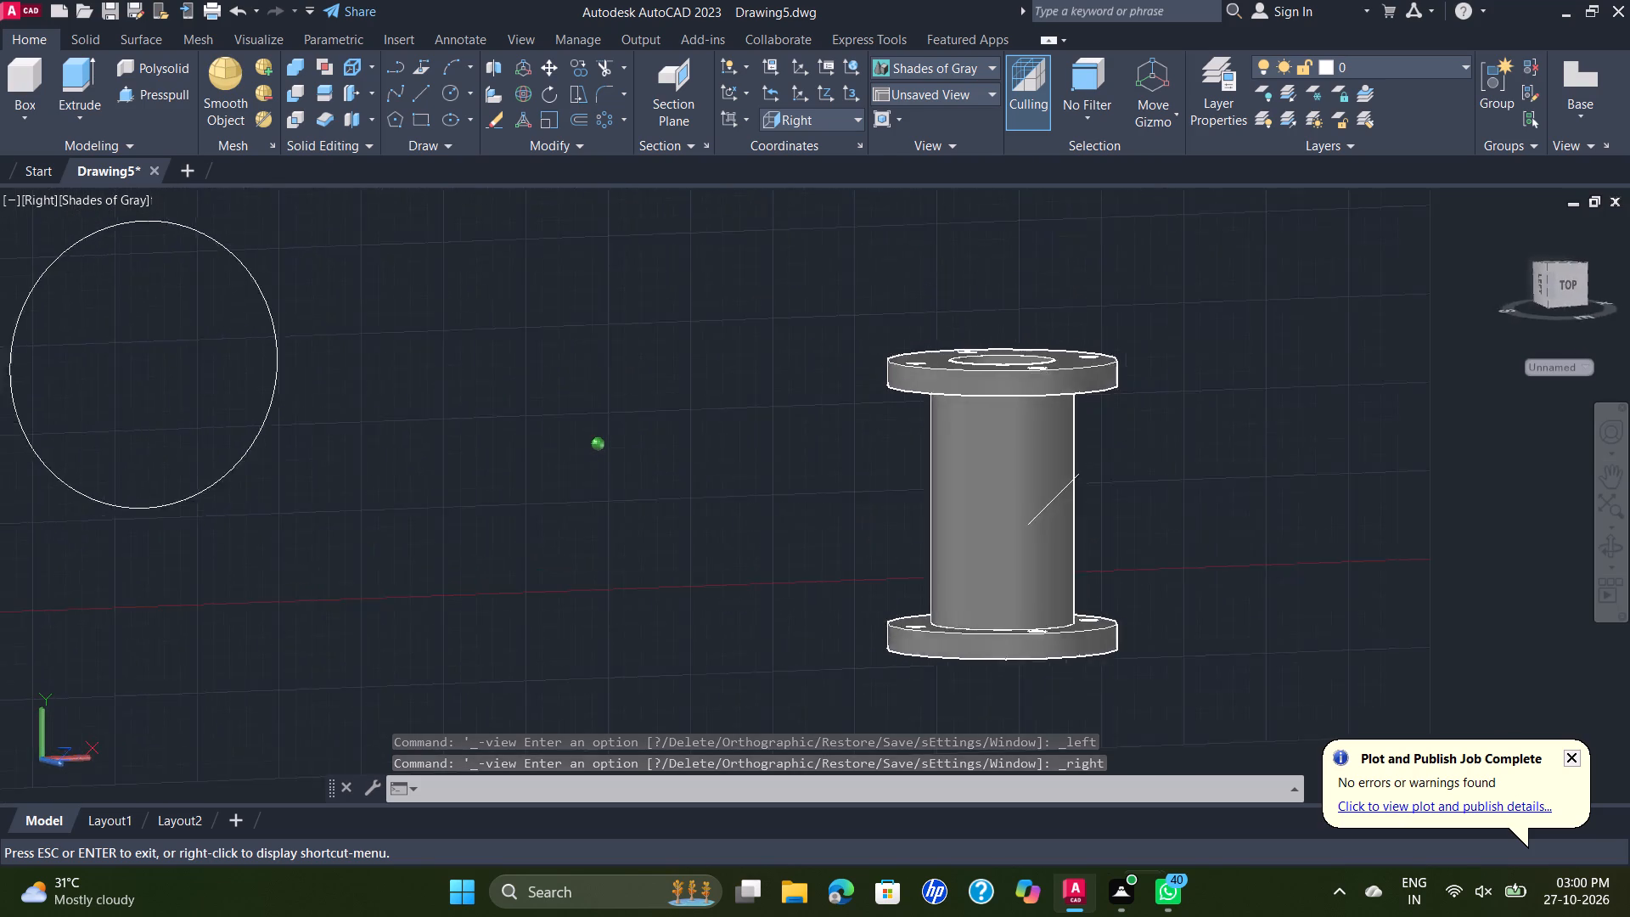
{"action": "middle_click_drag", "start_coordinate": [889, 487], "coordinate": [850, 469], "text": "shift"}
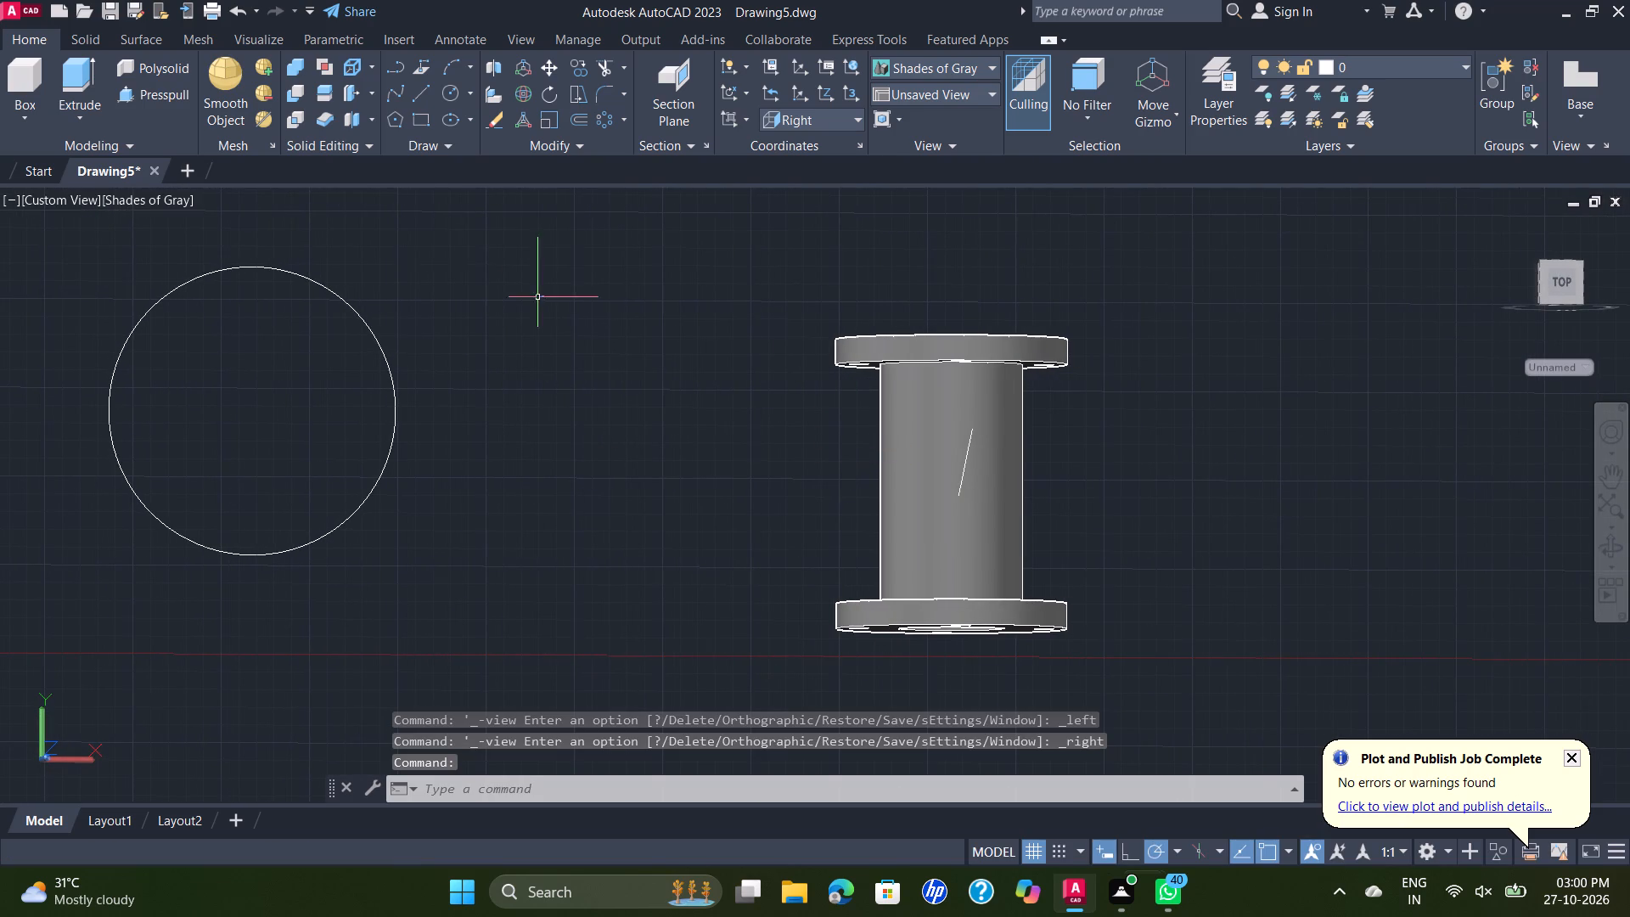
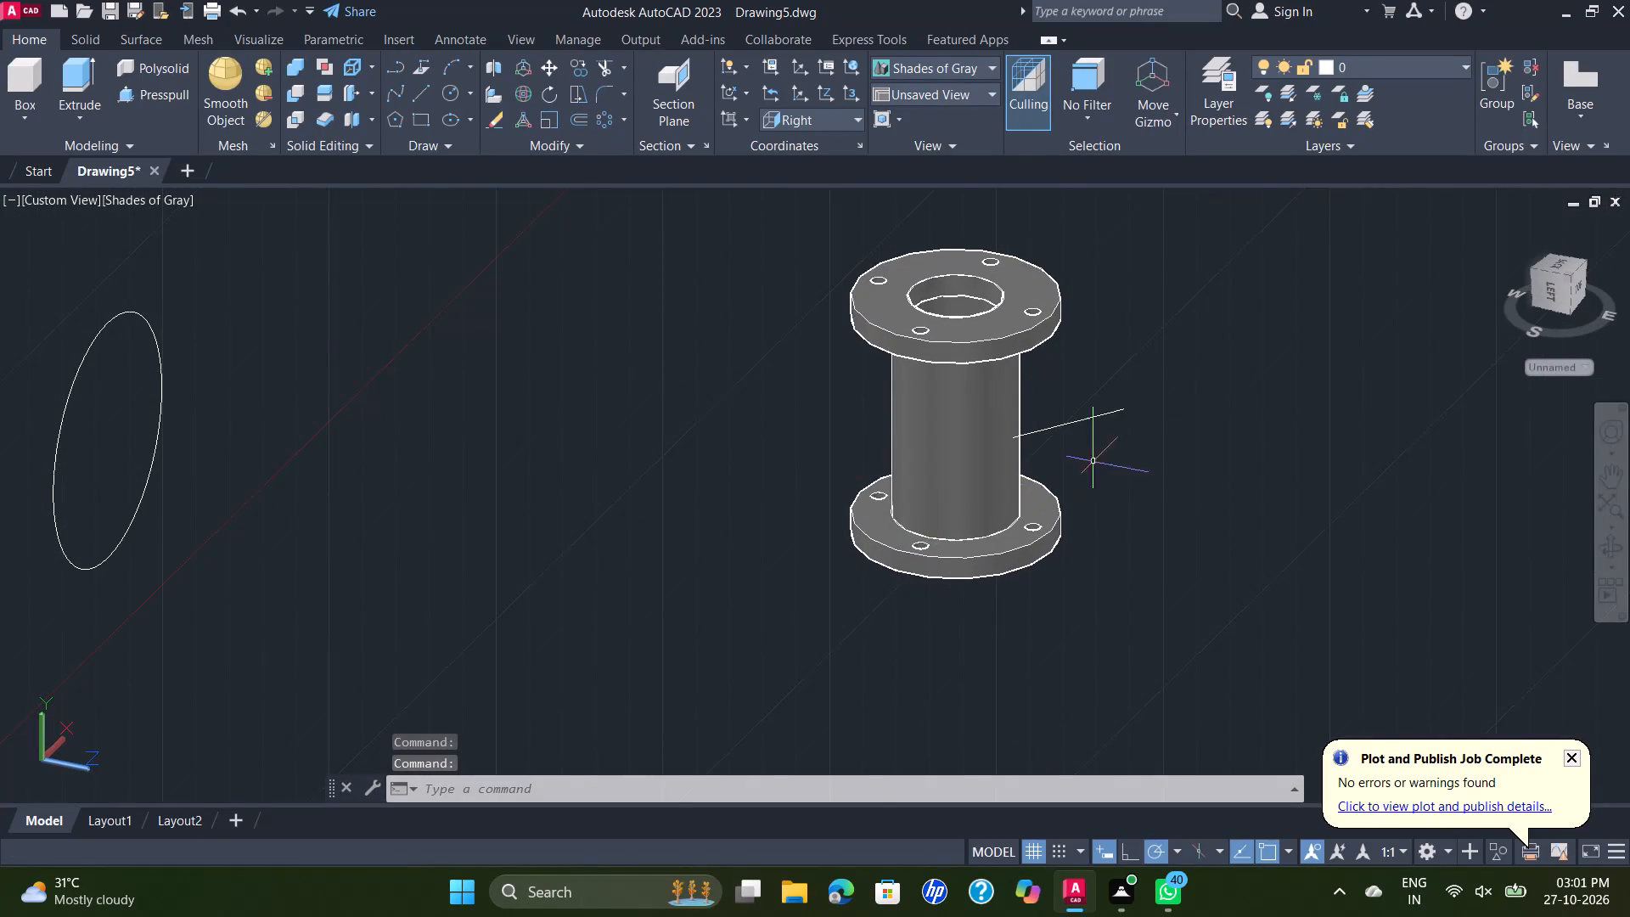
Draw a 60-diameter circle centred on the free end of the branch line.
{"action": "scroll", "coordinate": [1183, 404], "scroll_direction": "up", "scroll_amount": 2}
{"action": "scroll", "coordinate": [1179, 397], "scroll_direction": "down", "scroll_amount": 1}
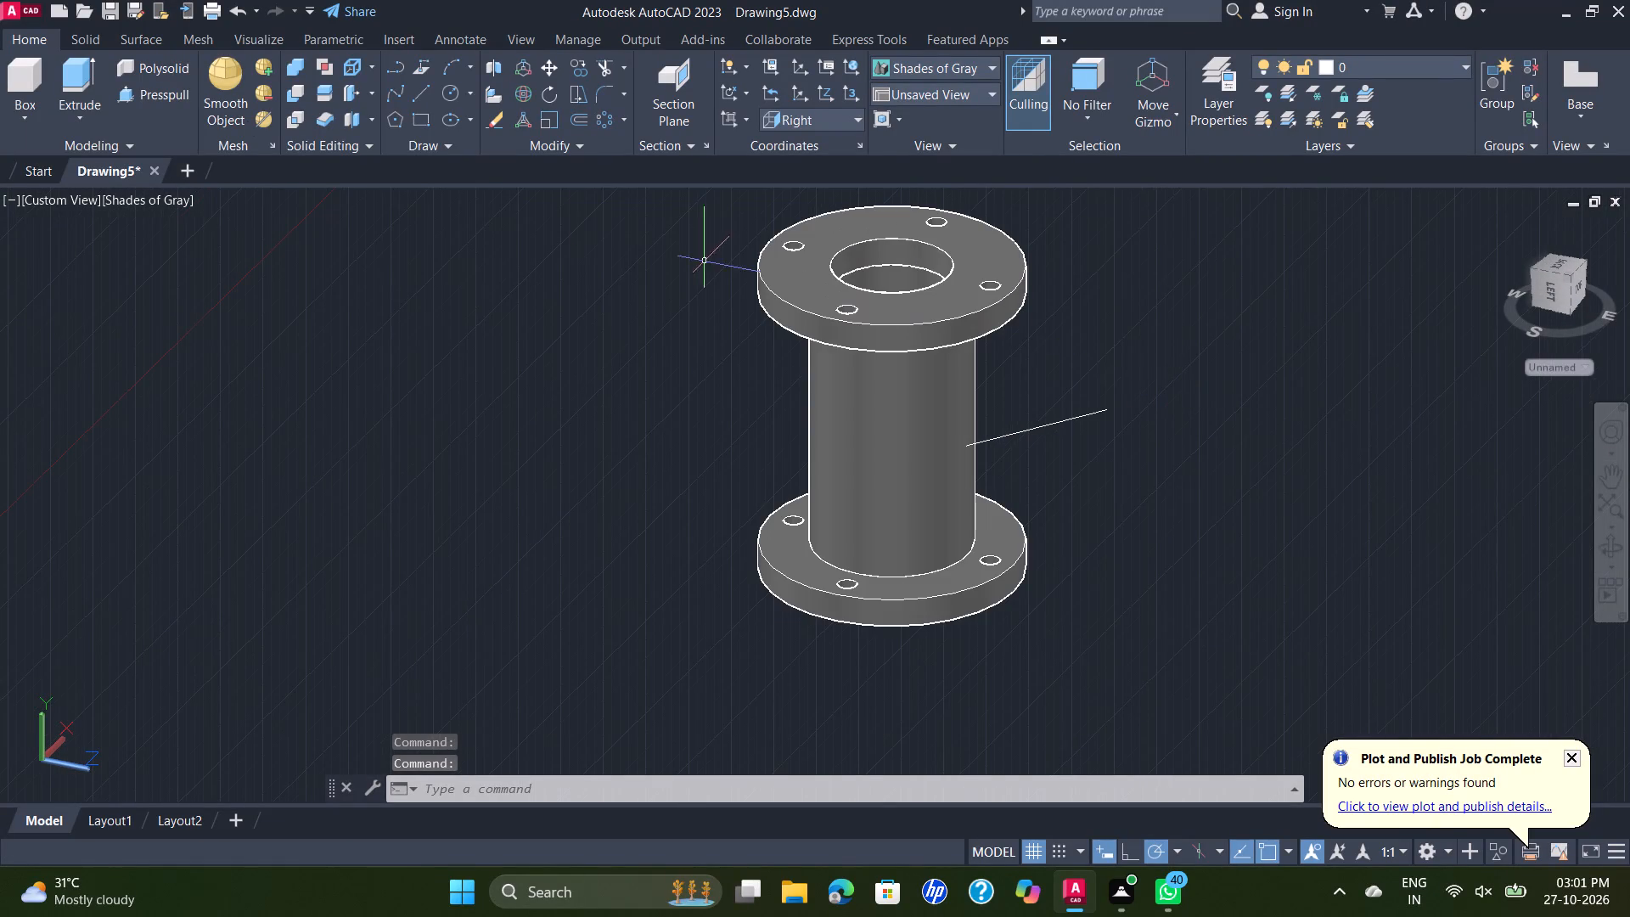
{"action": "left_click", "coordinate": [456, 93]}
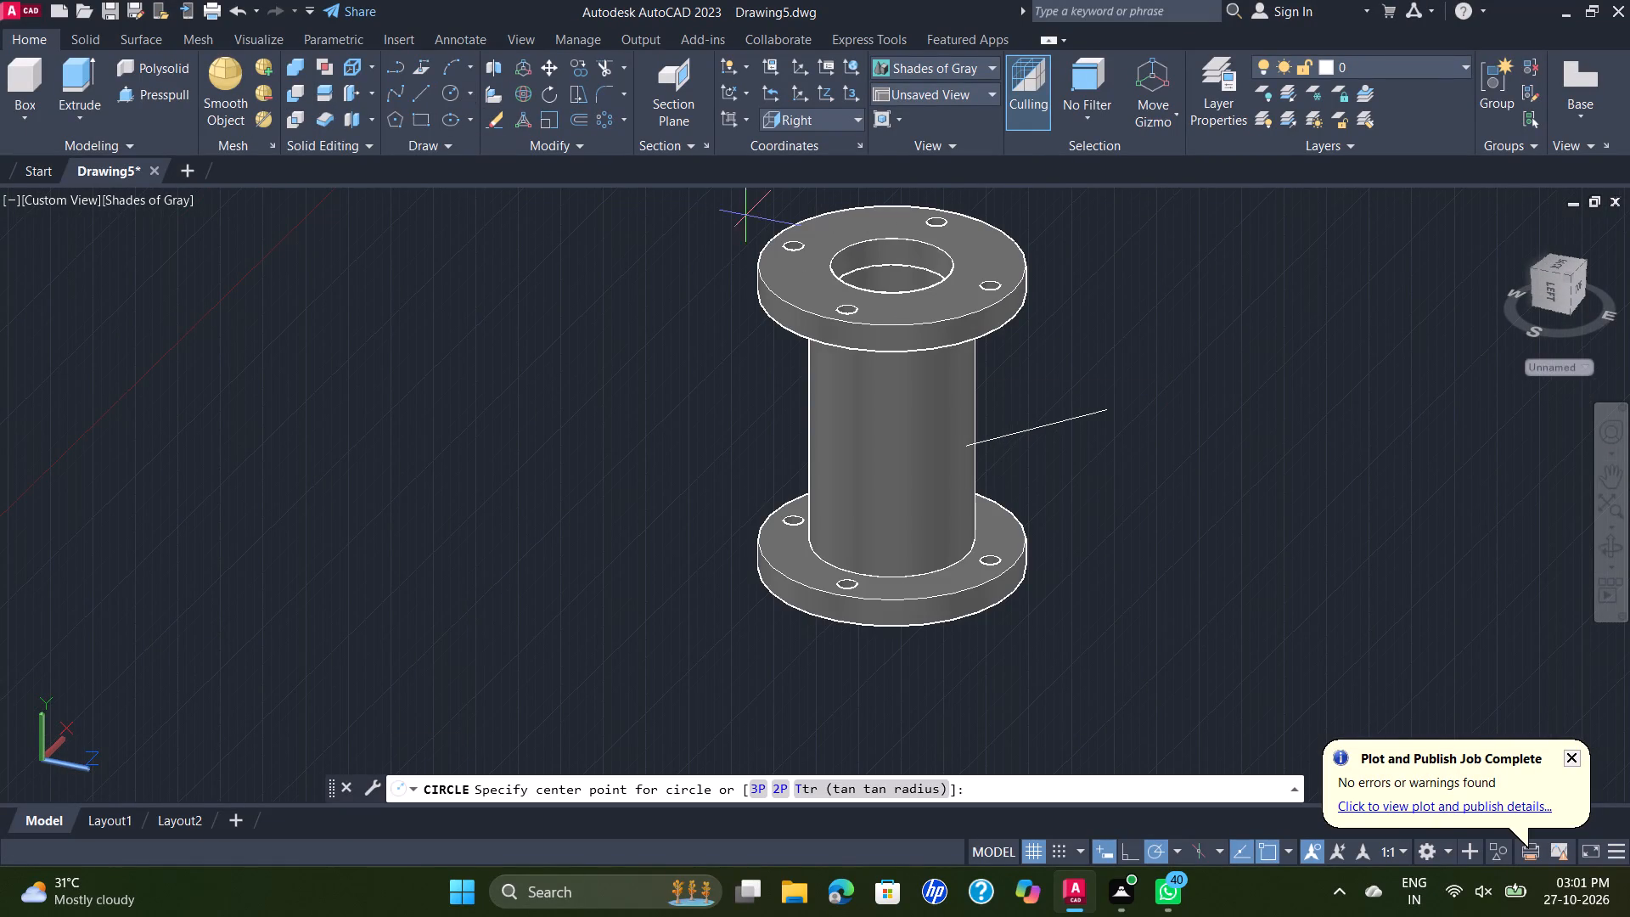
{"action": "left_click", "coordinate": [1104, 412]}
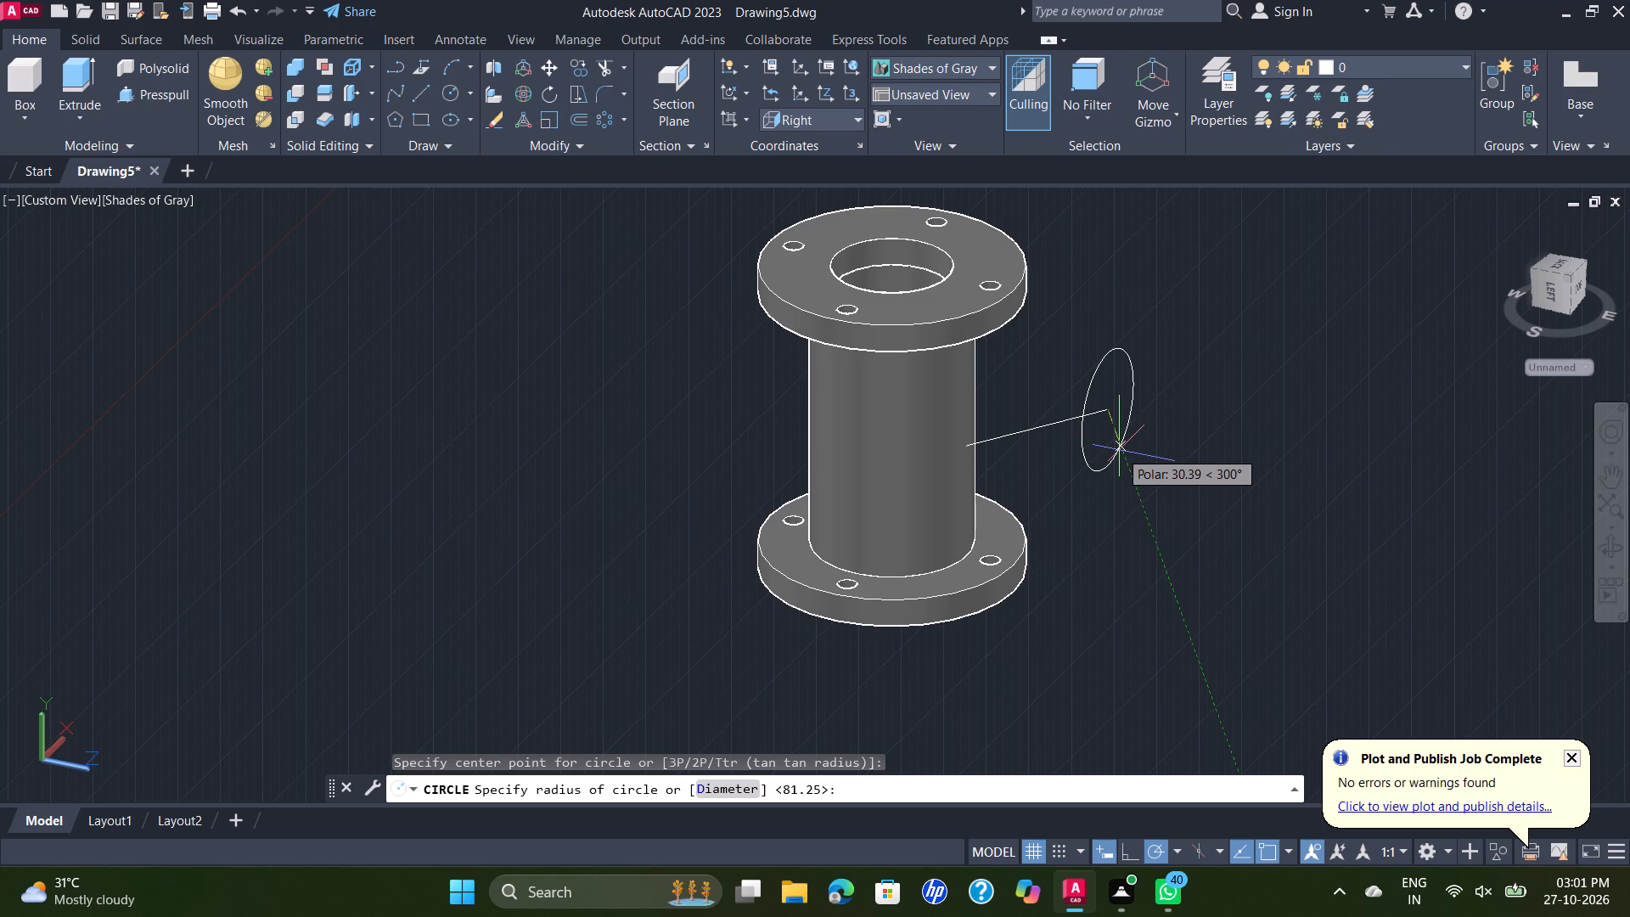
{"action": "key", "text": "d"}
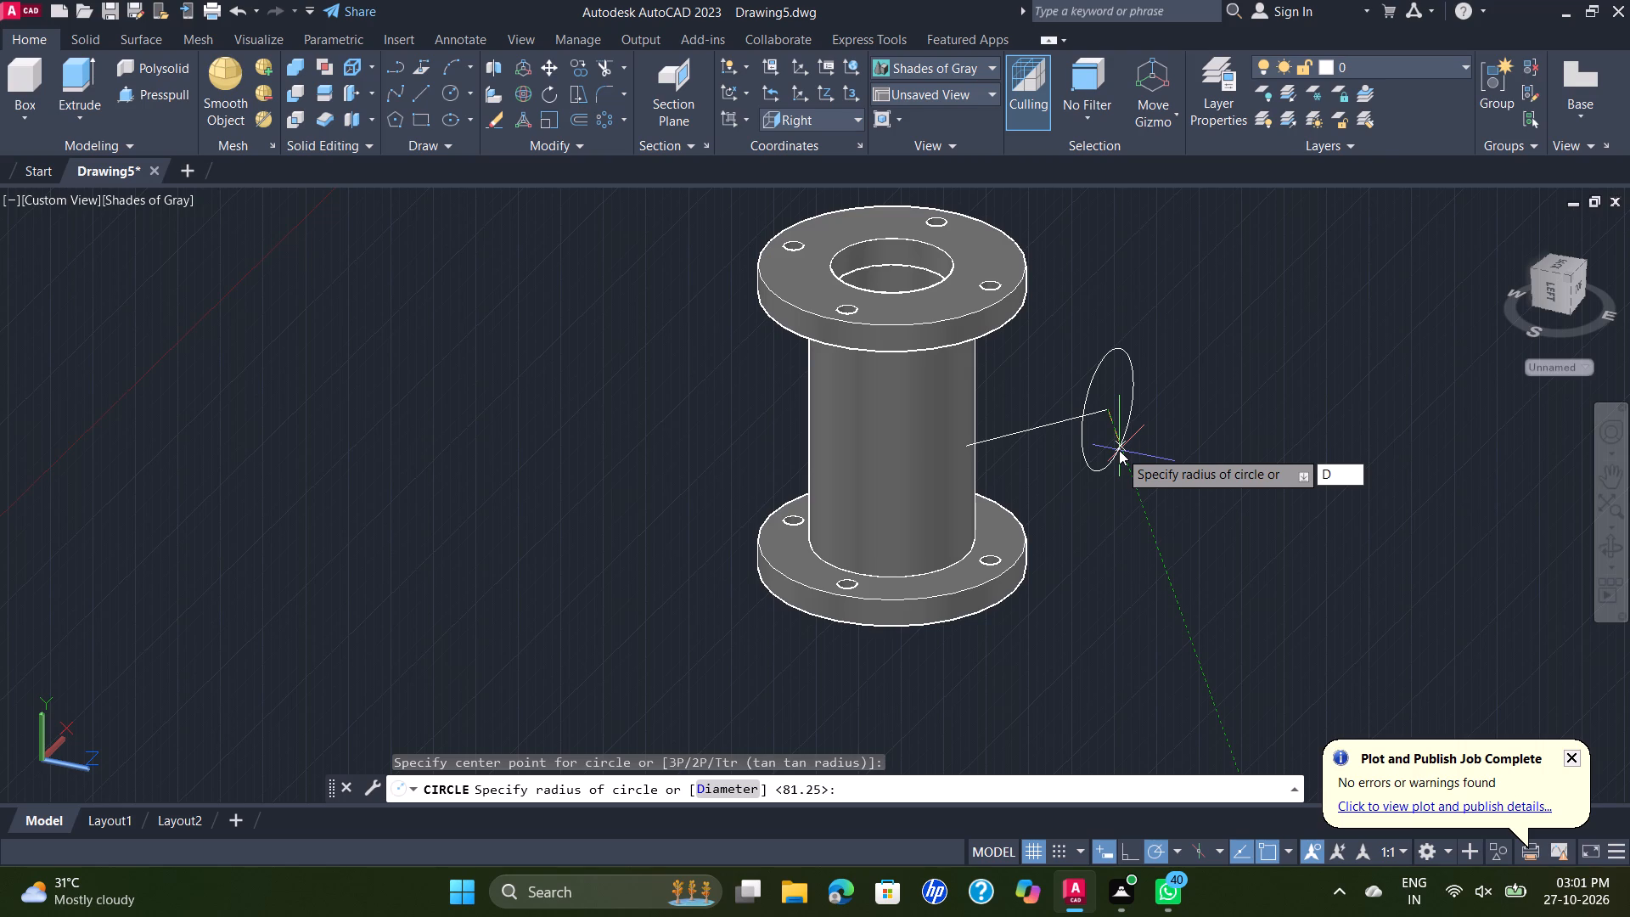
{"action": "key", "text": "Return"}
{"action": "type", "text": "60"}
{"action": "key", "text": "Return"}
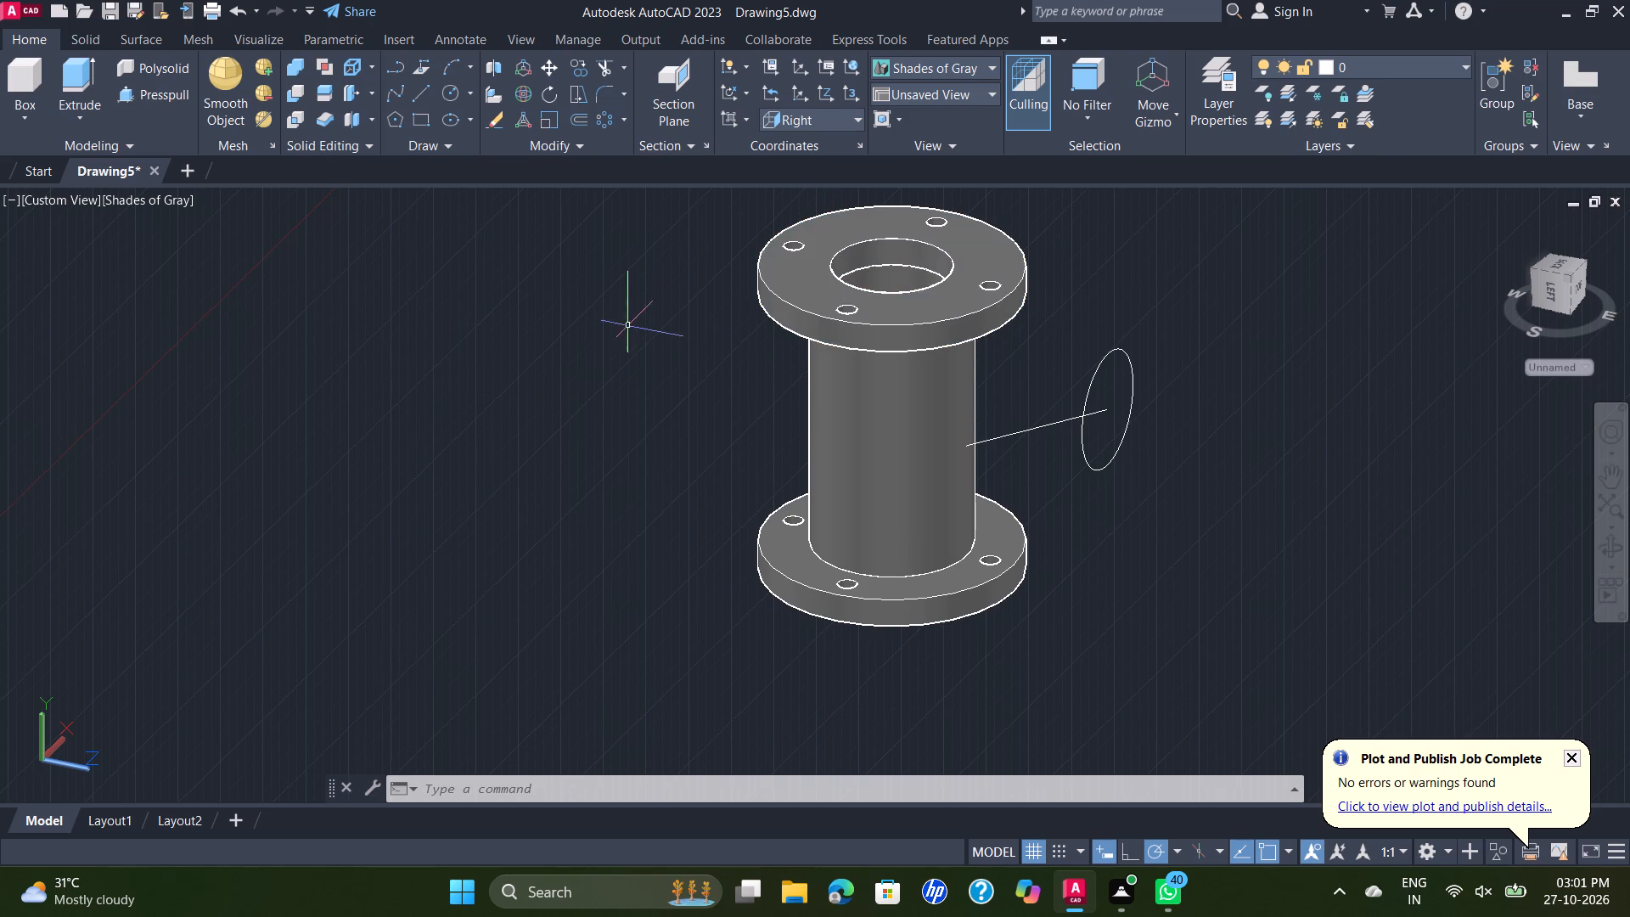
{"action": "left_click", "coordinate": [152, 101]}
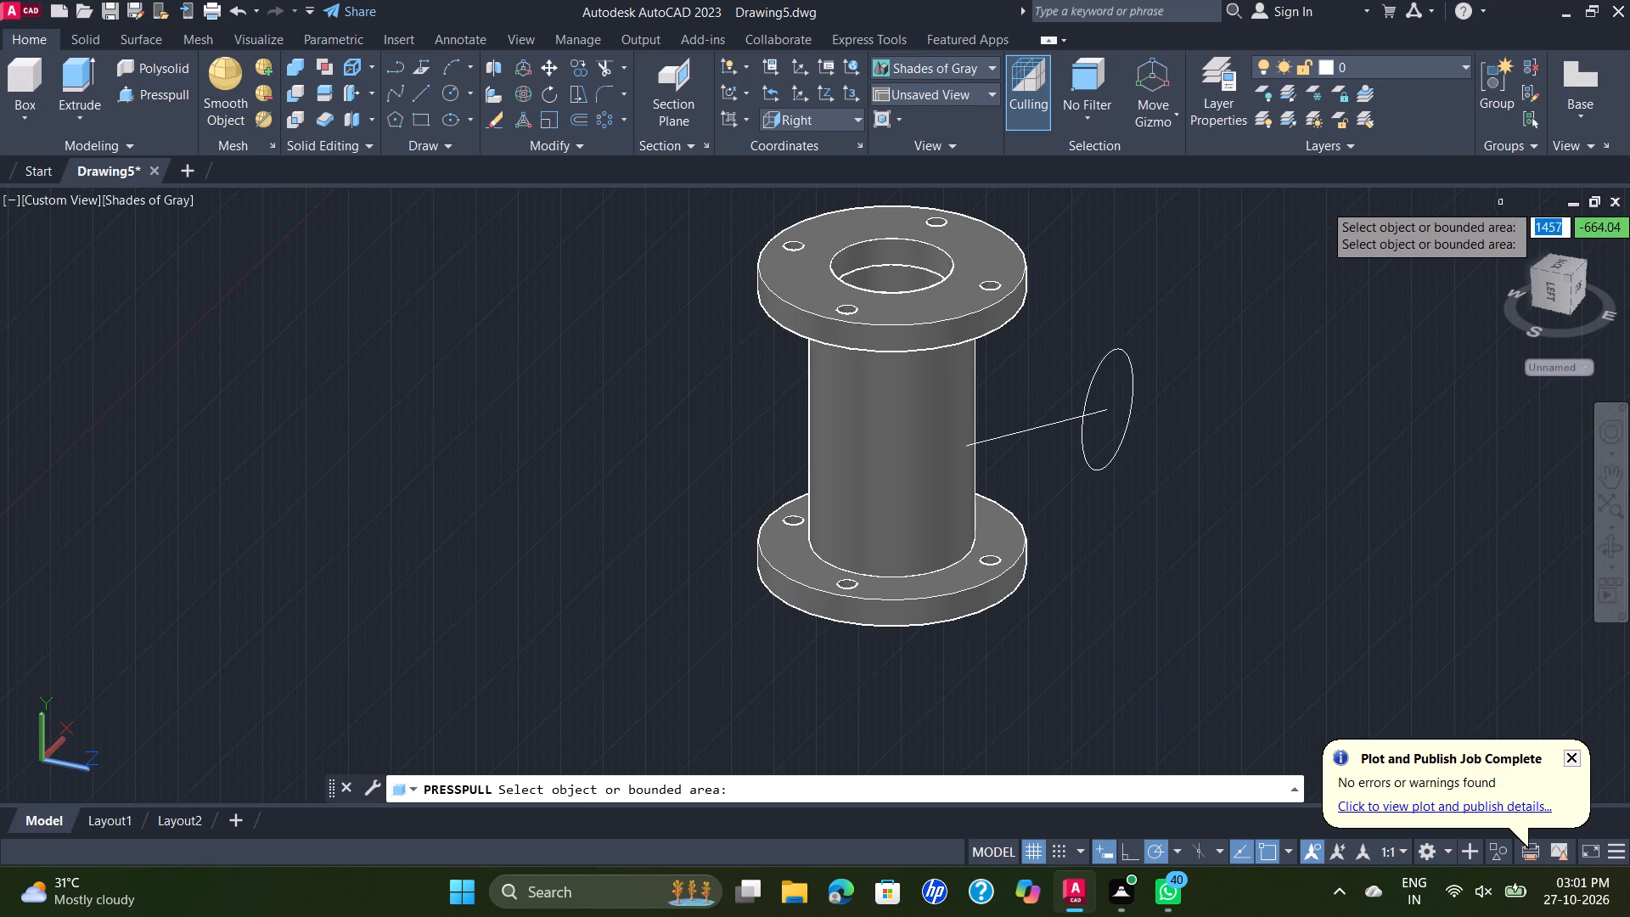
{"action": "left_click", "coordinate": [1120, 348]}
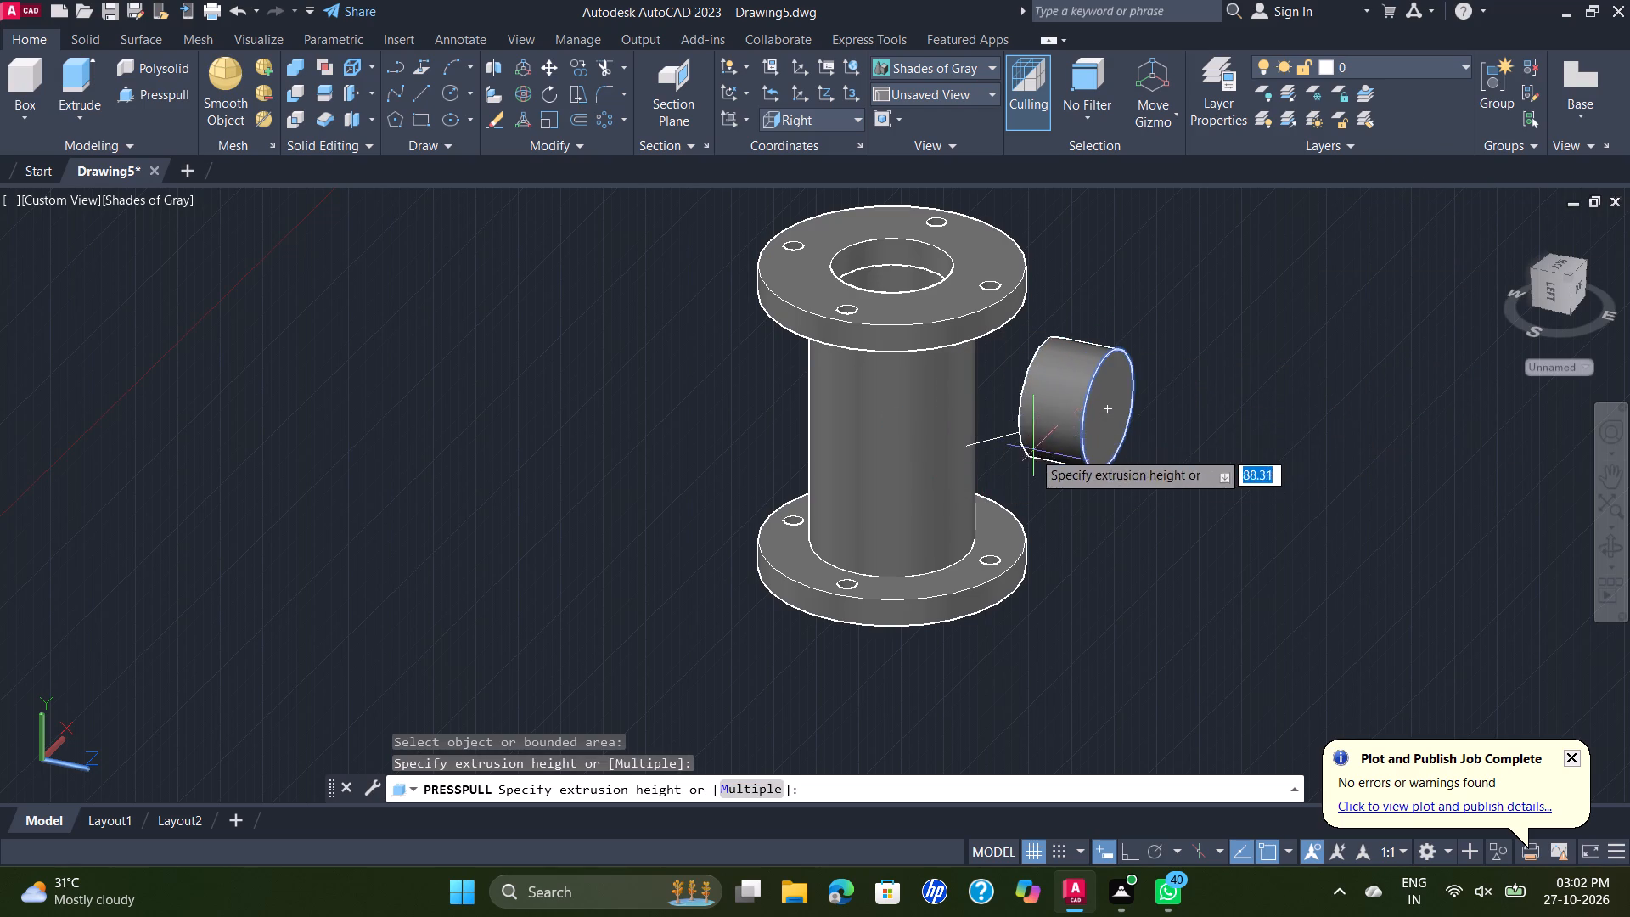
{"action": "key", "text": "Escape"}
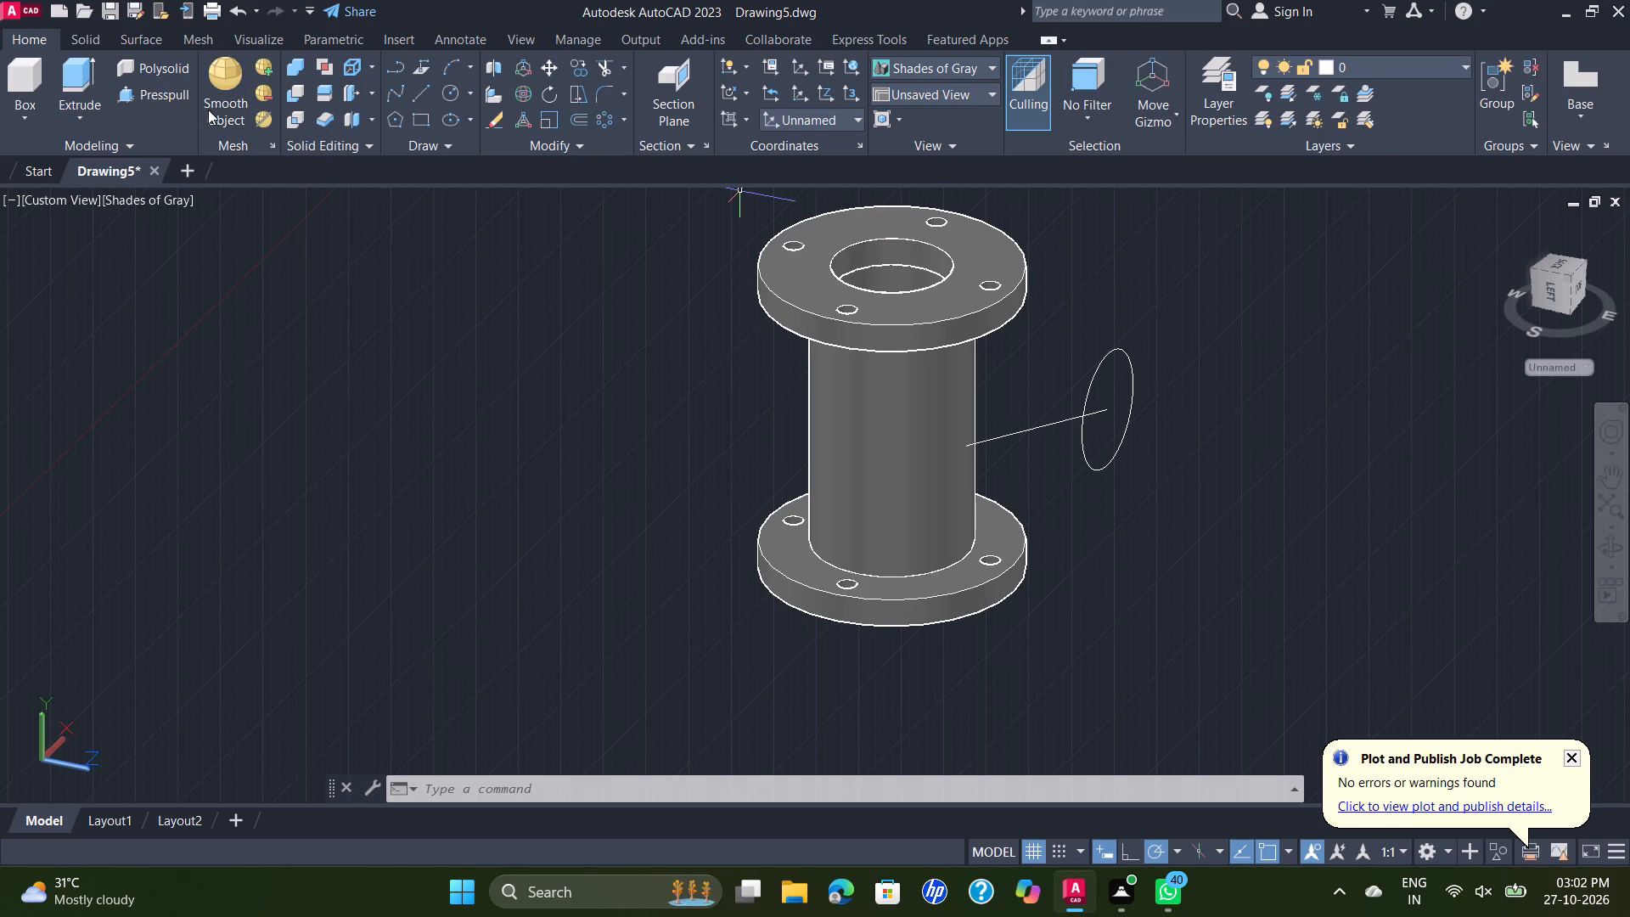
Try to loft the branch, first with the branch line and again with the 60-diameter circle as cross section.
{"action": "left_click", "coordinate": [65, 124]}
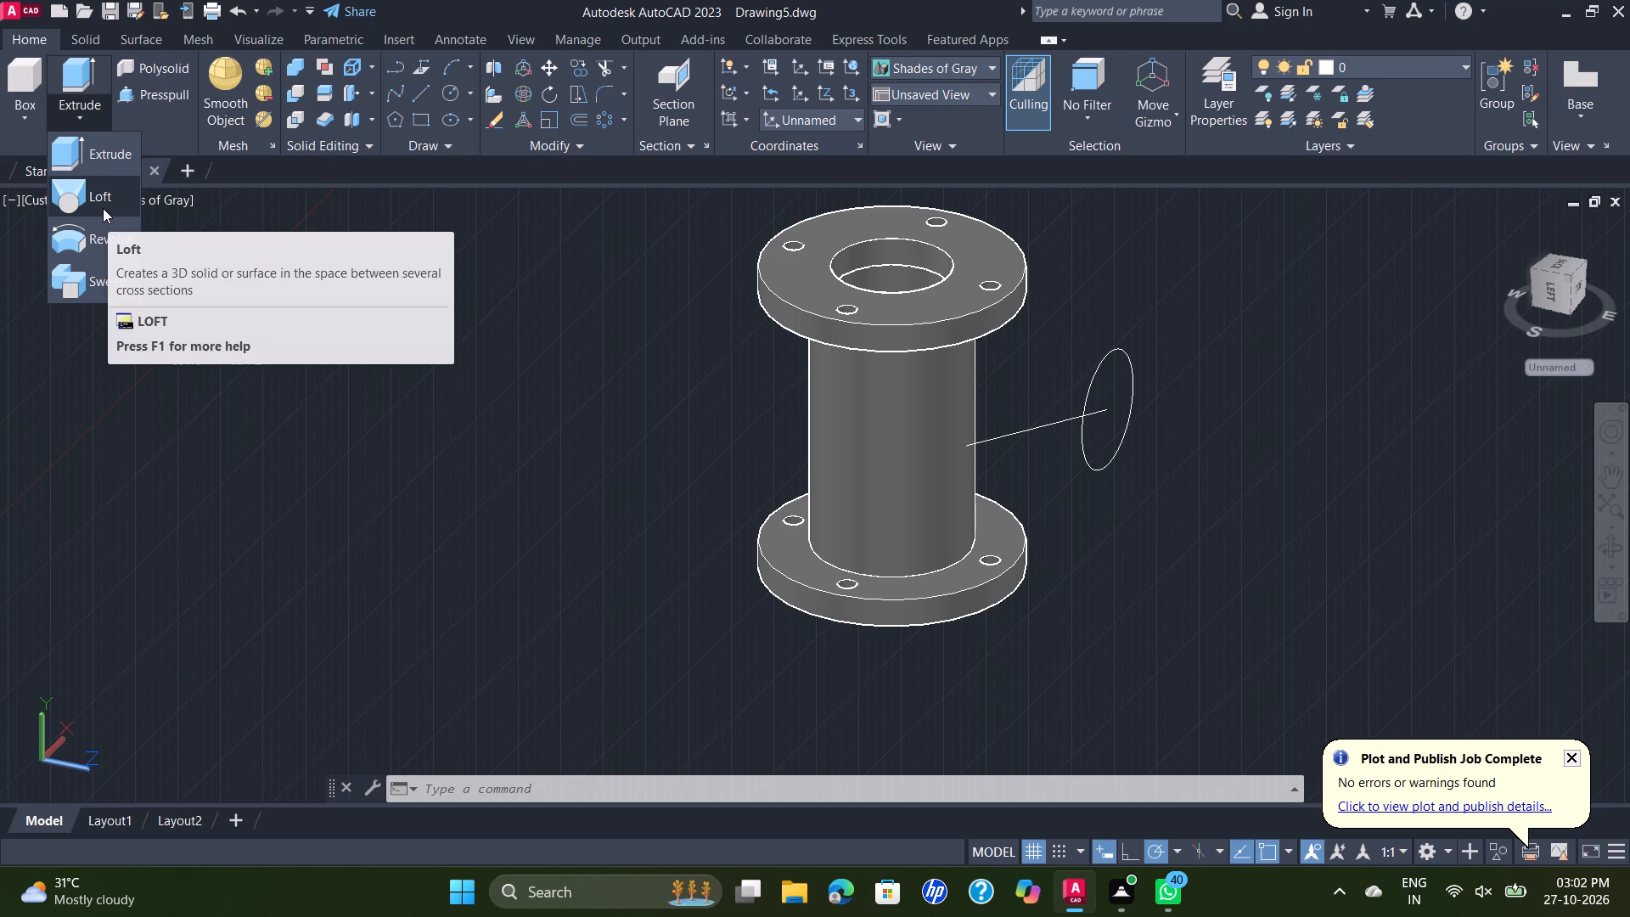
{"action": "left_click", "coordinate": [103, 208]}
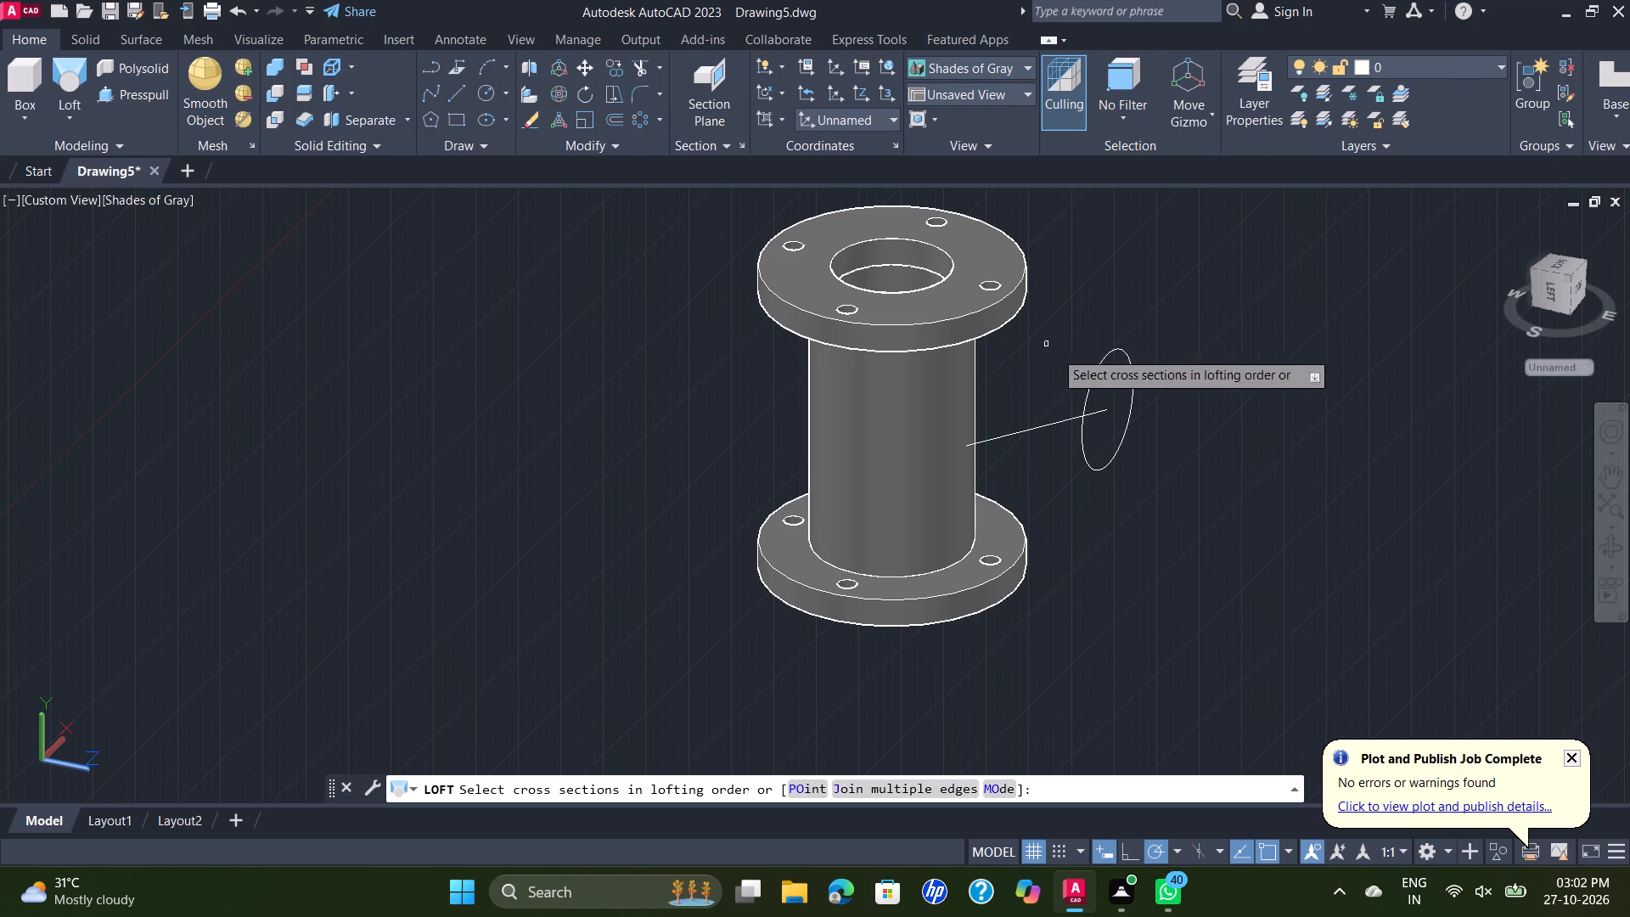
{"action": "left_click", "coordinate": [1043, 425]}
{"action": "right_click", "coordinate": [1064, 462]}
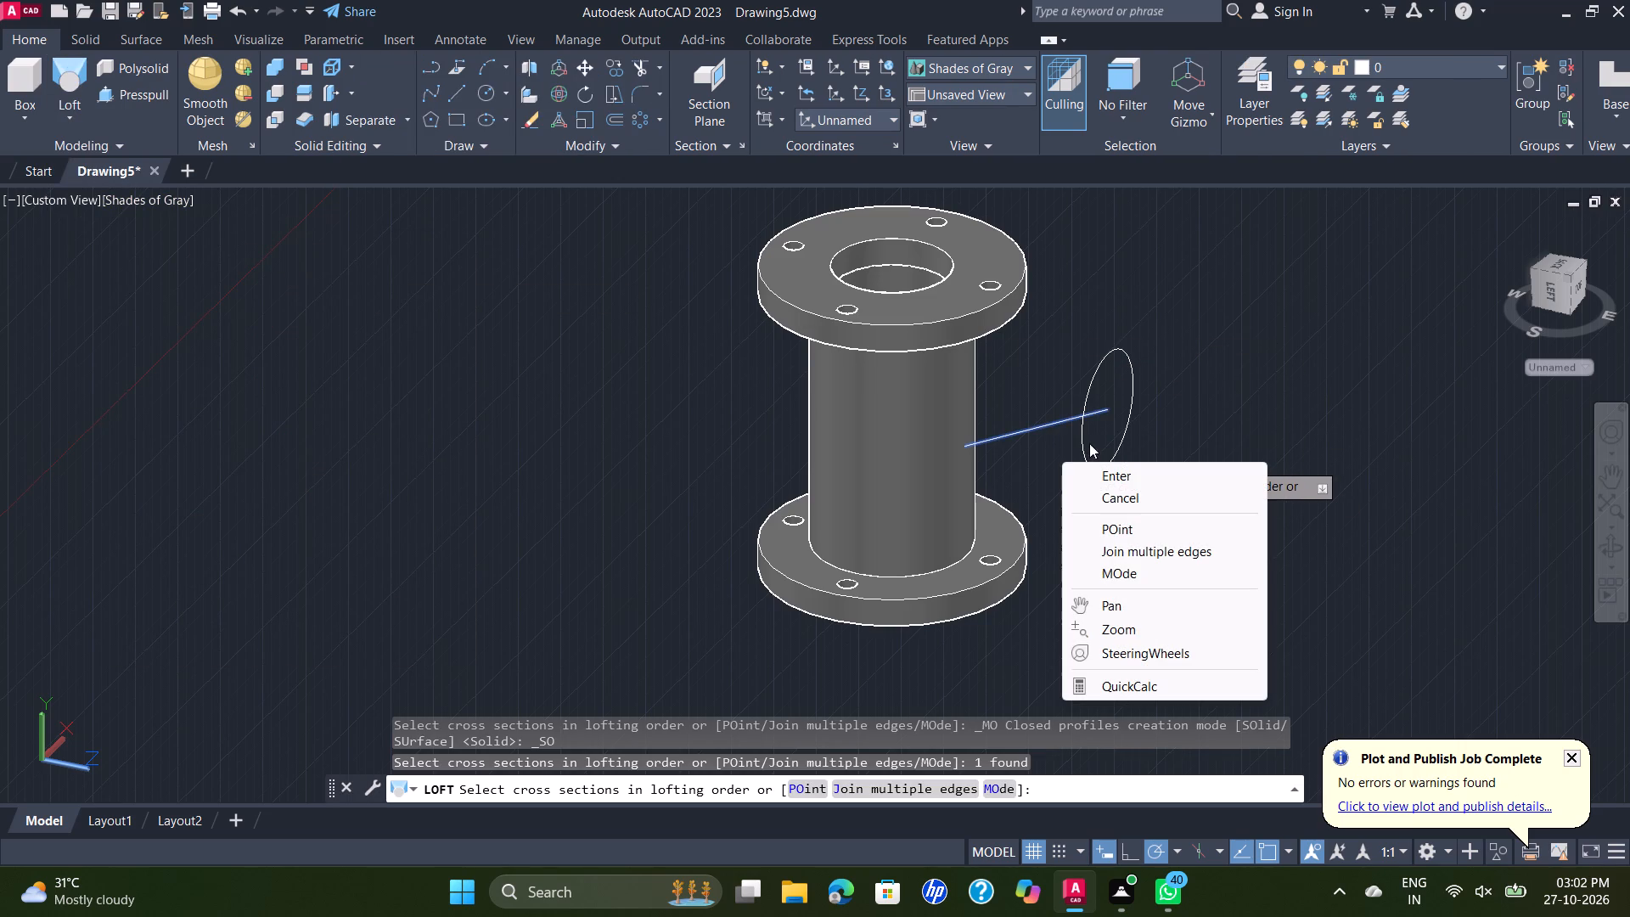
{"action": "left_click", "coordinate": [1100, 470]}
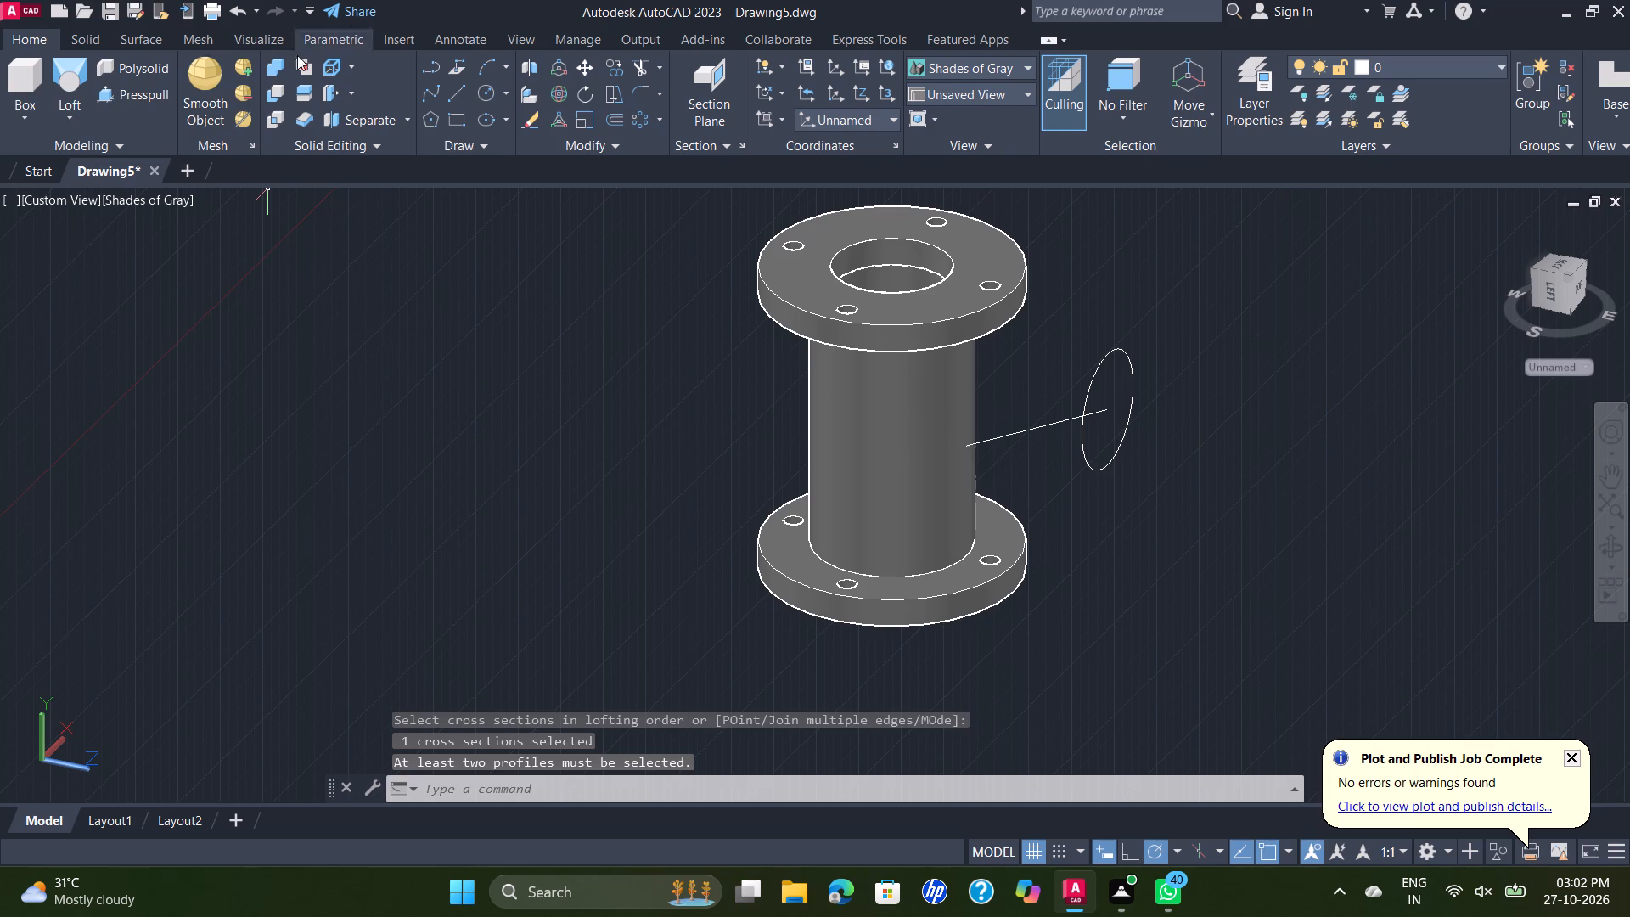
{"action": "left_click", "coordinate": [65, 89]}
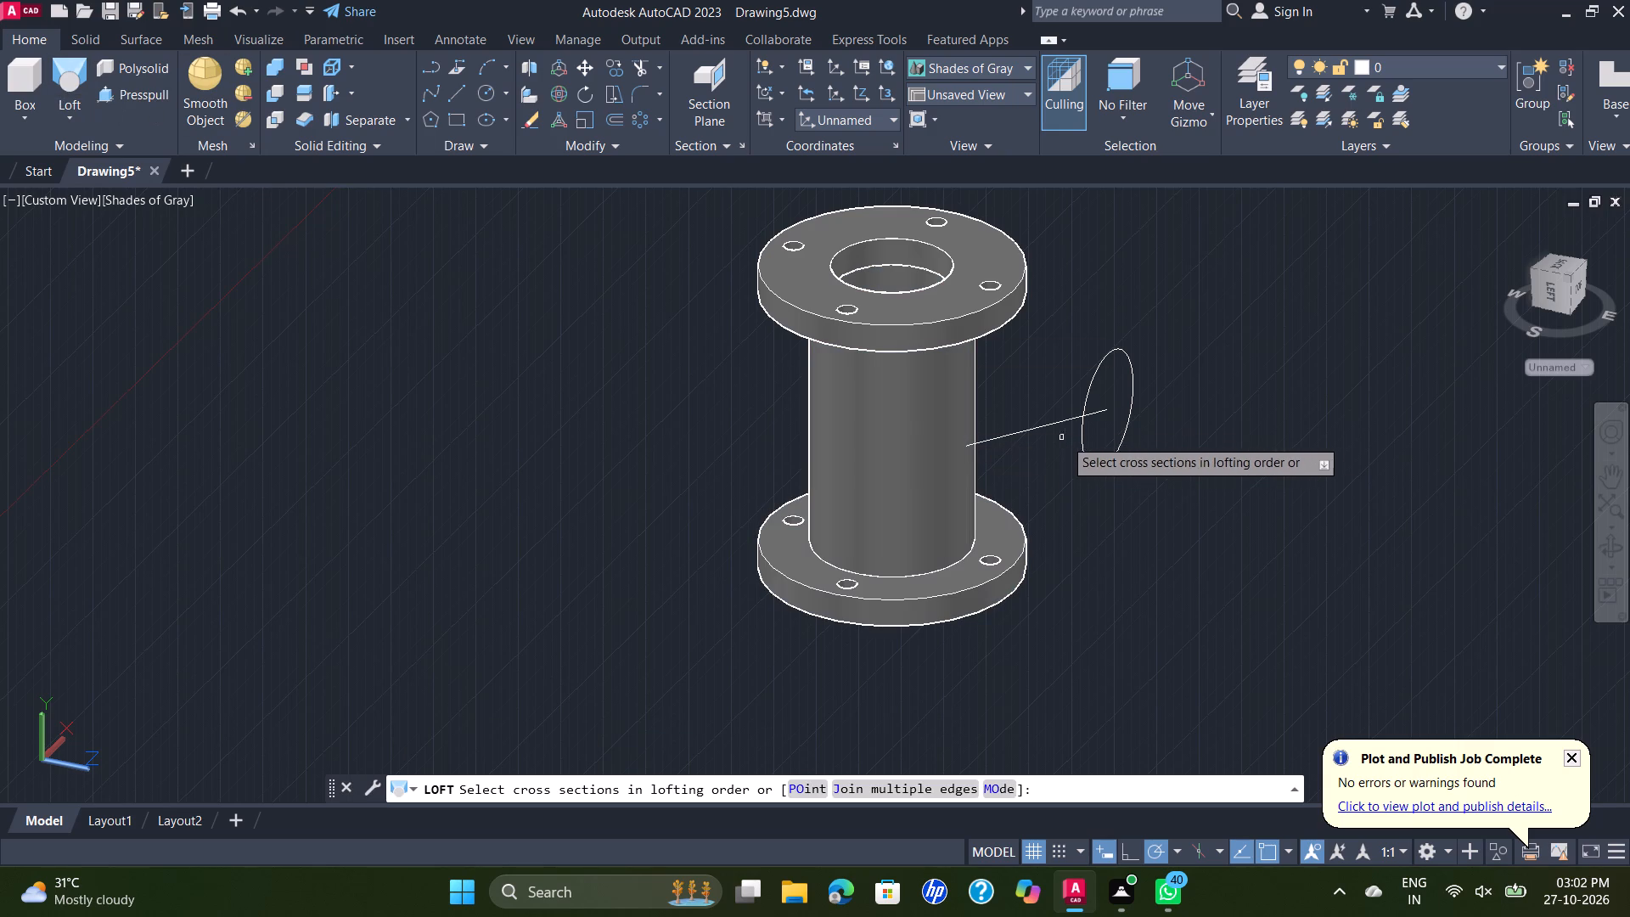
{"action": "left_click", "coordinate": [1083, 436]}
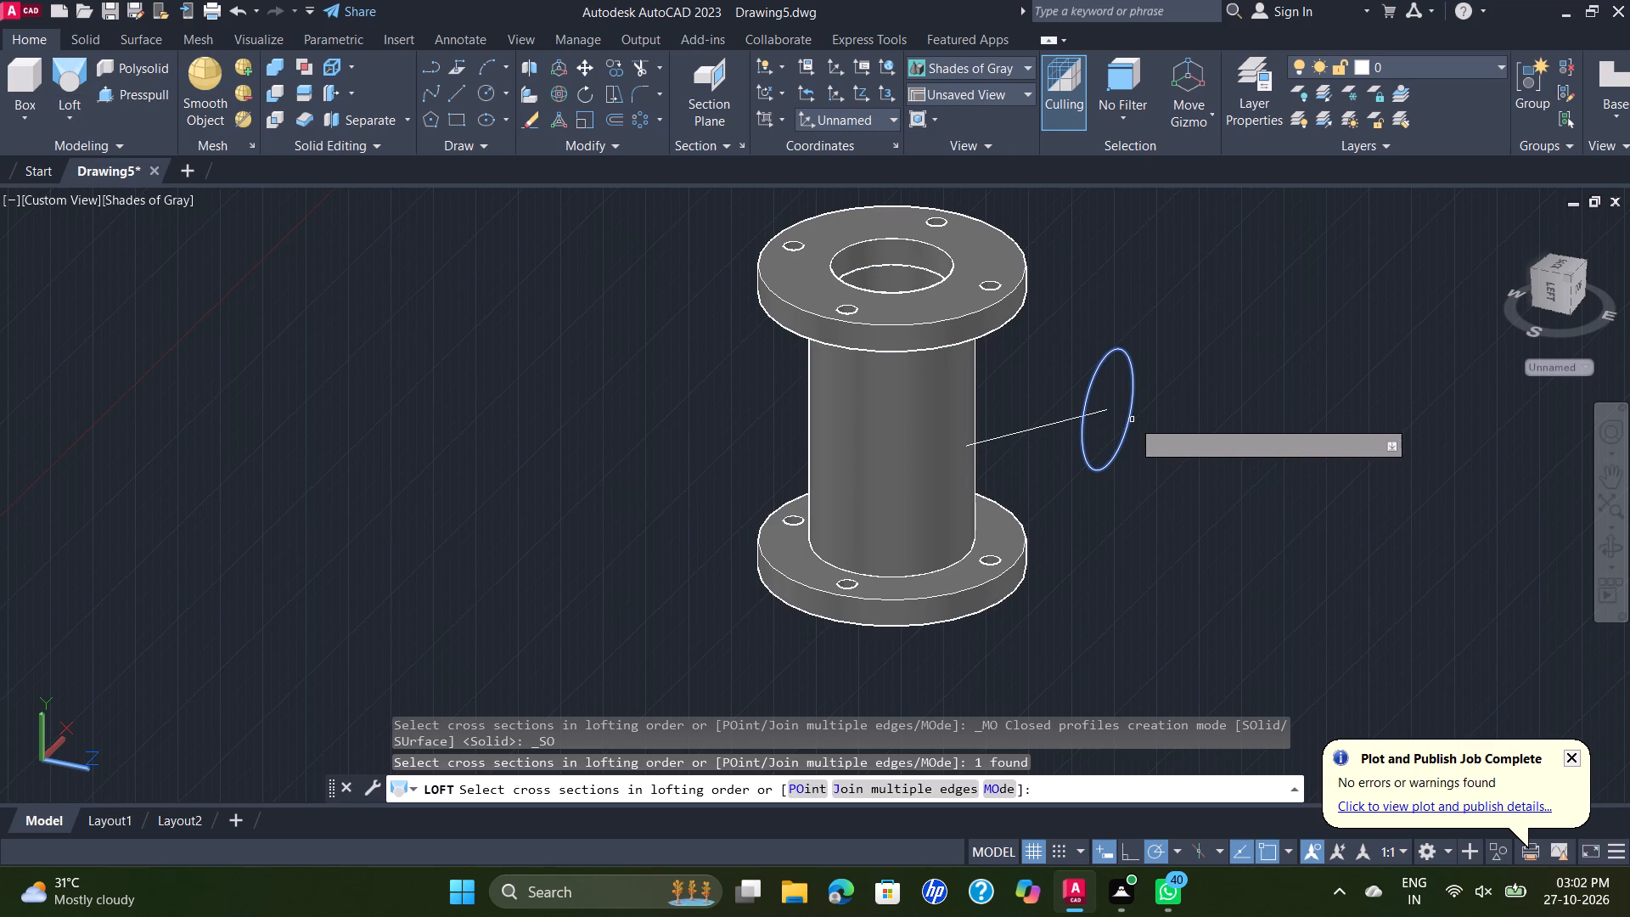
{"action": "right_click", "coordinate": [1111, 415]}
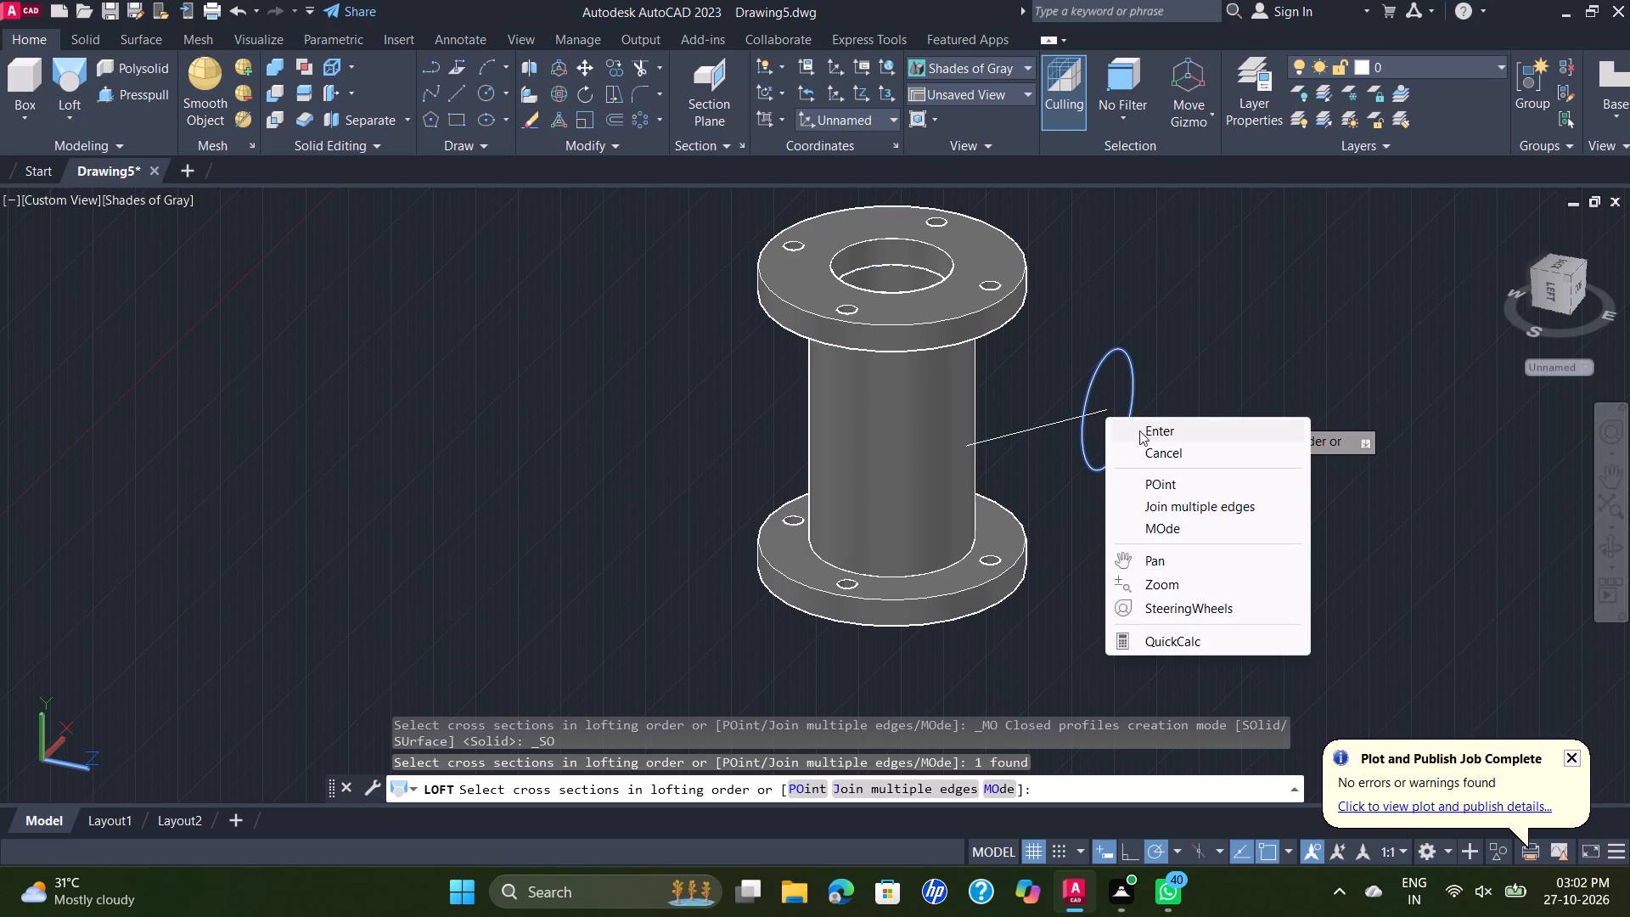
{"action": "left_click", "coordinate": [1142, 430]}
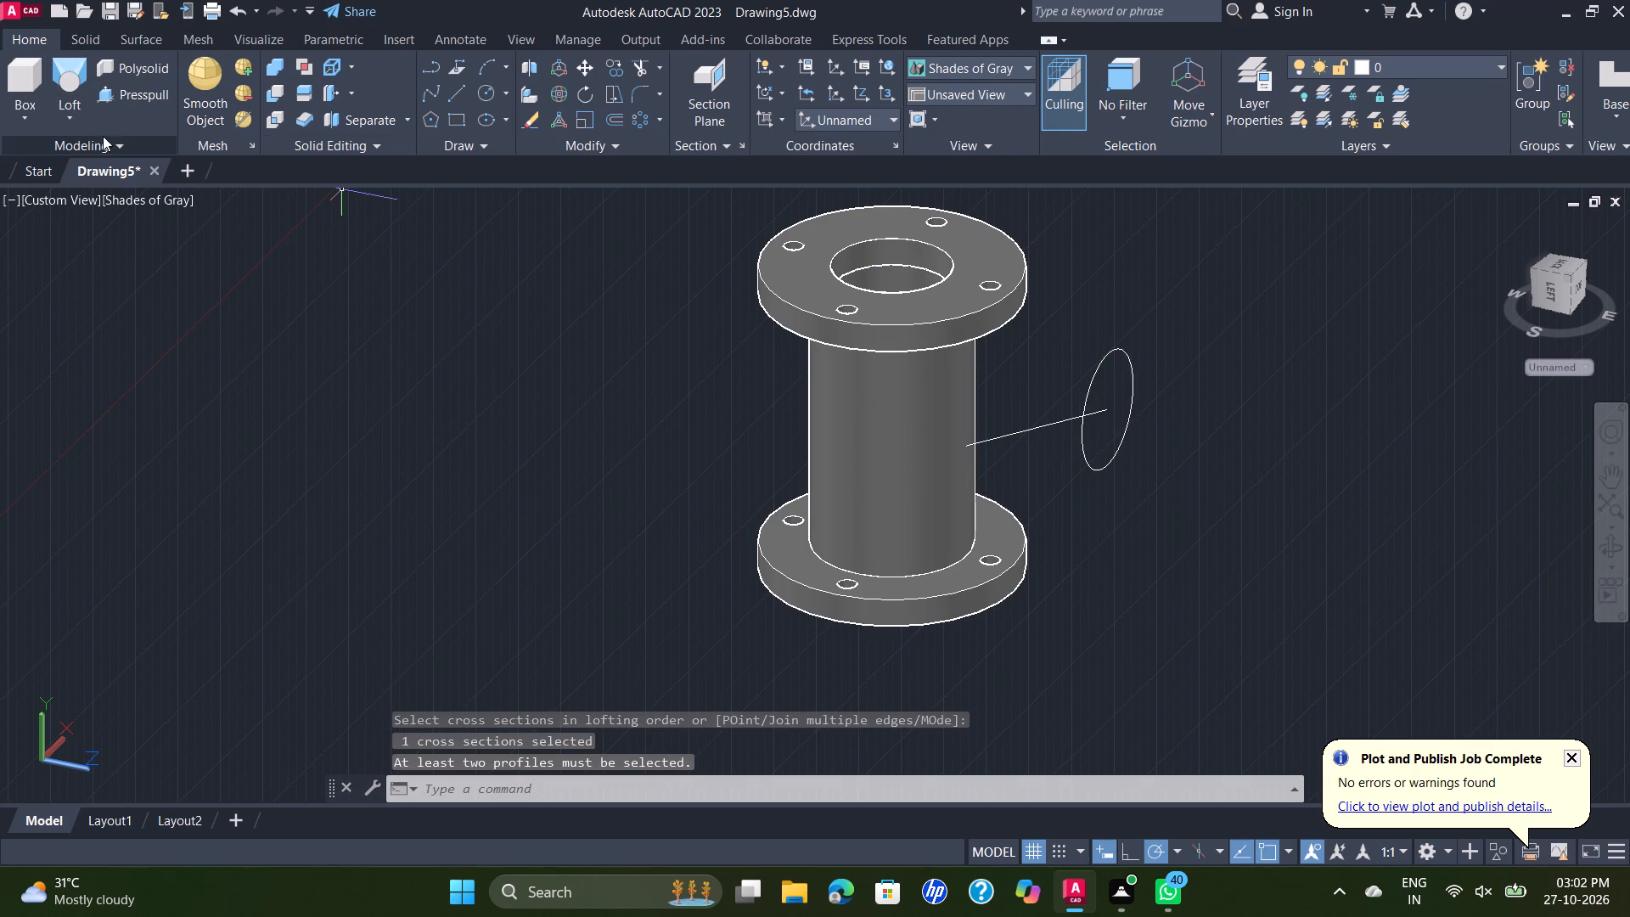
Sweep the 60-diameter circle along the branch line to form the solid branch on the shaft.
{"action": "left_click", "coordinate": [69, 114]}
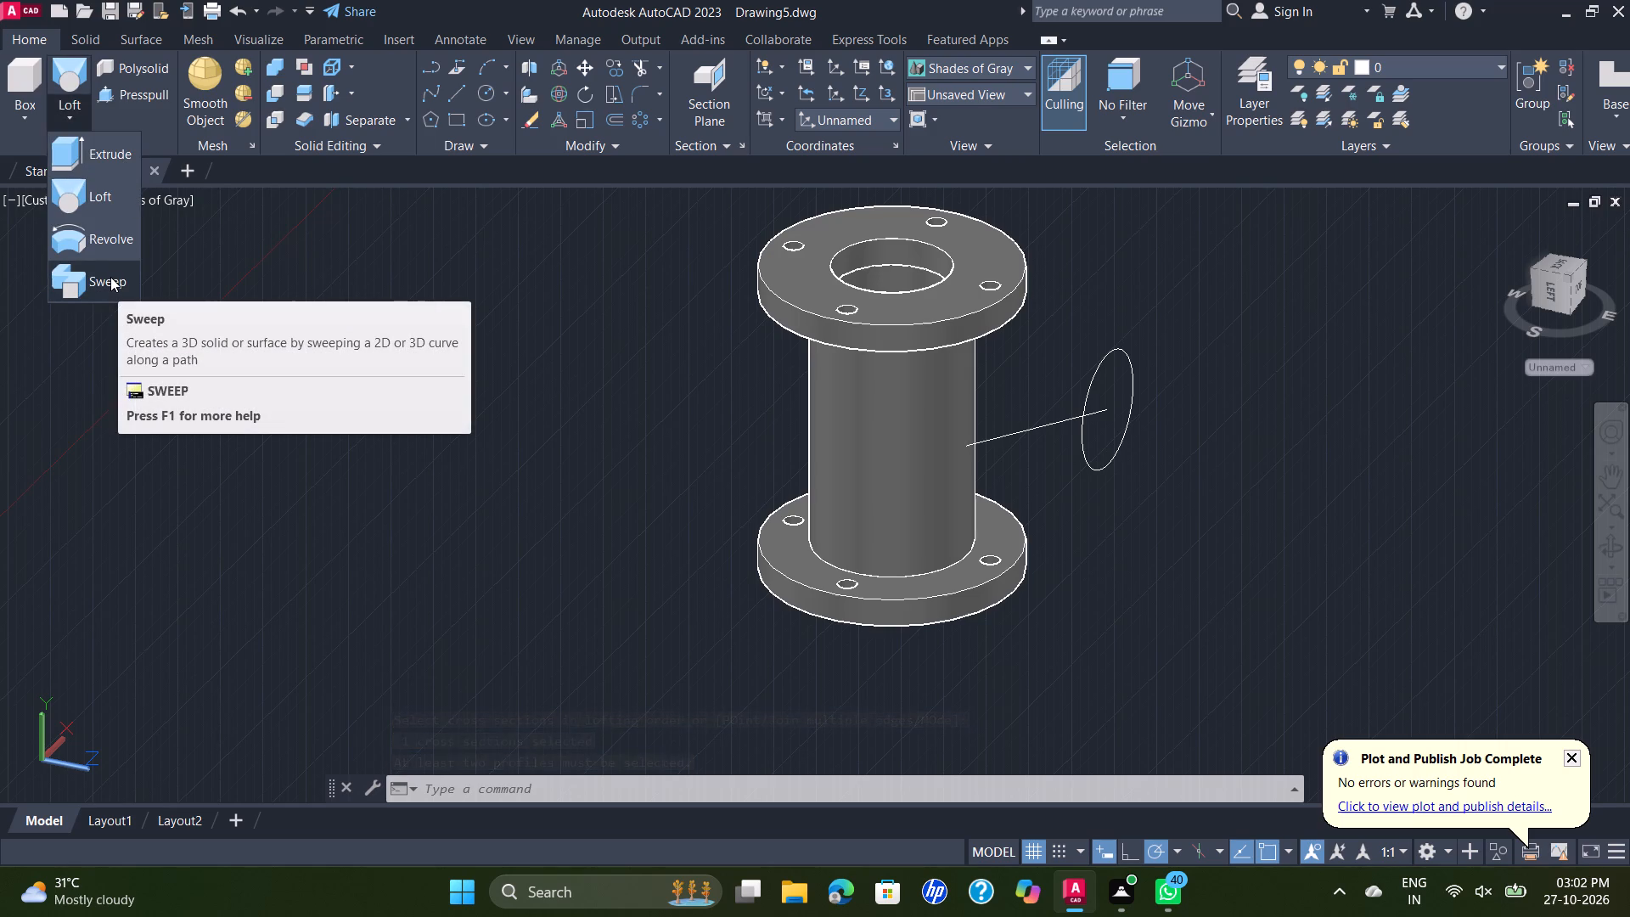
{"action": "left_click", "coordinate": [113, 278]}
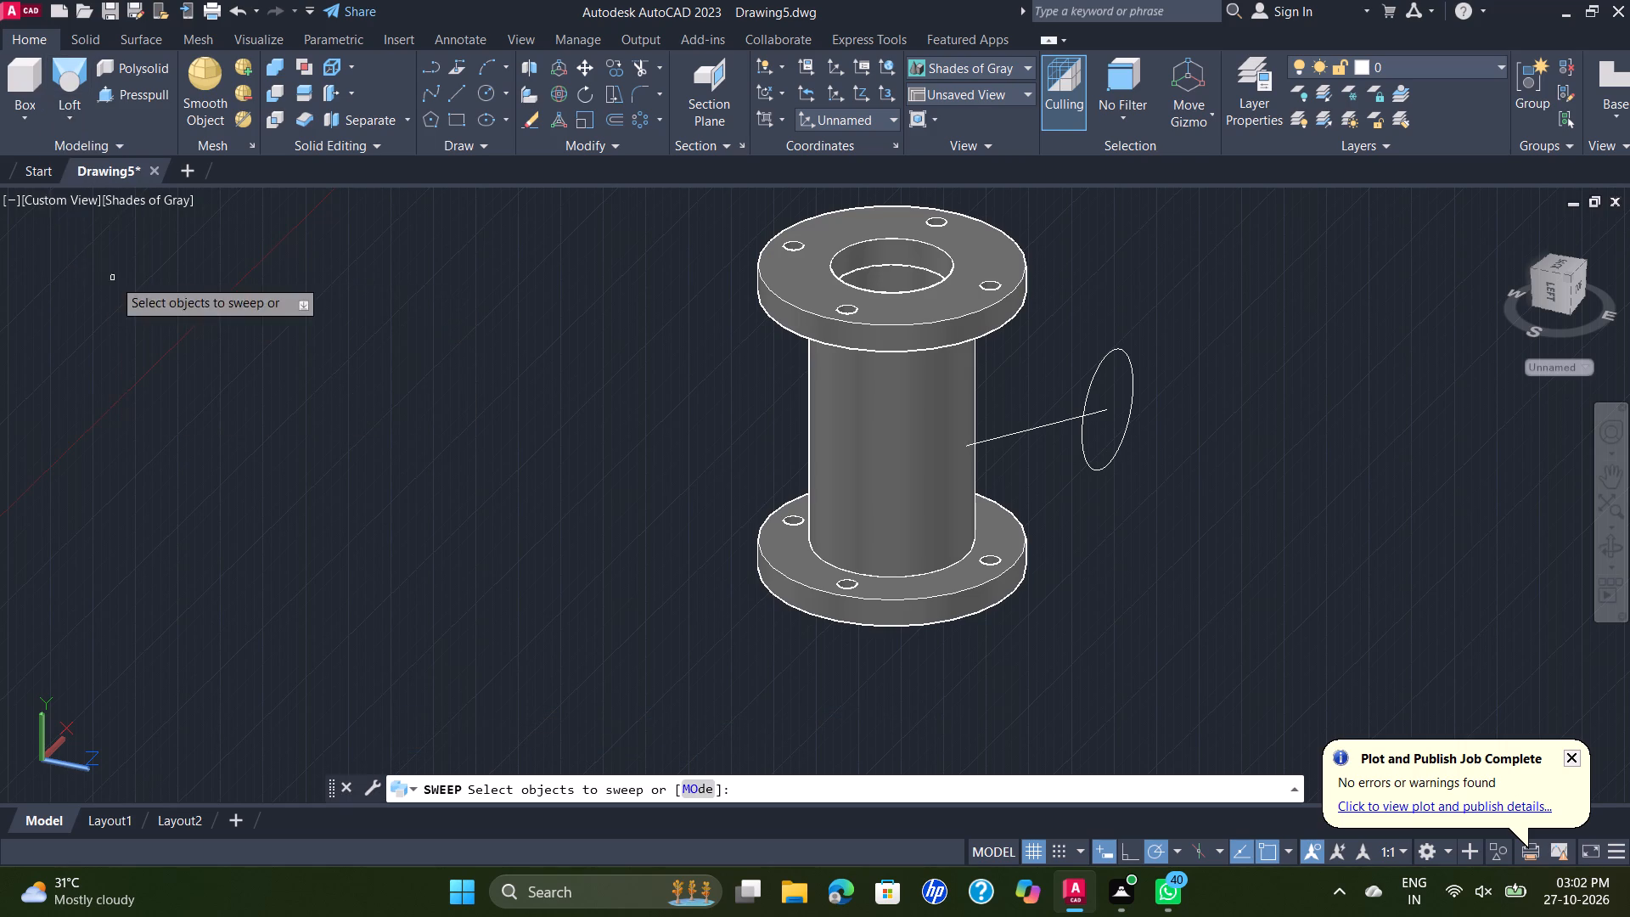
{"action": "left_click", "coordinate": [1131, 356]}
{"action": "right_click", "coordinate": [1131, 356]}
{"action": "left_click", "coordinate": [1178, 373]}
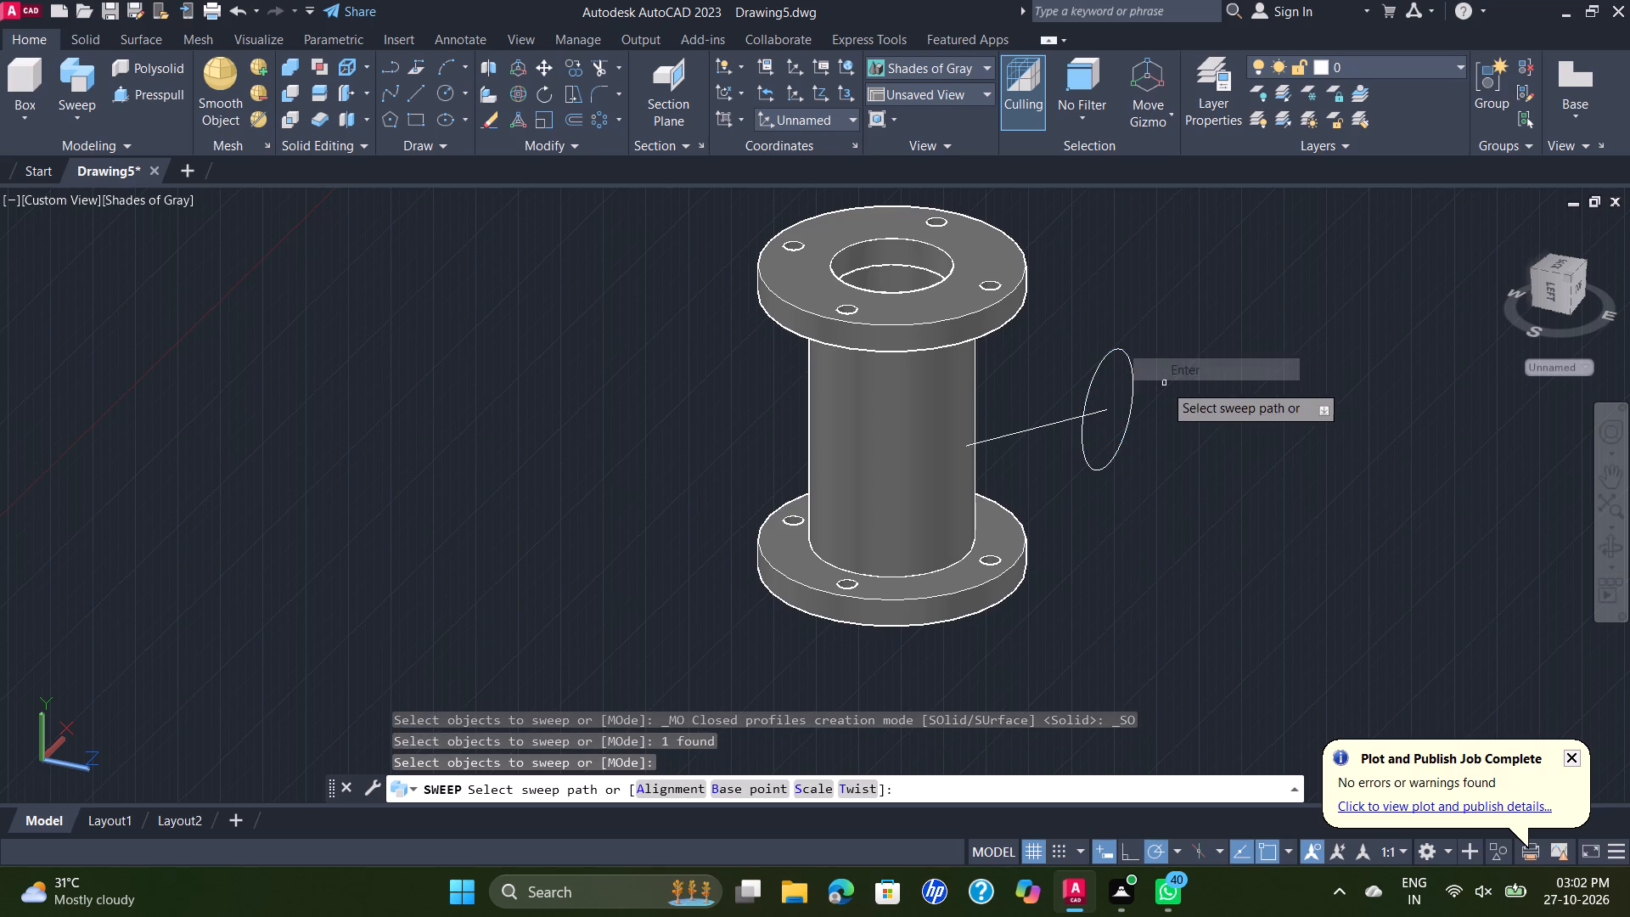
{"action": "left_click", "coordinate": [1092, 416]}
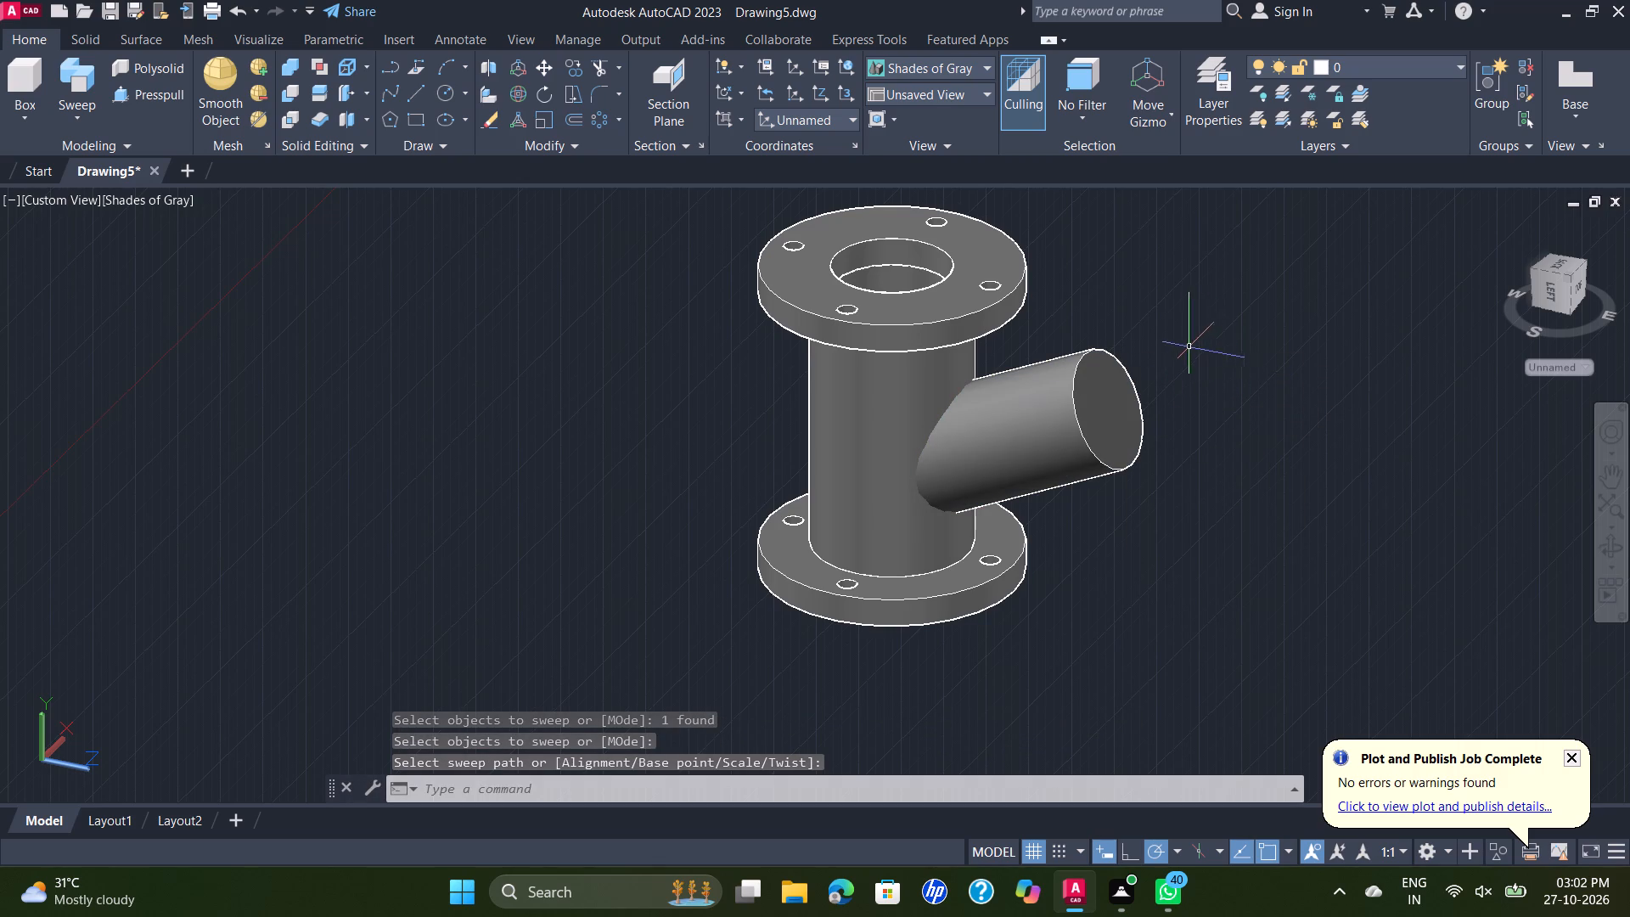
{"action": "key", "text": "Escape"}
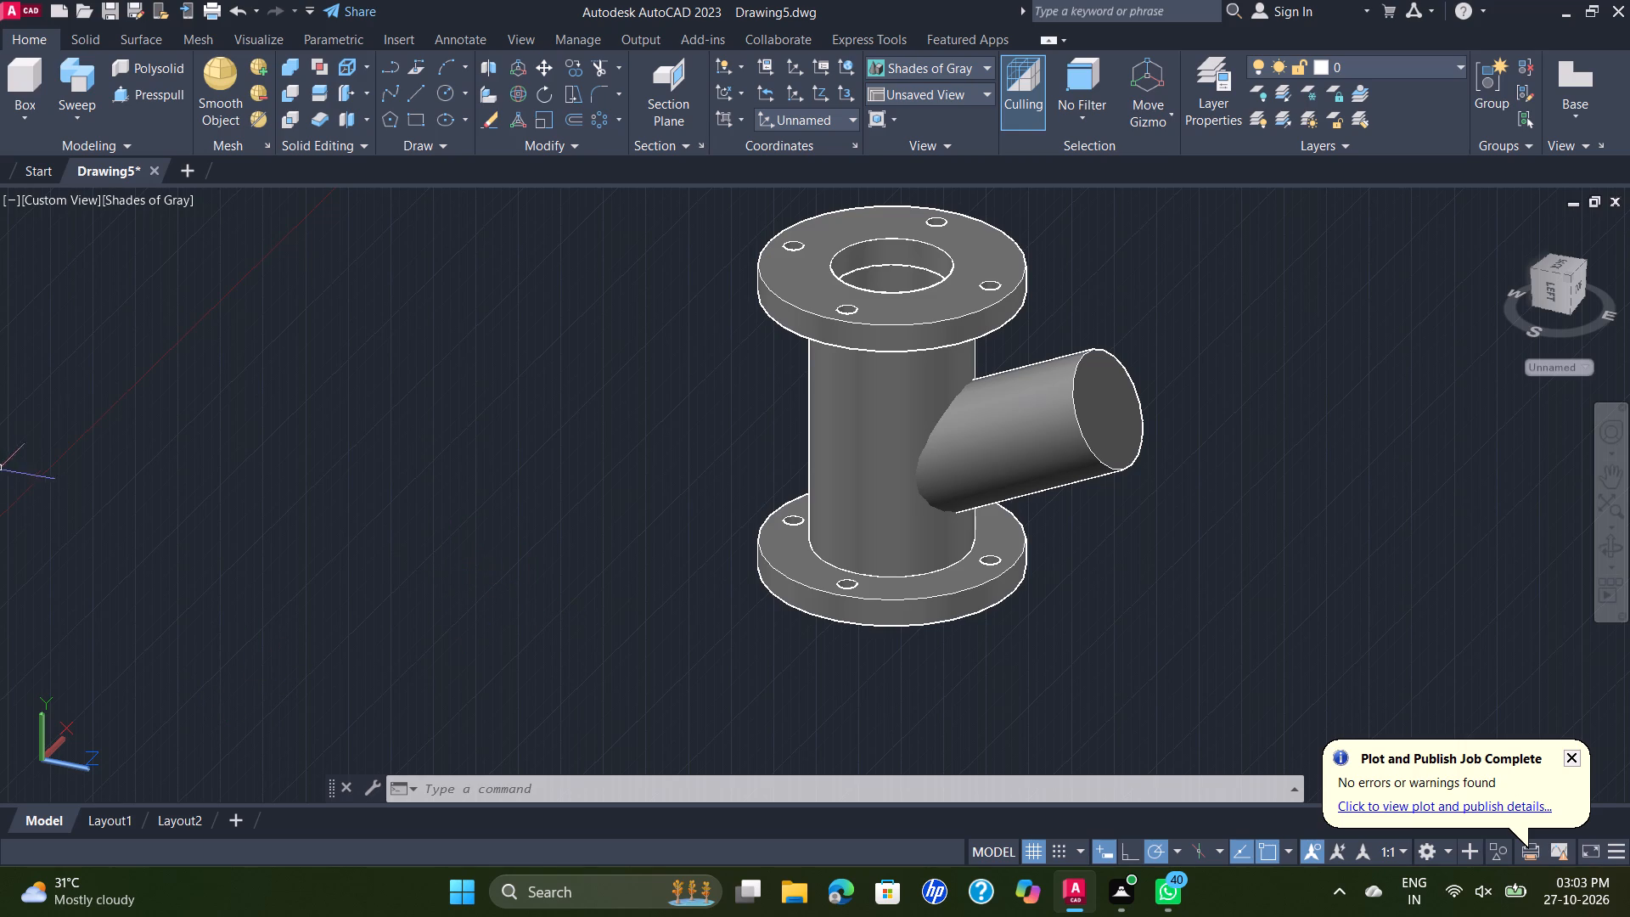
View the flanged part with its branch in the SE Isometric view.
{"action": "left_click", "coordinate": [52, 202]}
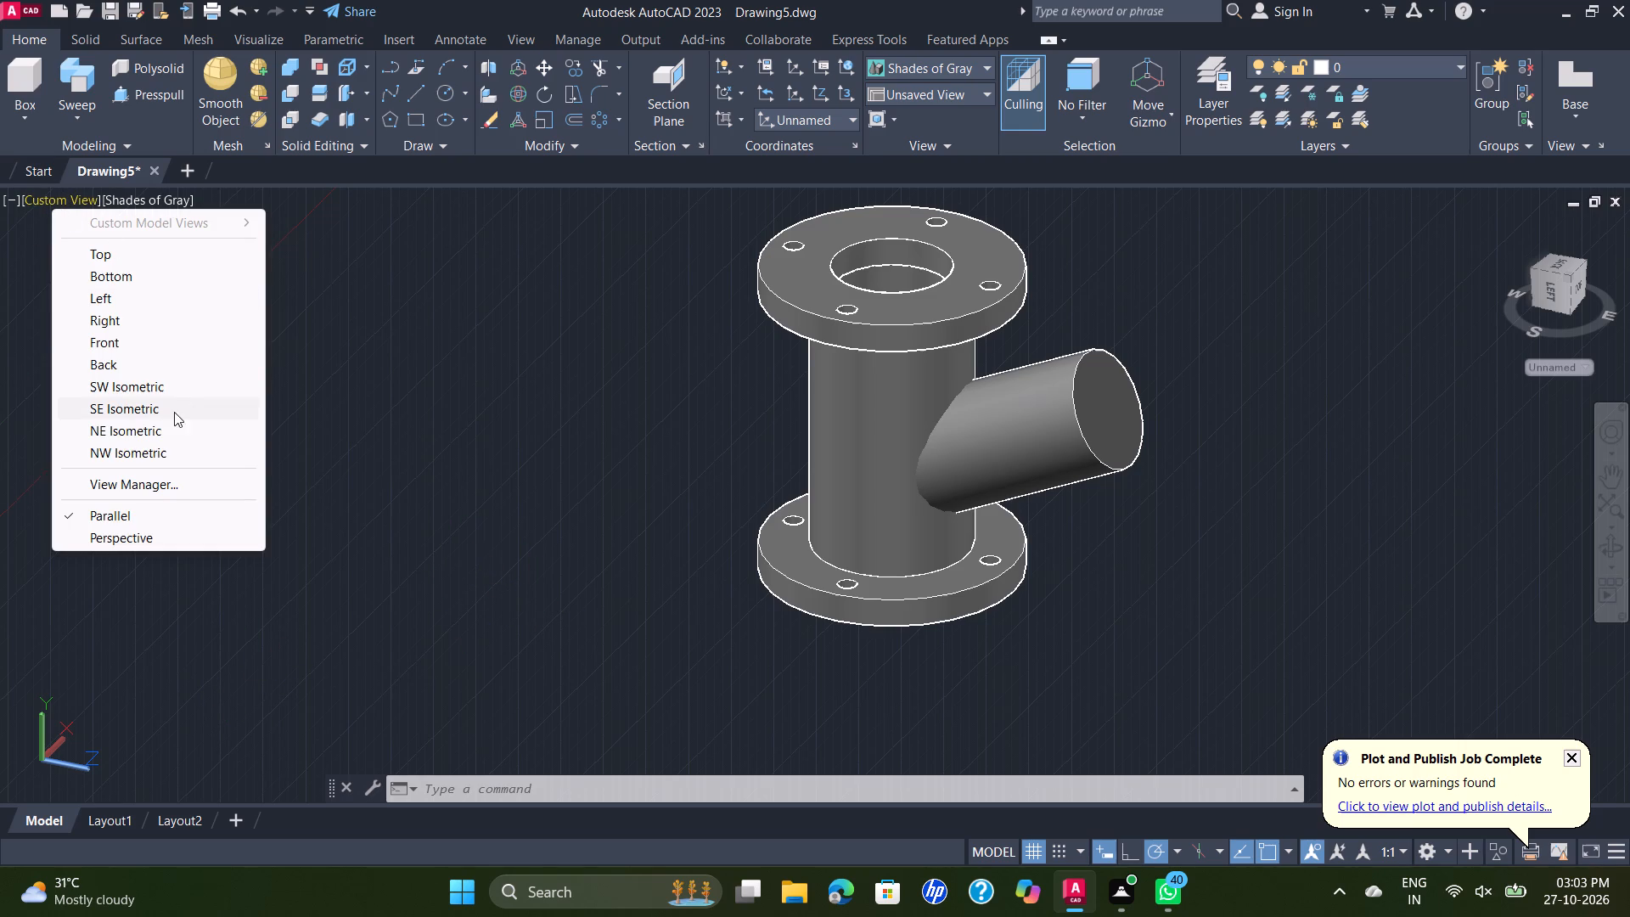
{"action": "left_click", "coordinate": [156, 410]}
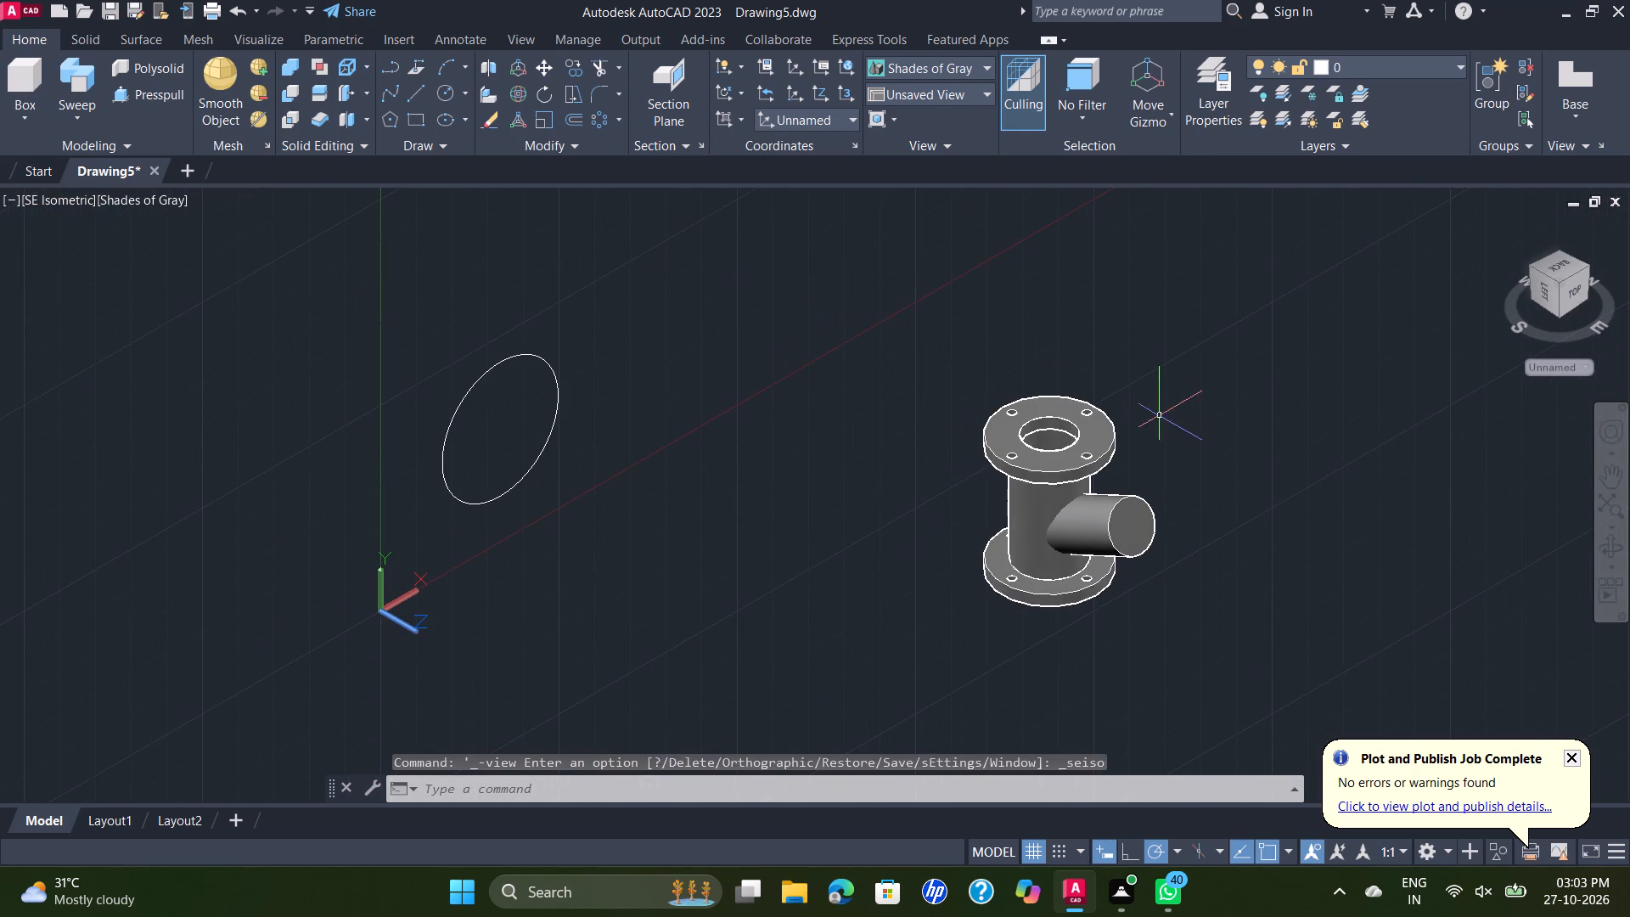
{"action": "middle_click_drag", "start_coordinate": [1206, 458], "coordinate": [1144, 435]}
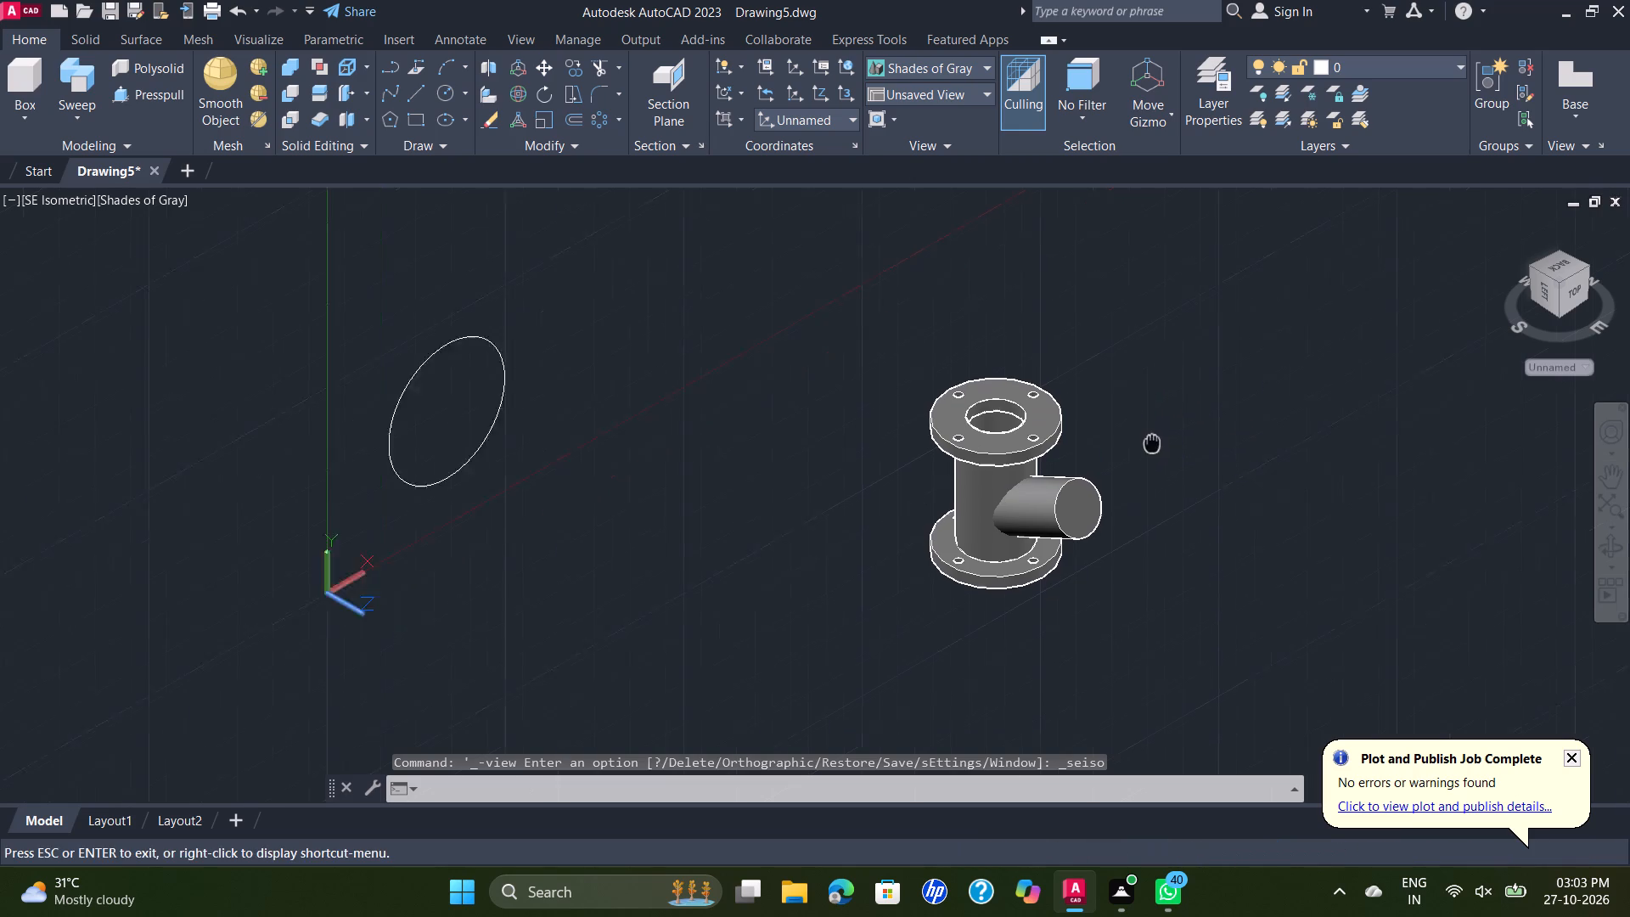
{"action": "middle_click_drag", "start_coordinate": [1144, 435], "coordinate": [1081, 404]}
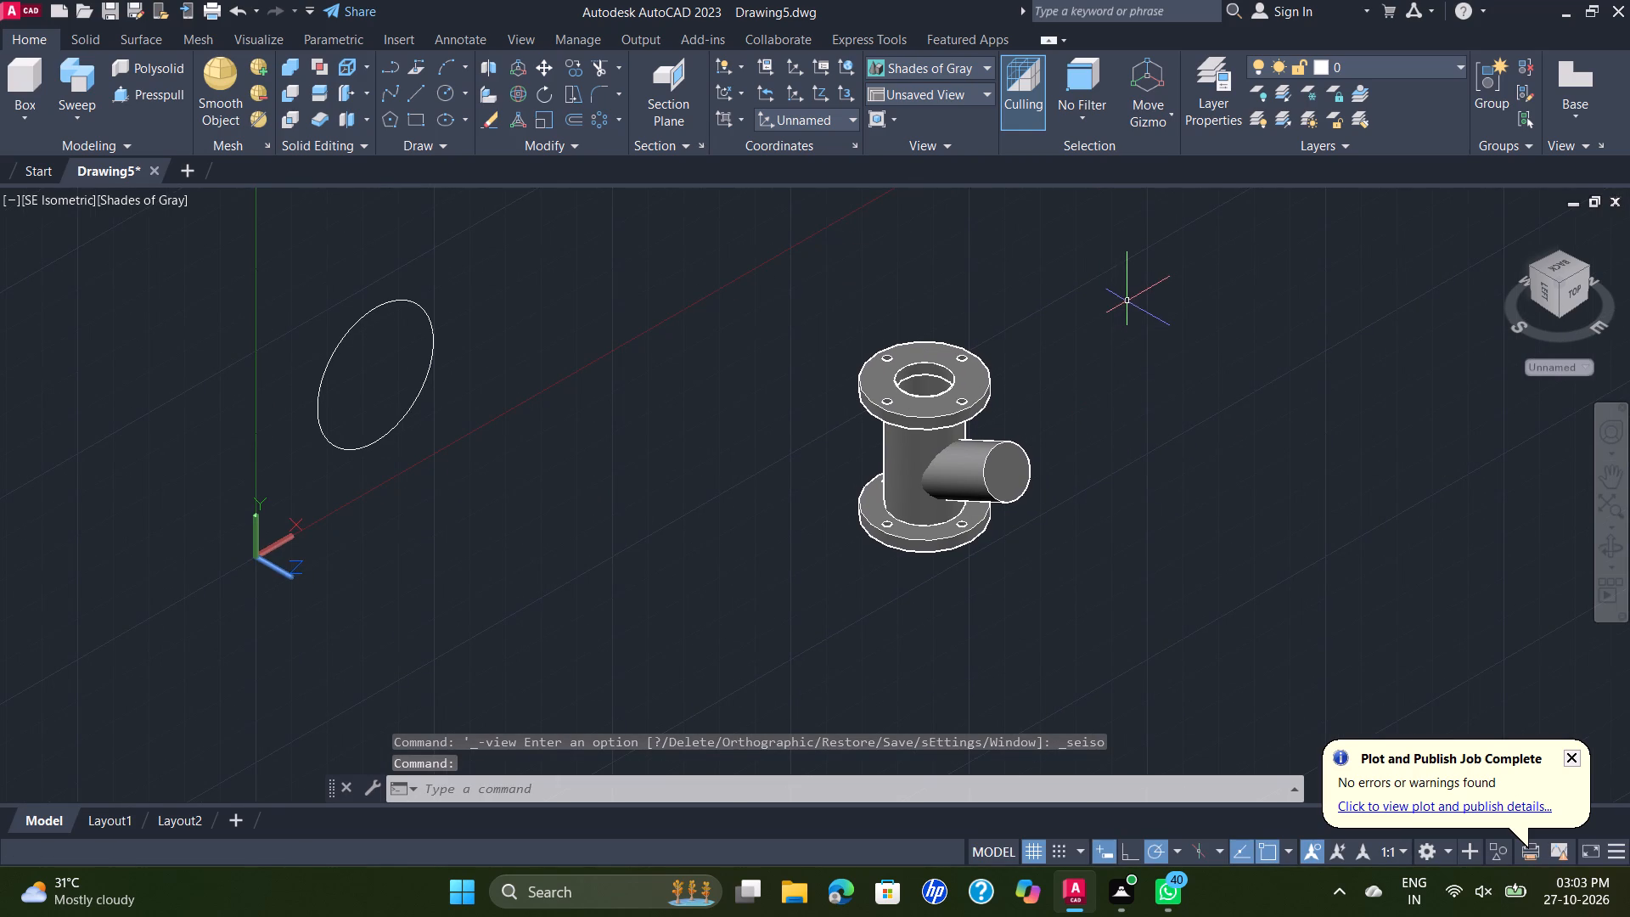
In the Right view, draw a circle of radius 10 in the empty space beside the flanged part, opposite the large freehand circle.
{"action": "left_click", "coordinate": [54, 194]}
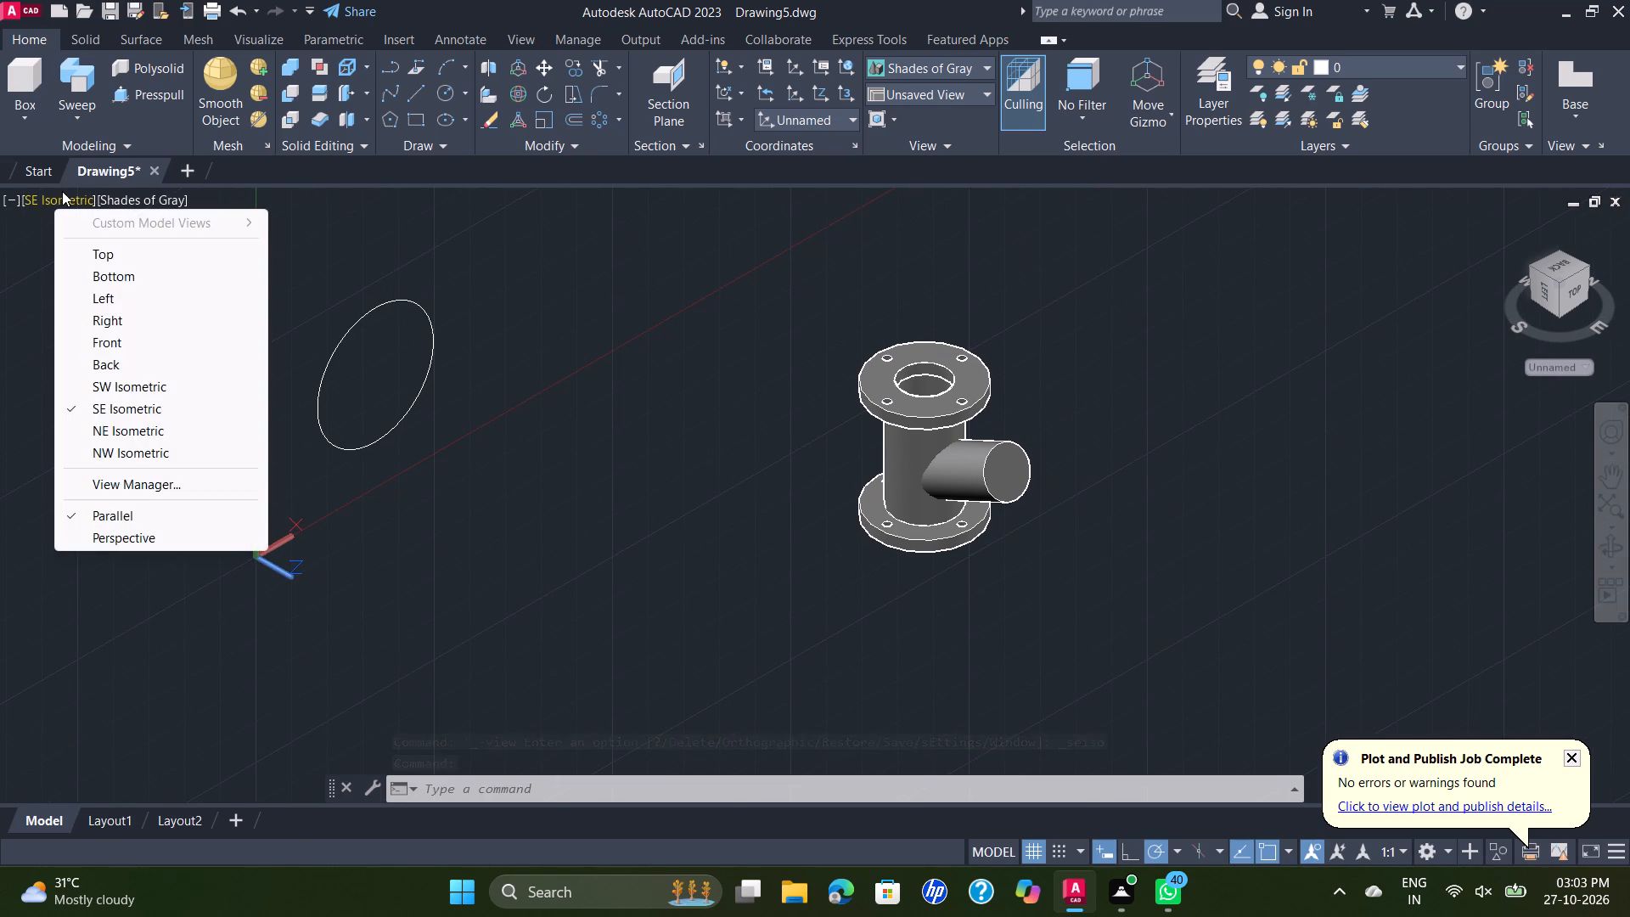
{"action": "left_click", "coordinate": [134, 323]}
{"action": "scroll", "coordinate": [939, 341], "scroll_direction": "down", "scroll_amount": 1}
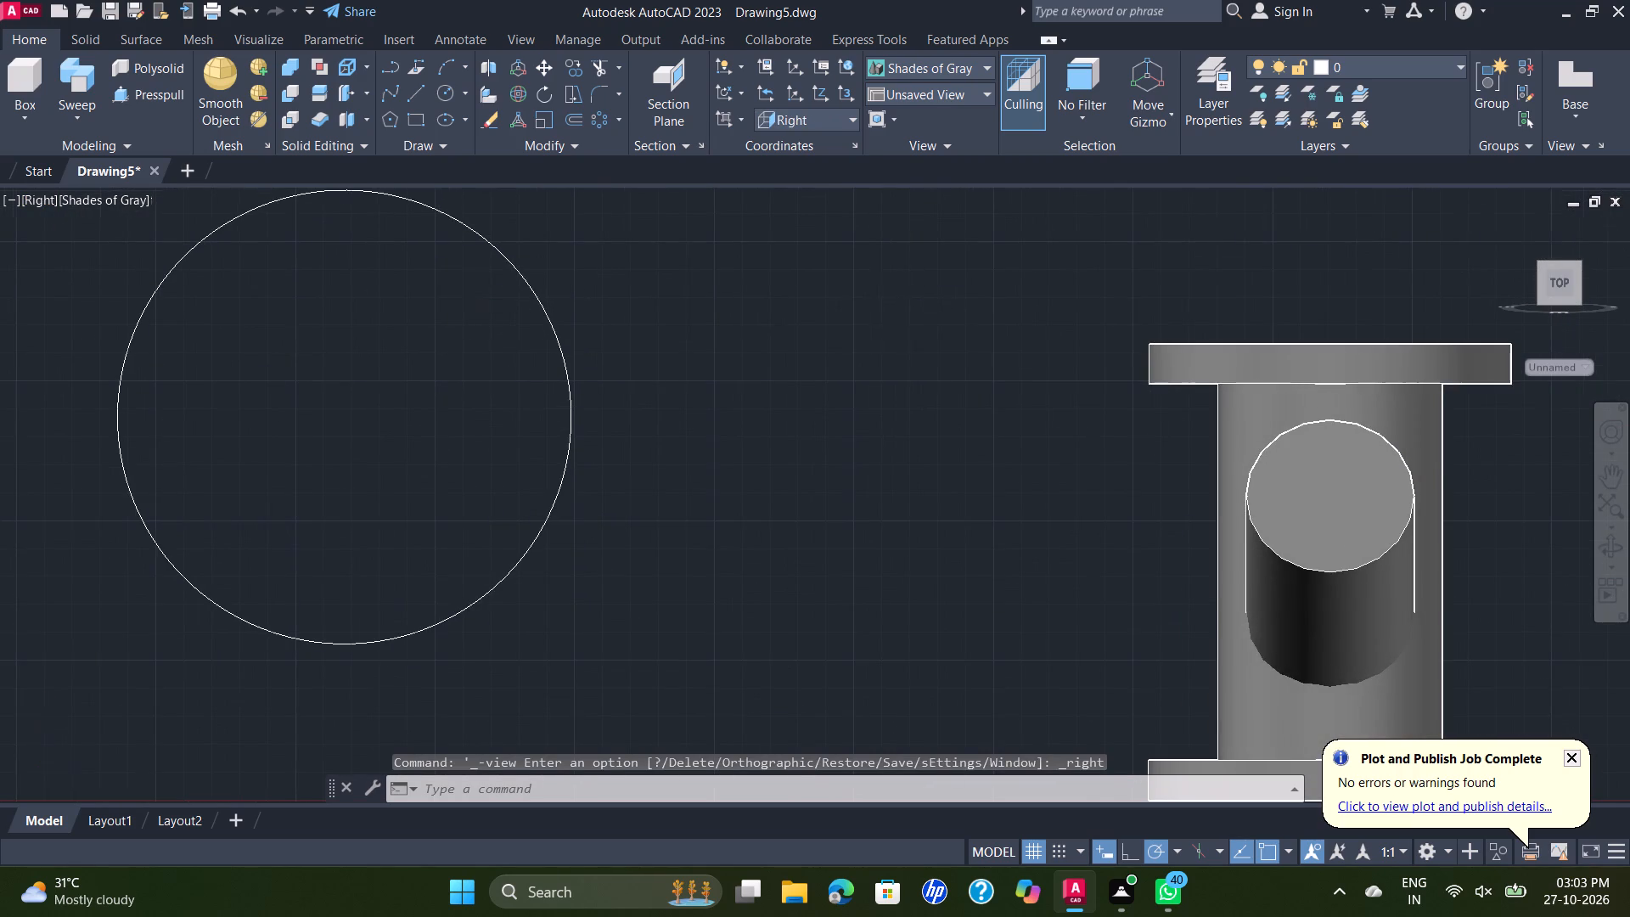
{"action": "middle_click_drag", "start_coordinate": [970, 395], "coordinate": [580, 407]}
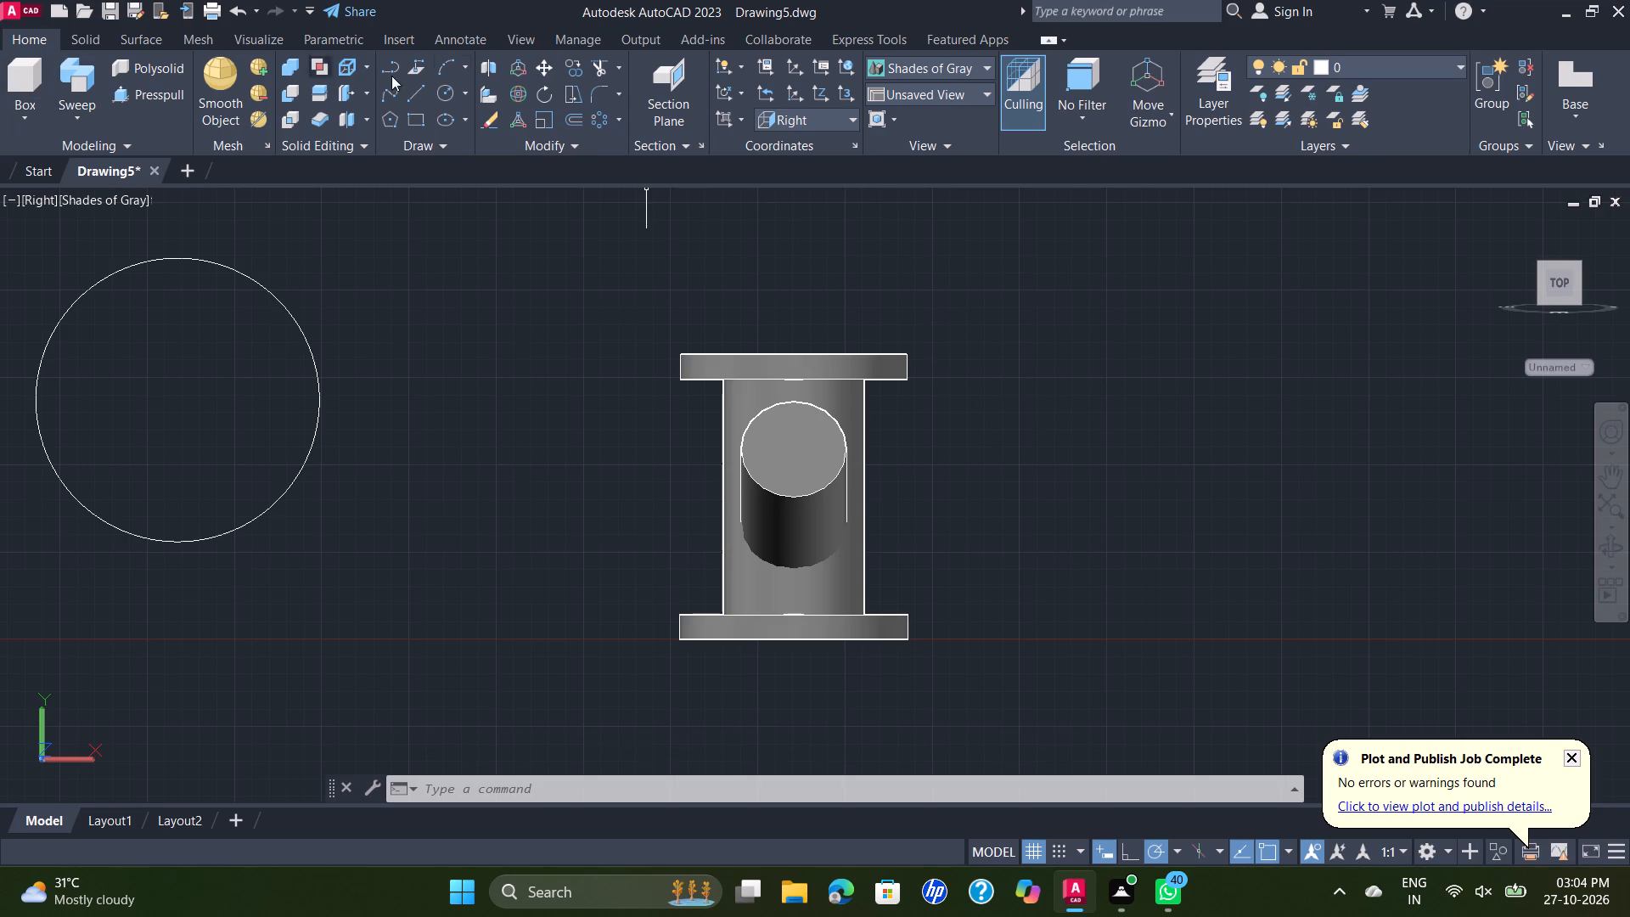
{"action": "left_click", "coordinate": [413, 103]}
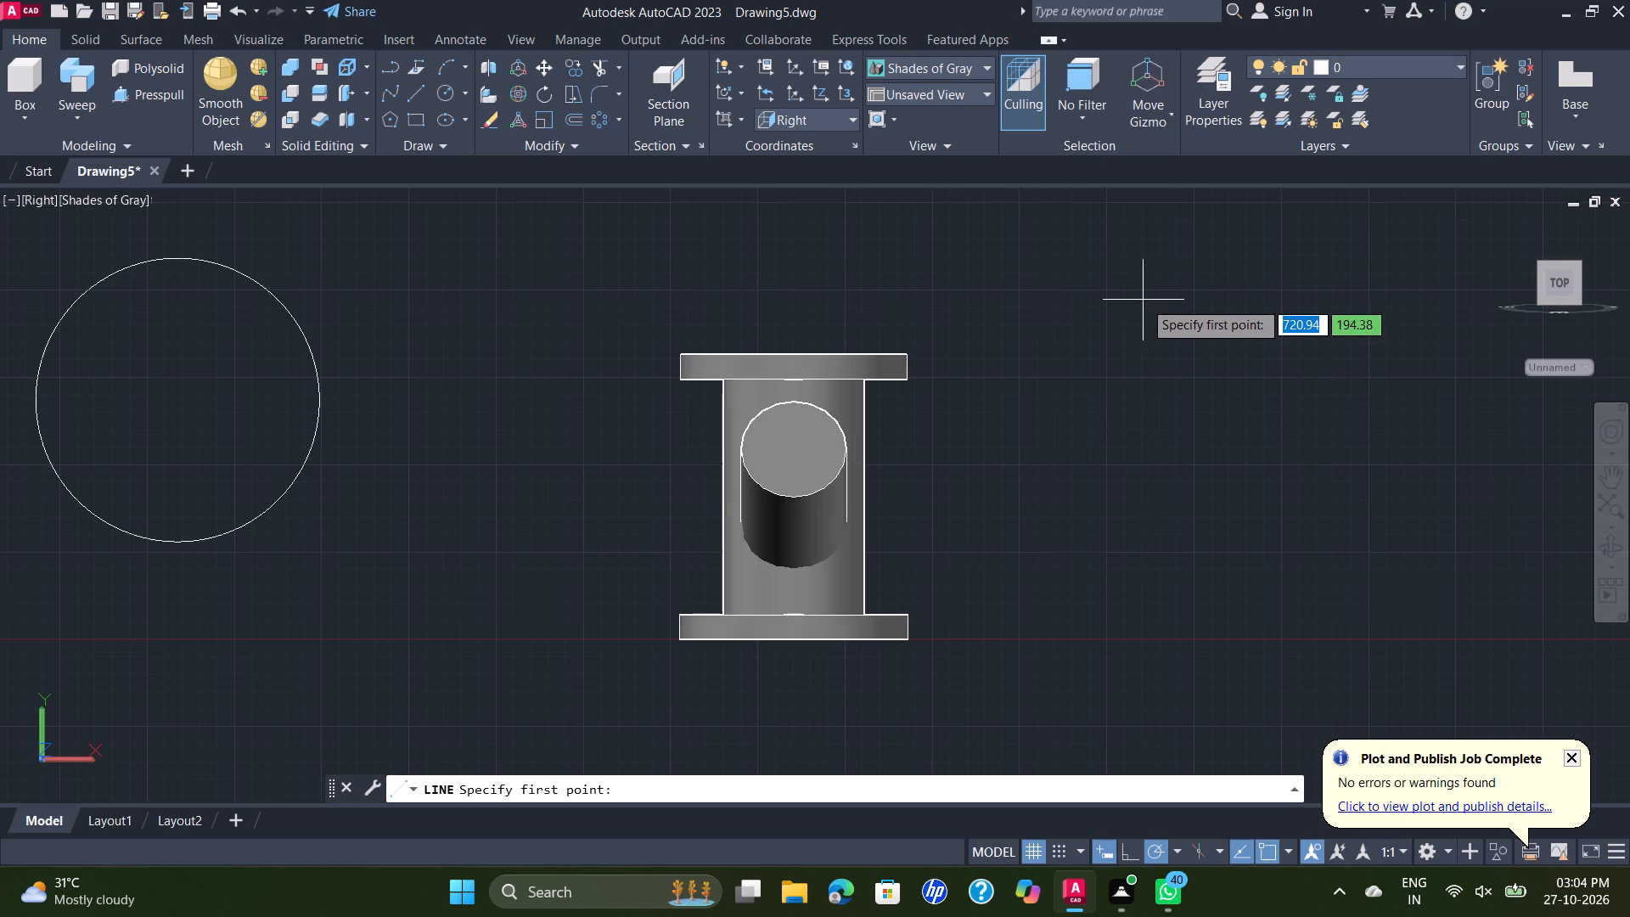
{"action": "key", "text": "Escape"}
{"action": "left_click", "coordinate": [450, 96]}
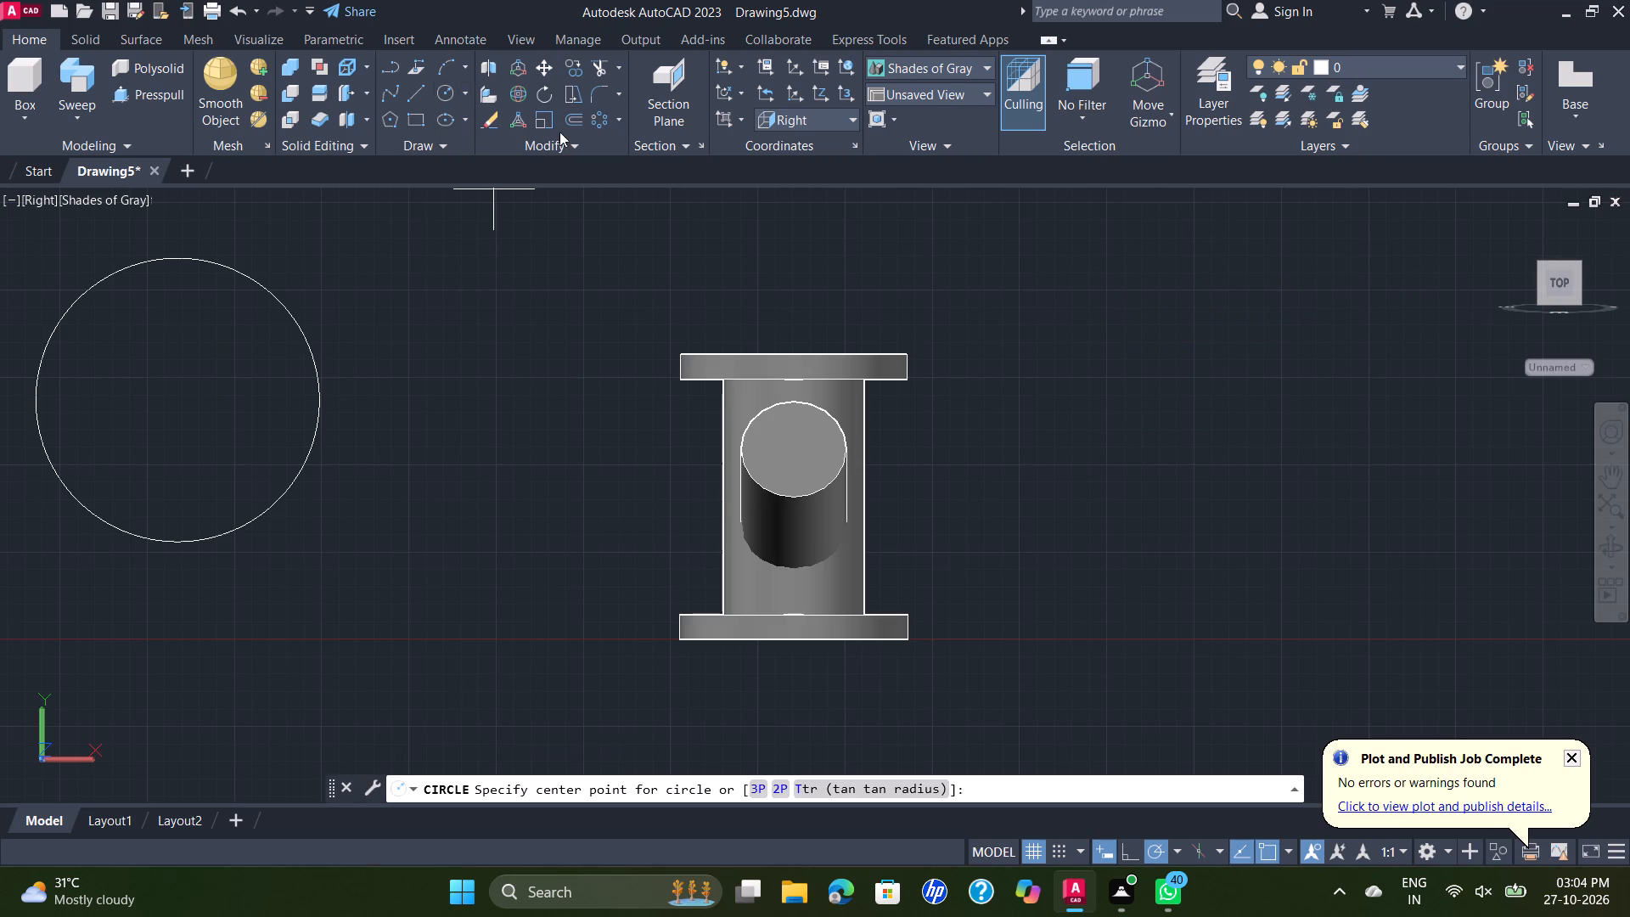
{"action": "left_click", "coordinate": [1170, 374]}
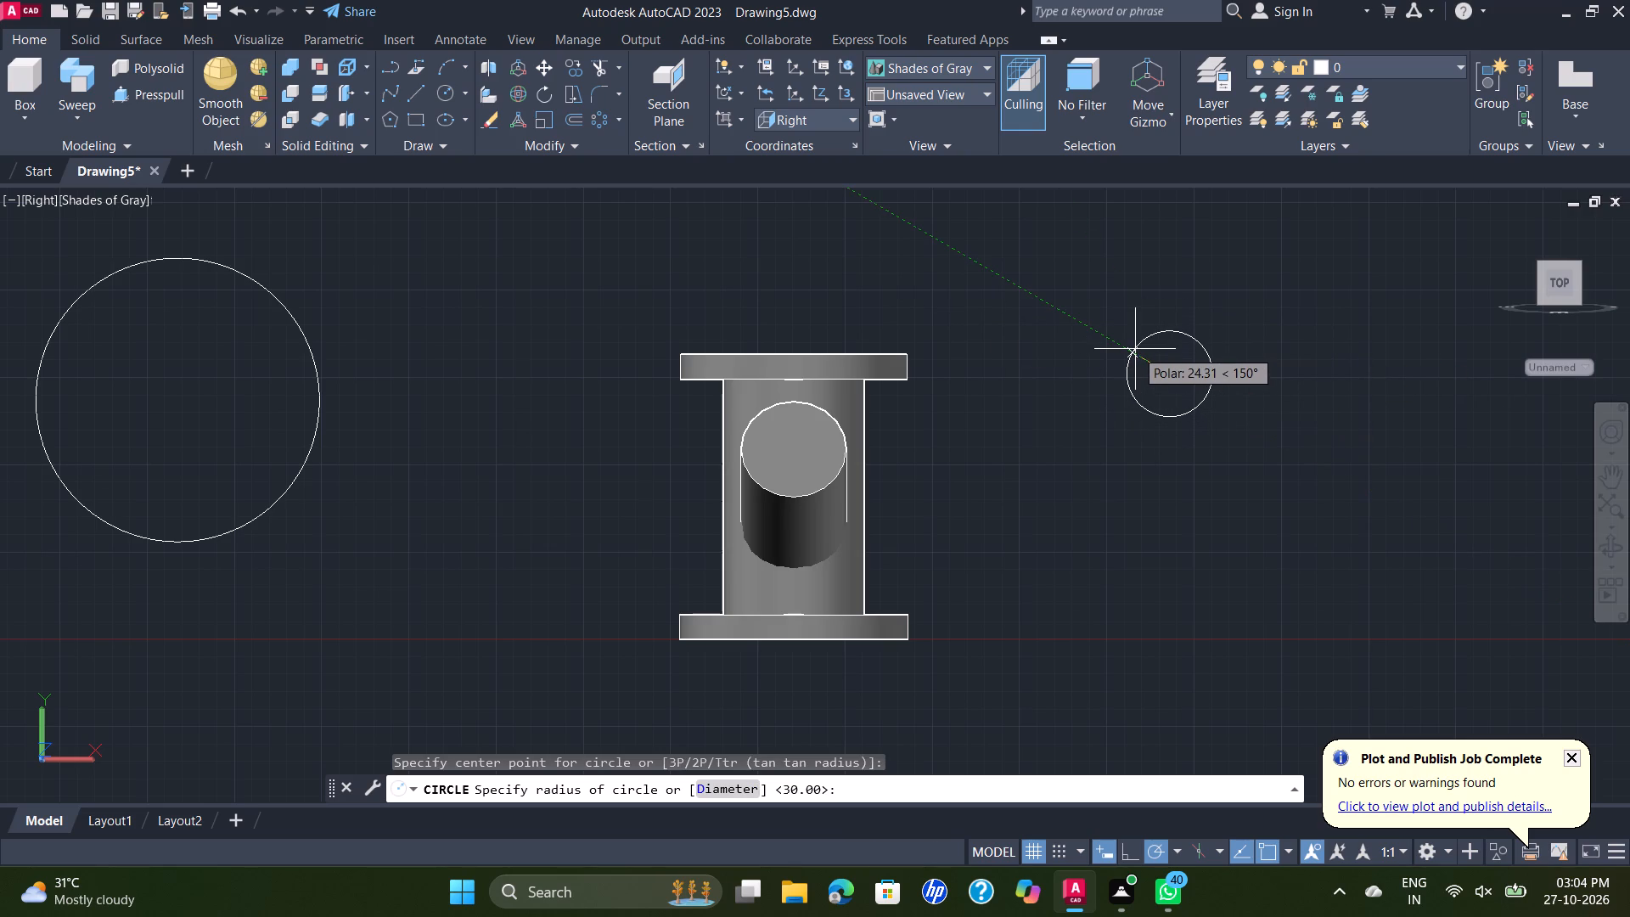
{"action": "type", "text": "10"}
{"action": "key", "text": "Return"}
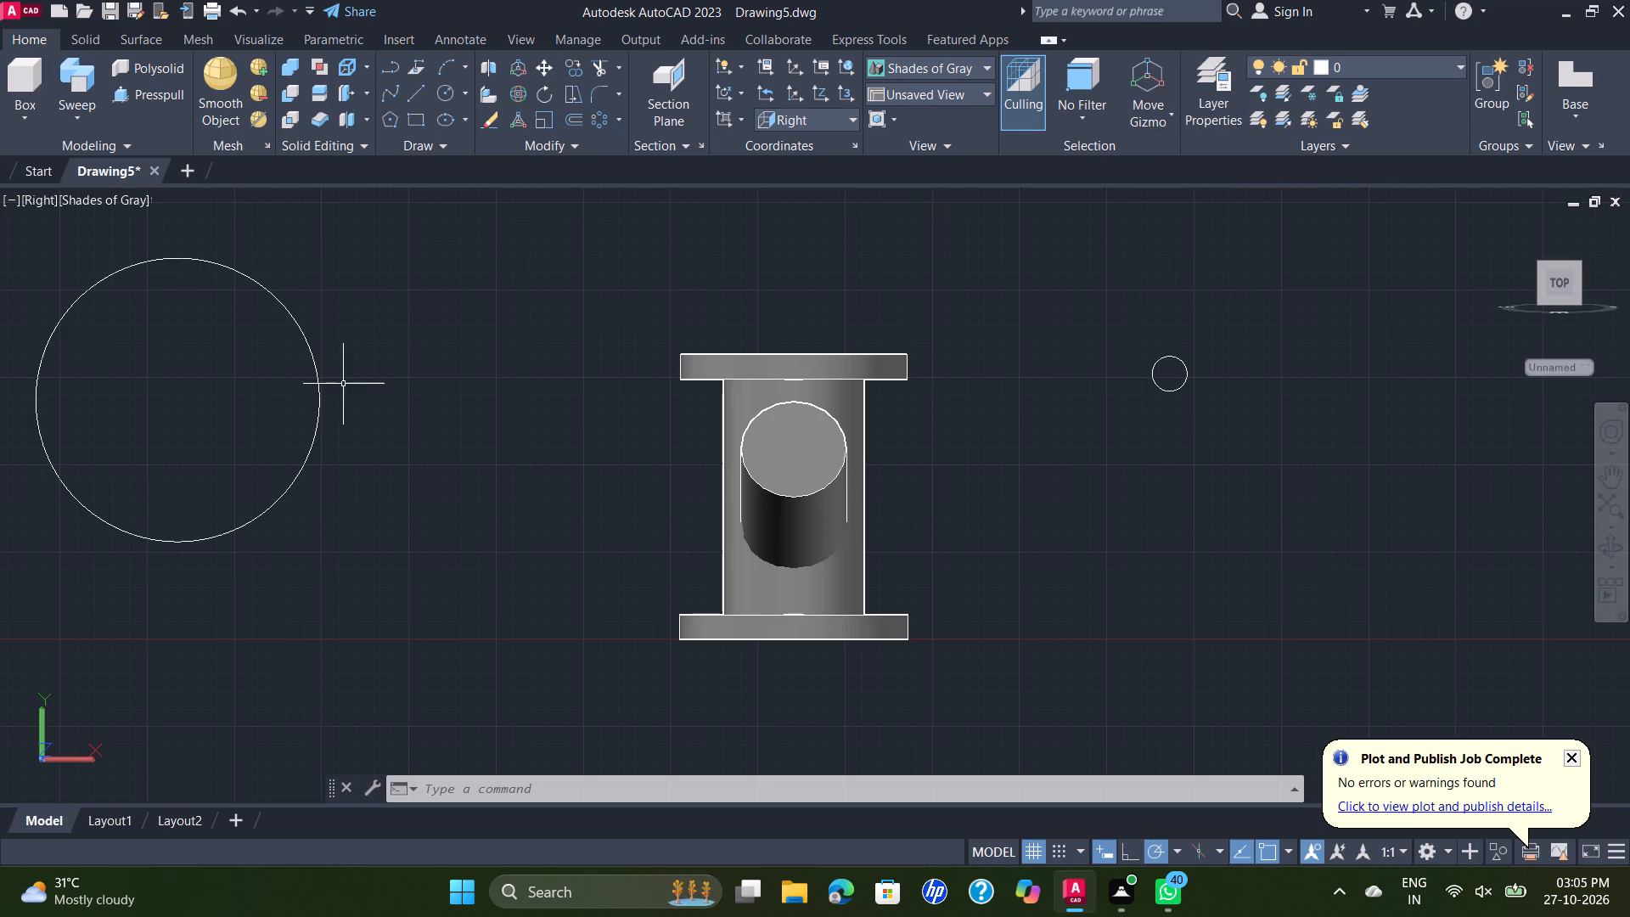
Draw a 10-diameter circle concentric with the radius 10 circle beside the flanged part.
{"action": "key", "text": "space"}
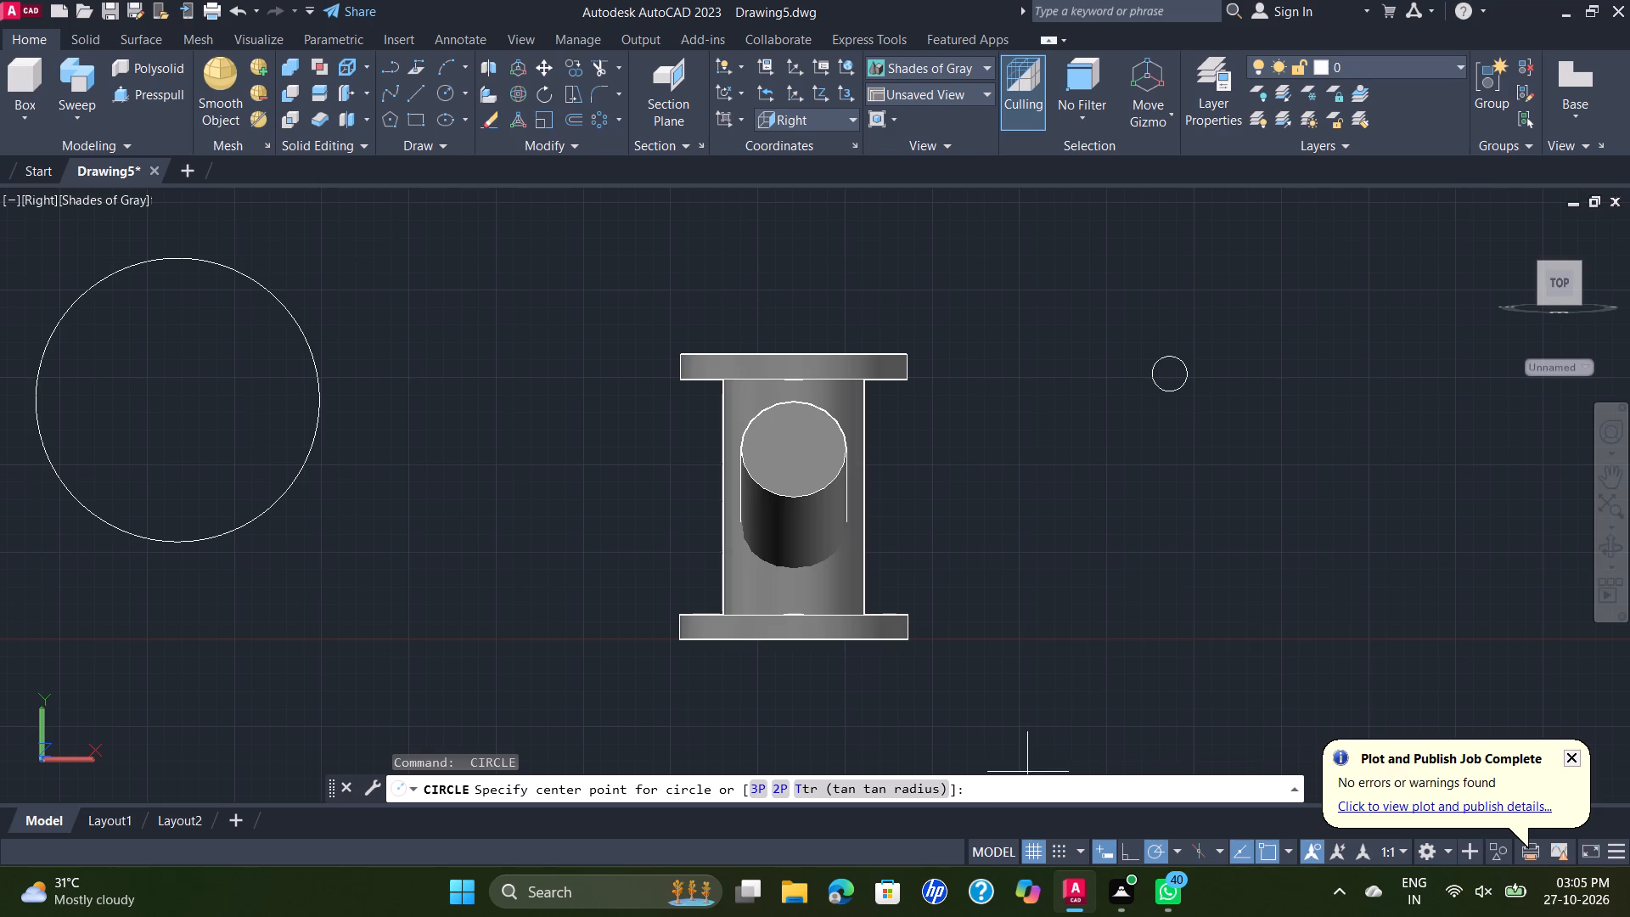
{"action": "key", "text": "Escape"}
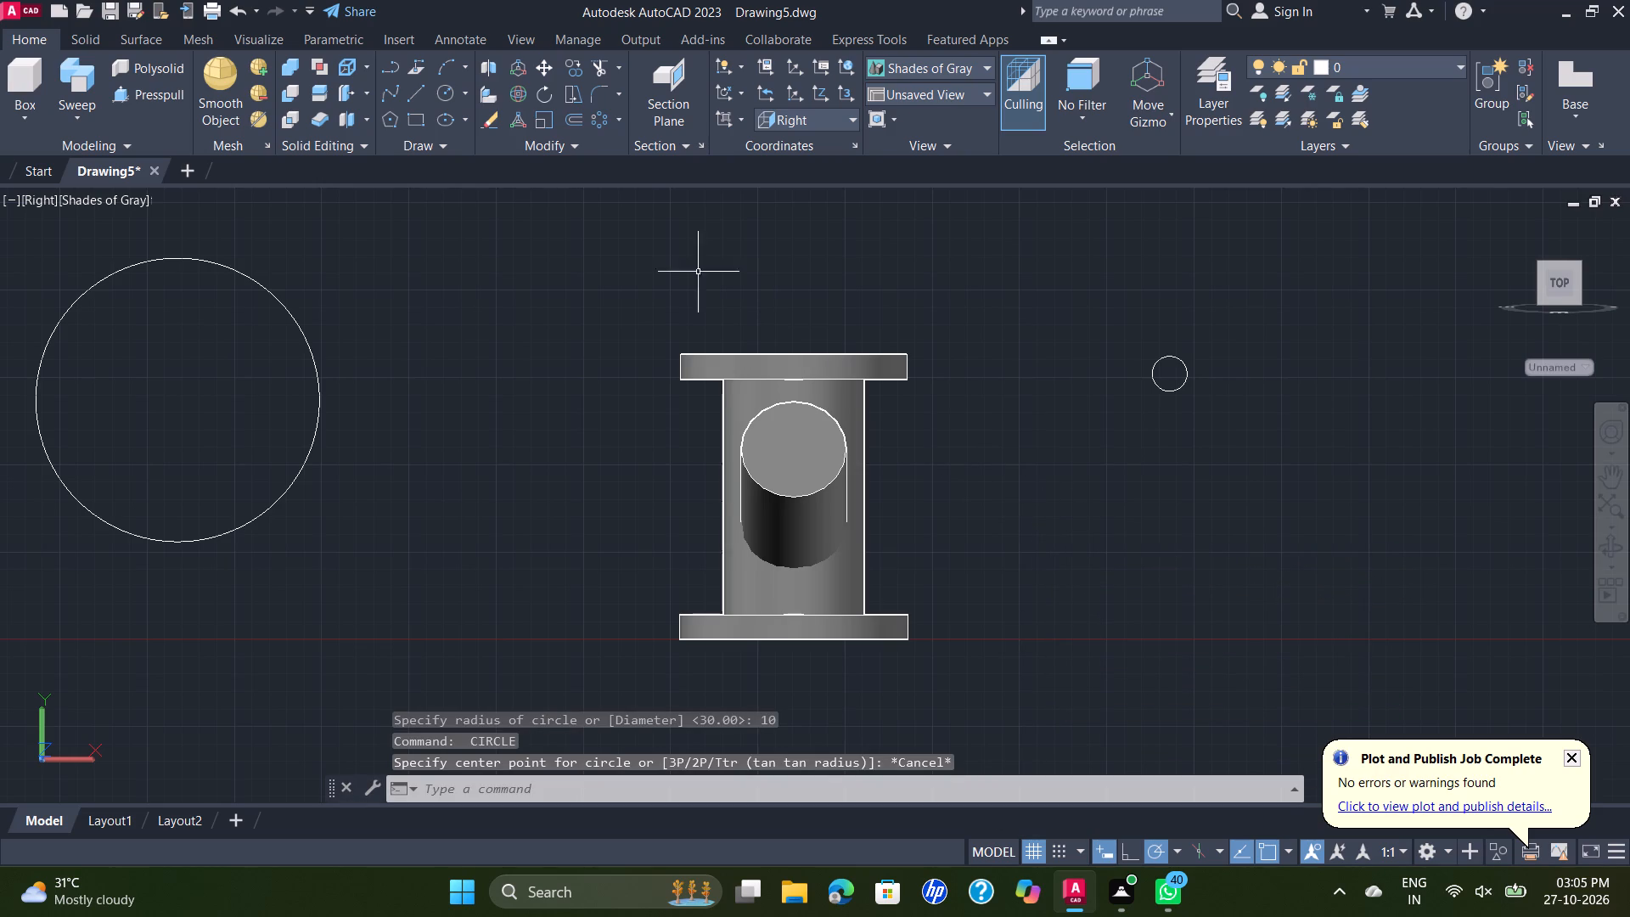
{"action": "left_click", "coordinate": [448, 99]}
{"action": "scroll", "coordinate": [1301, 402], "scroll_direction": "up", "scroll_amount": 1}
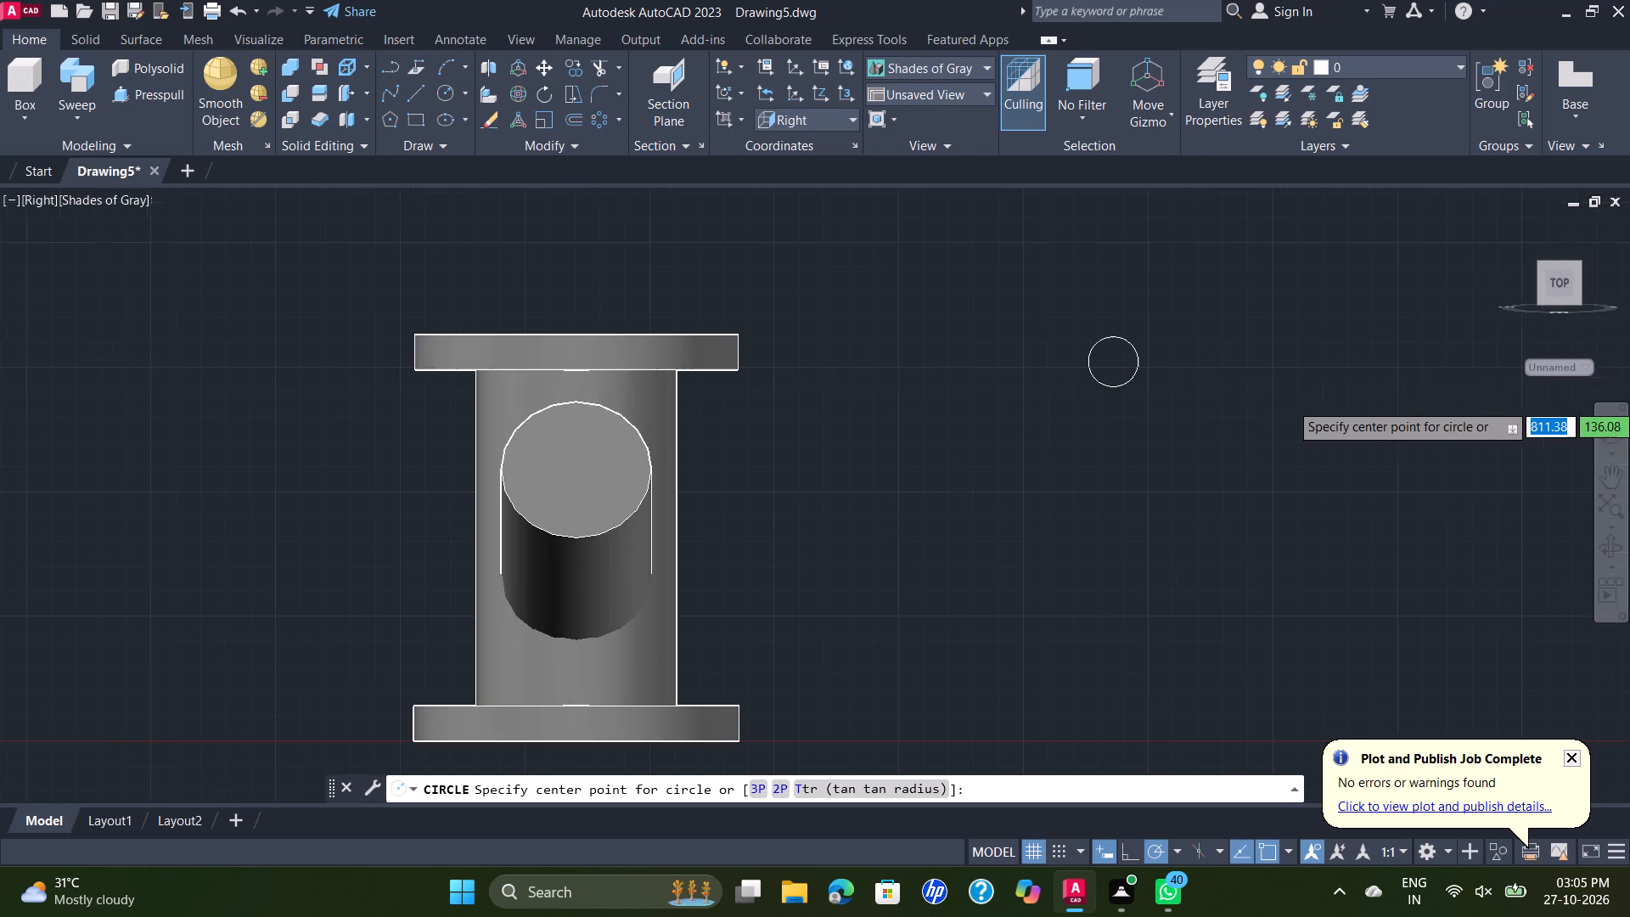
{"action": "left_click", "coordinate": [1112, 363]}
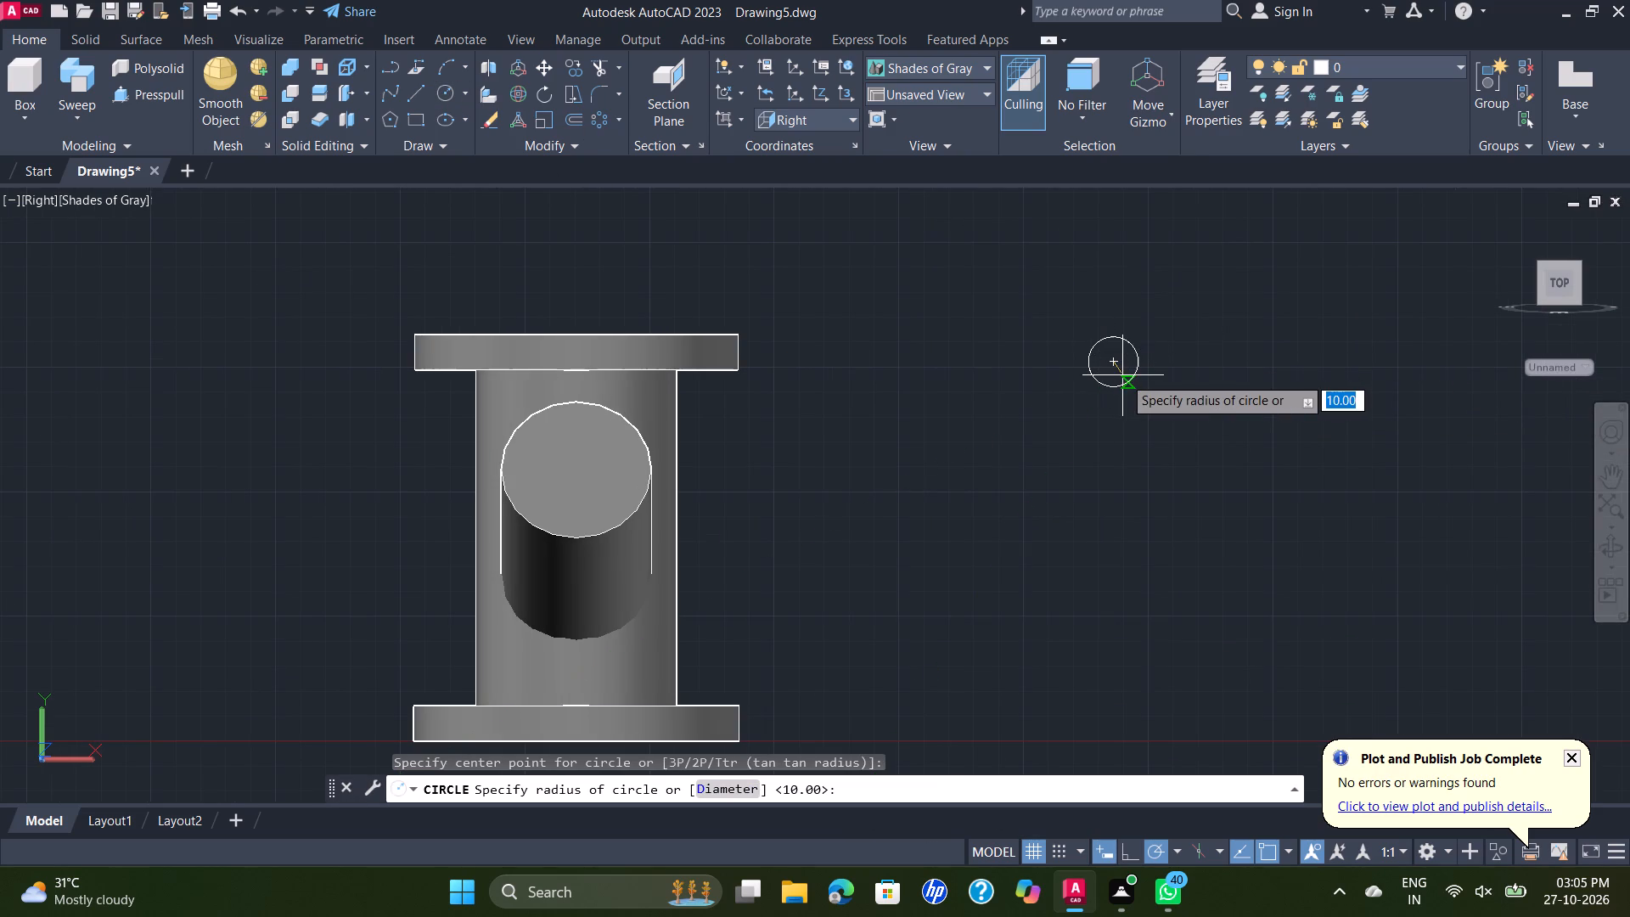
{"action": "key", "text": "d"}
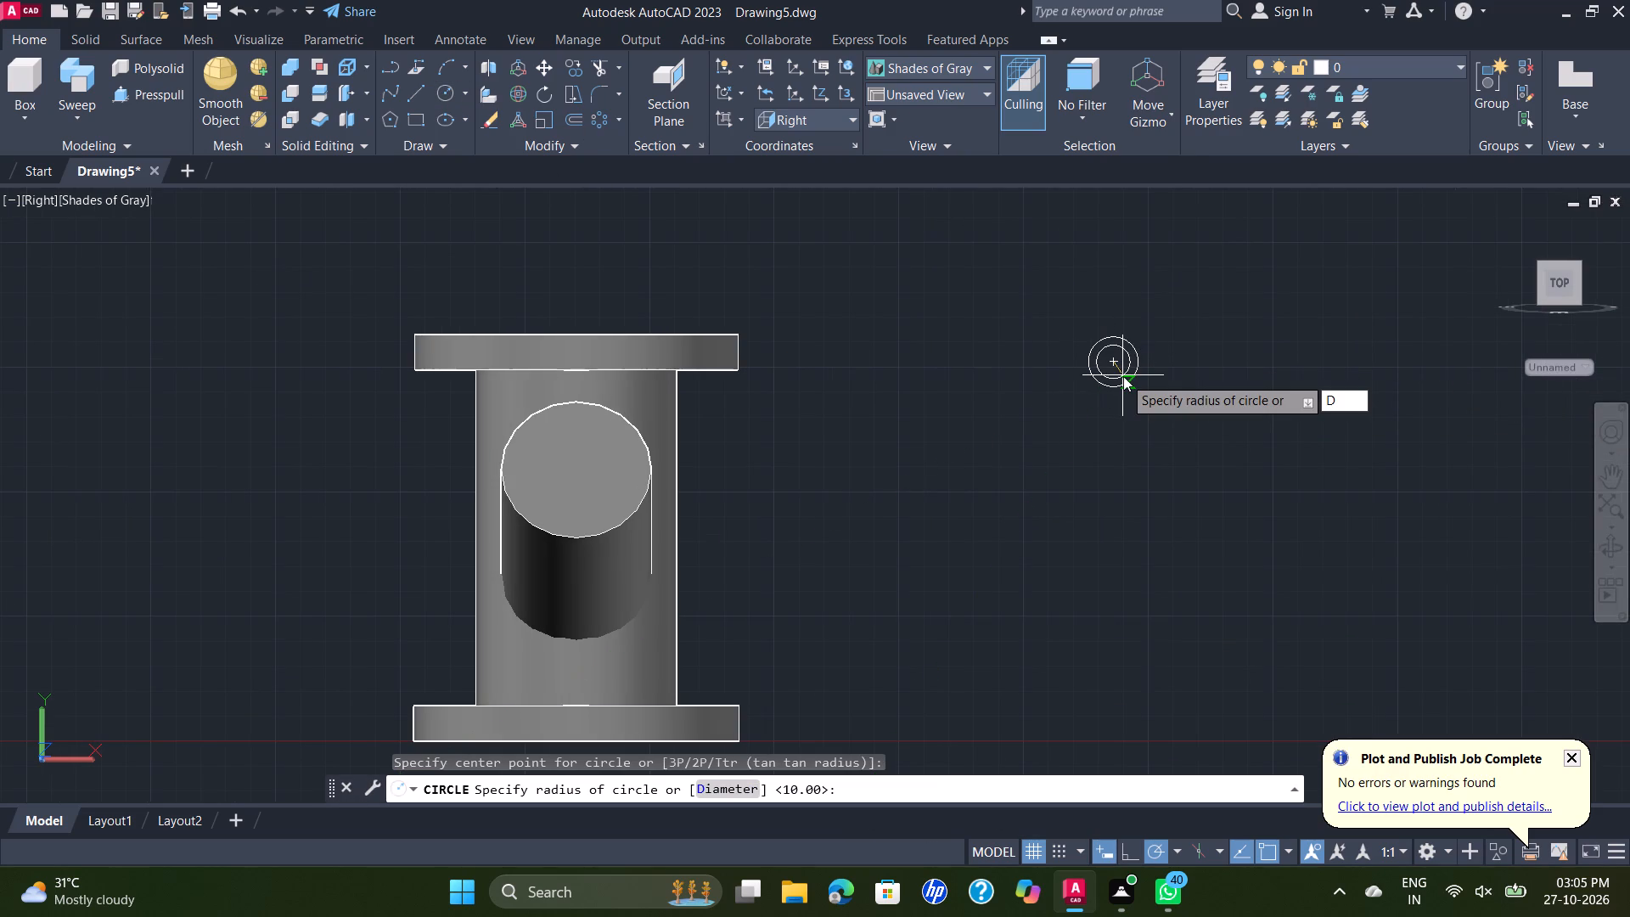
{"action": "key", "text": "Return"}
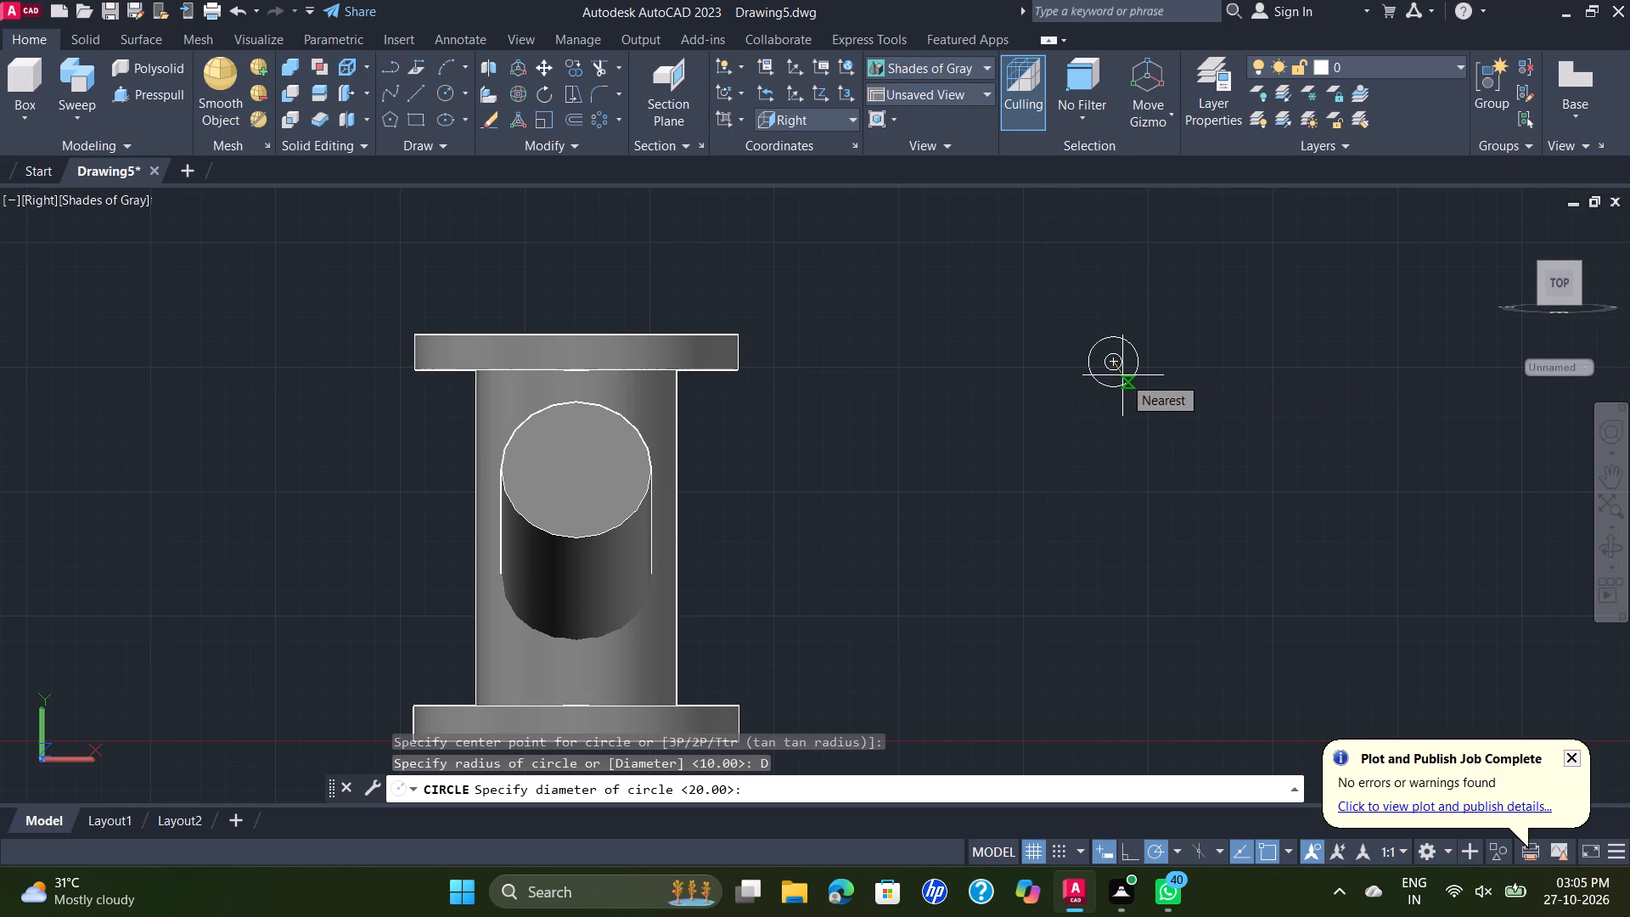
{"action": "type", "text": "10"}
{"action": "key", "text": "Return"}
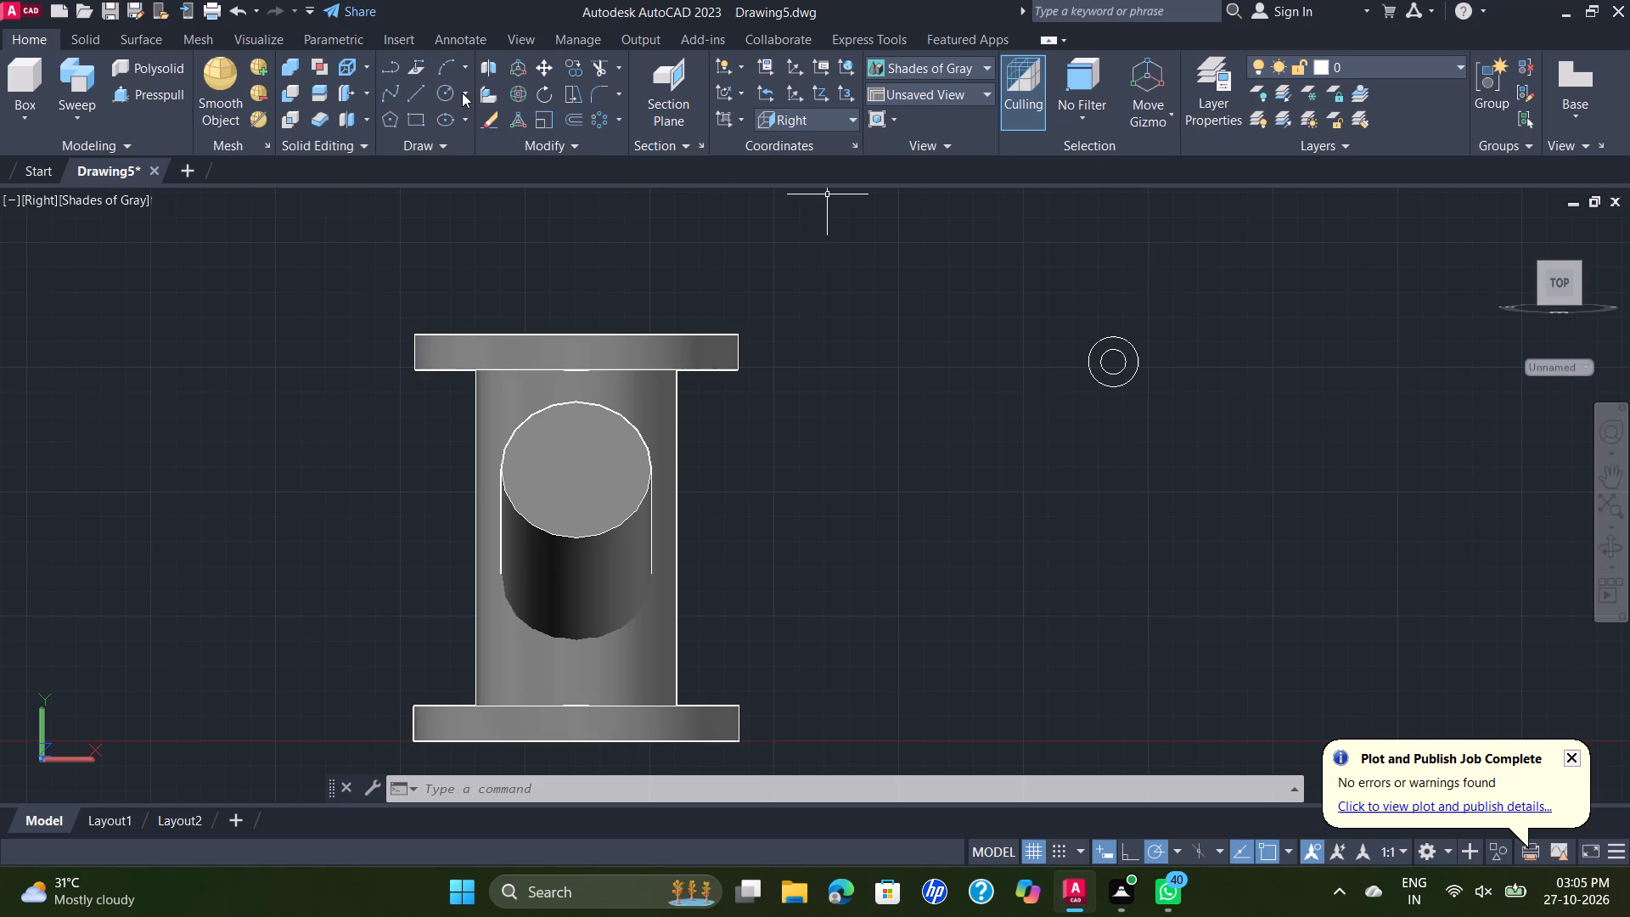
Copy the two concentric circles from their centre 110 units horizontally, away from the flanged part.
{"action": "left_click", "coordinate": [578, 65]}
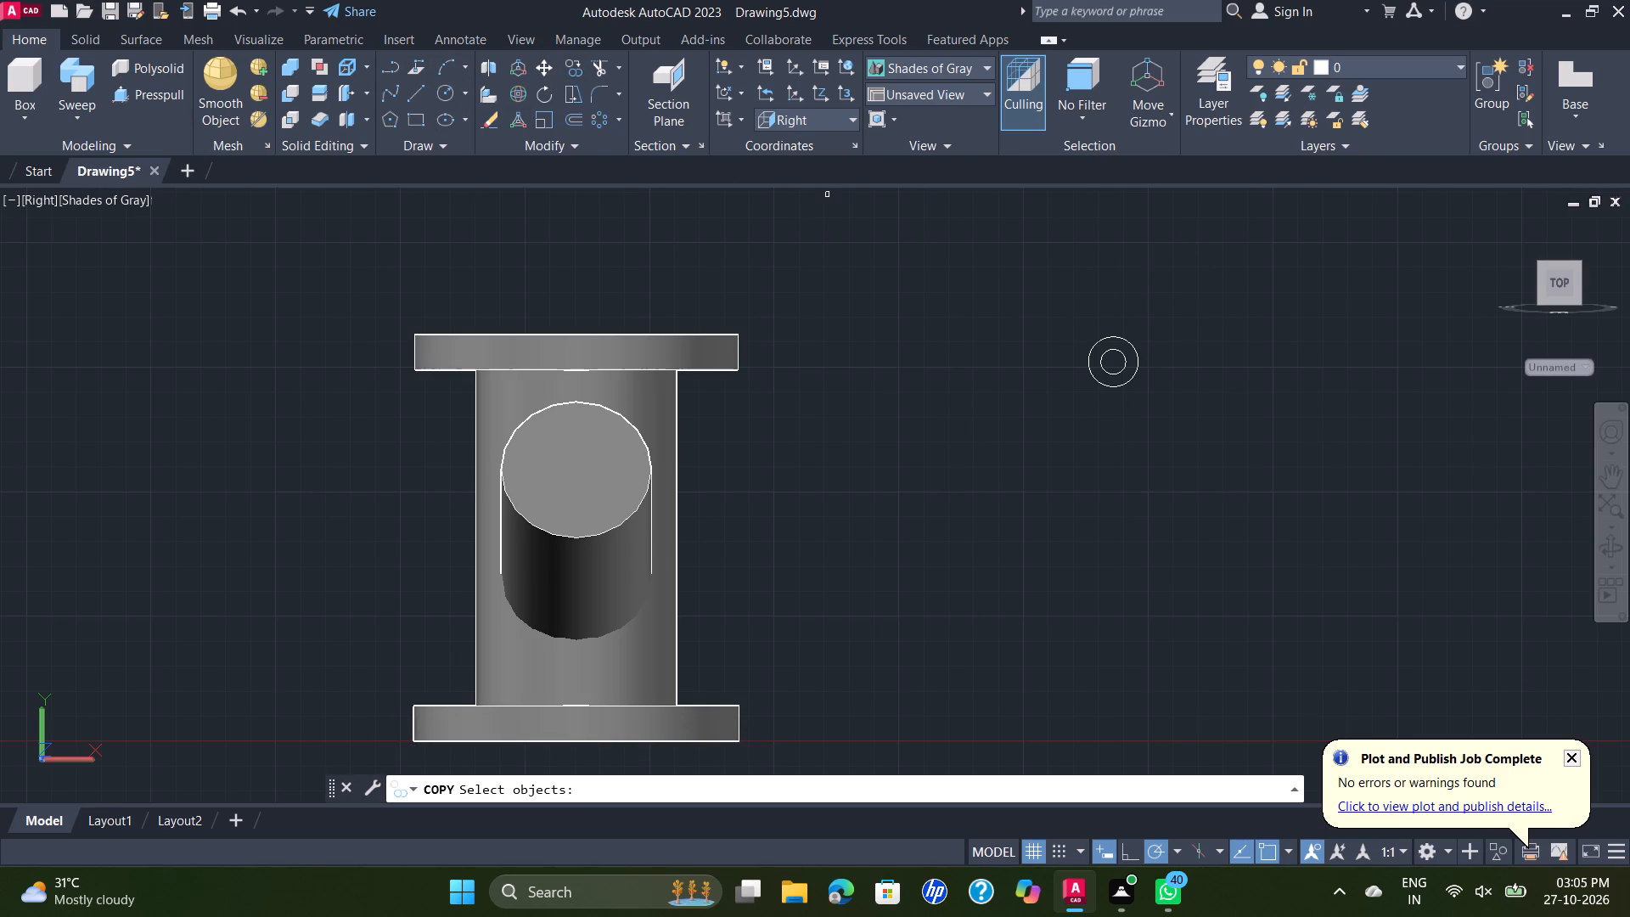
{"action": "left_click", "coordinate": [1166, 332]}
{"action": "left_click", "coordinate": [1106, 367]}
{"action": "right_click", "coordinate": [1151, 305]}
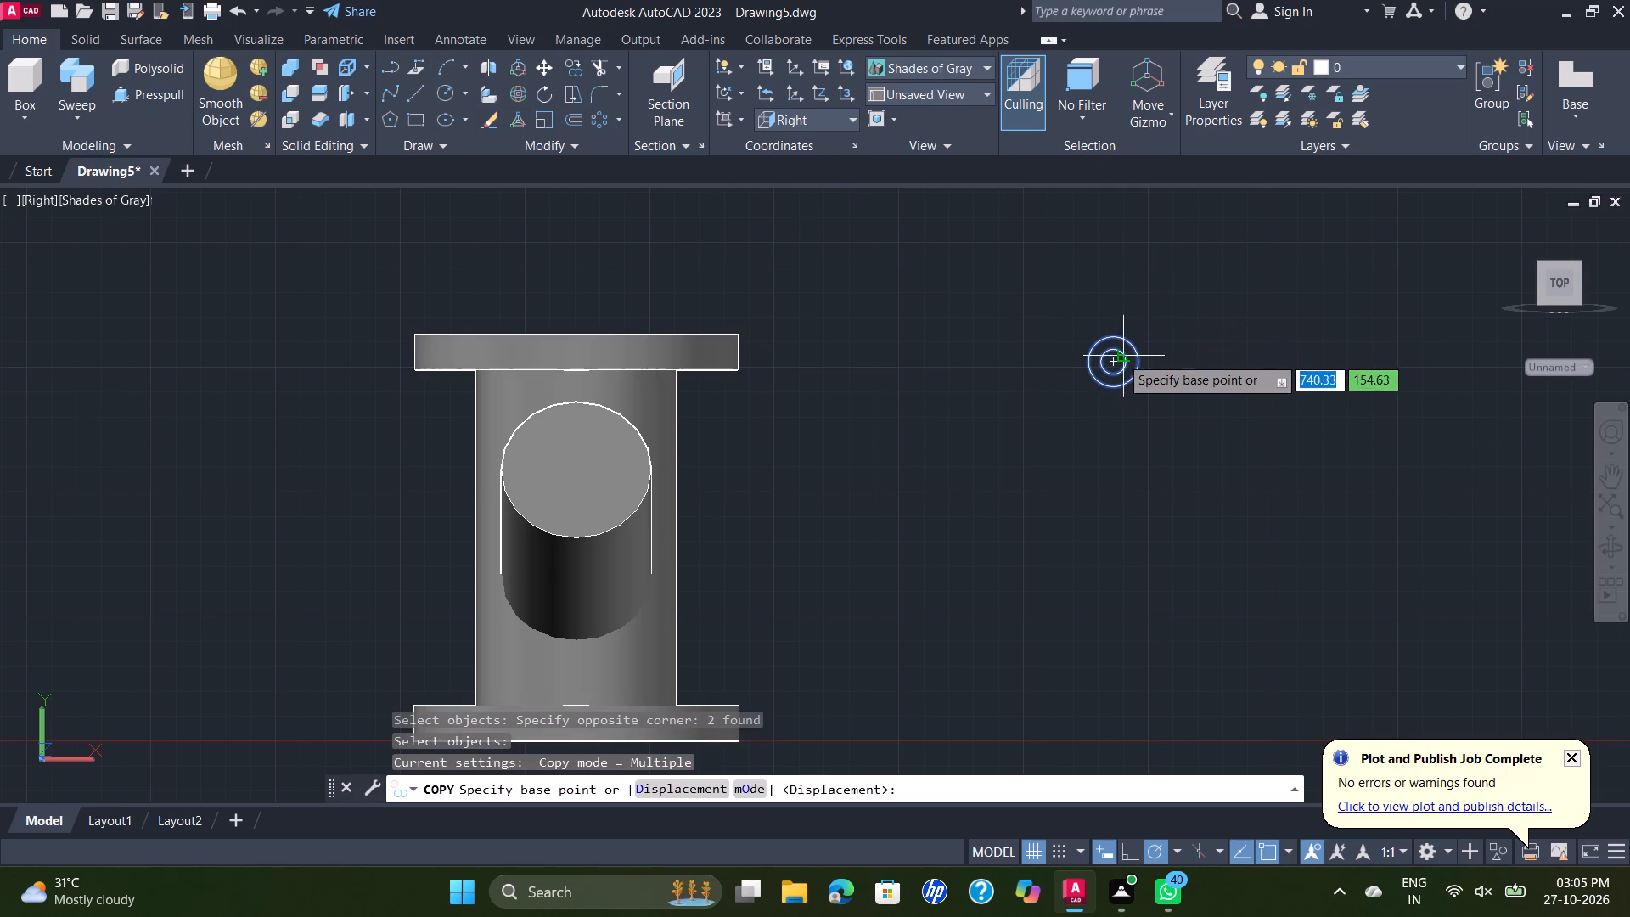
{"action": "left_click", "coordinate": [1114, 358]}
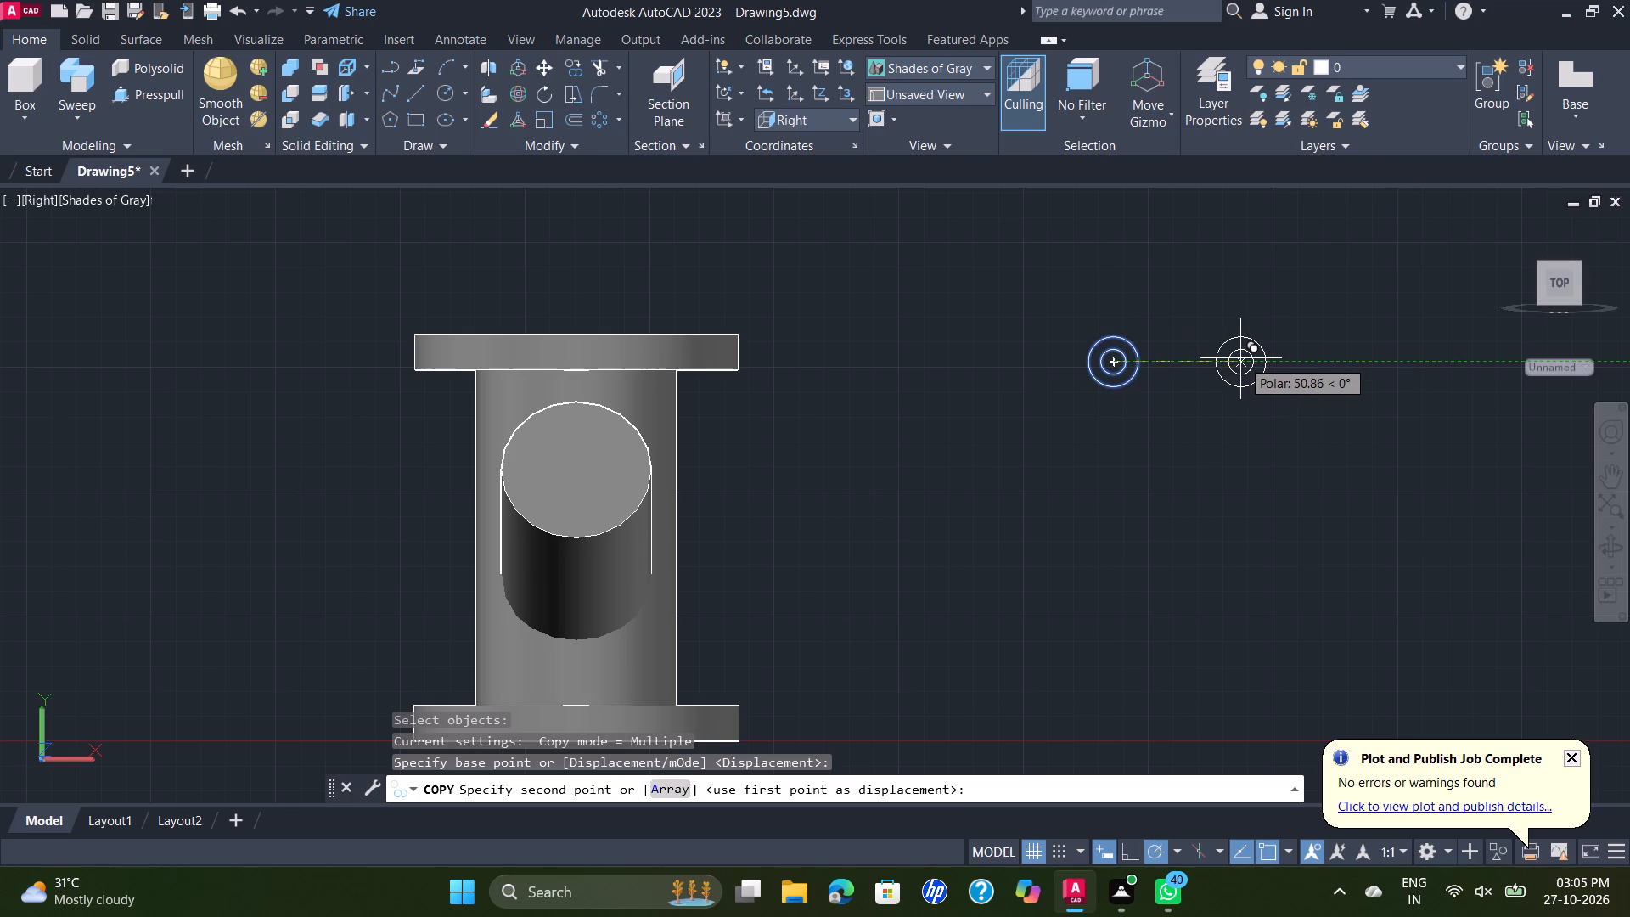
{"action": "type", "text": "11"}
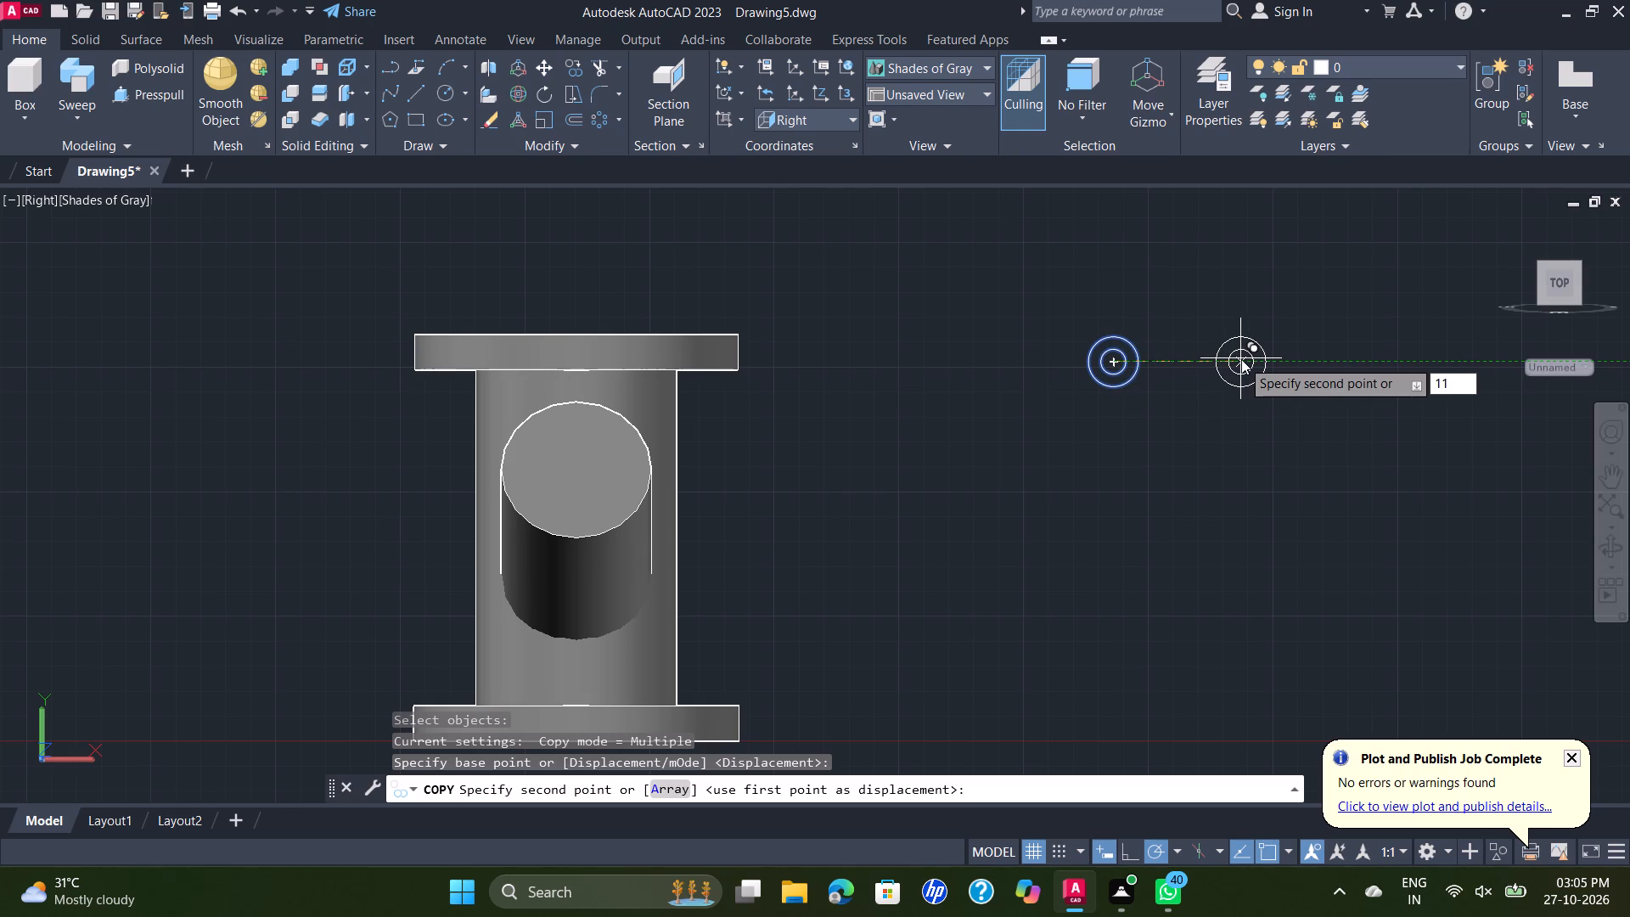
{"action": "key", "text": "0"}
{"action": "key", "text": "Return"}
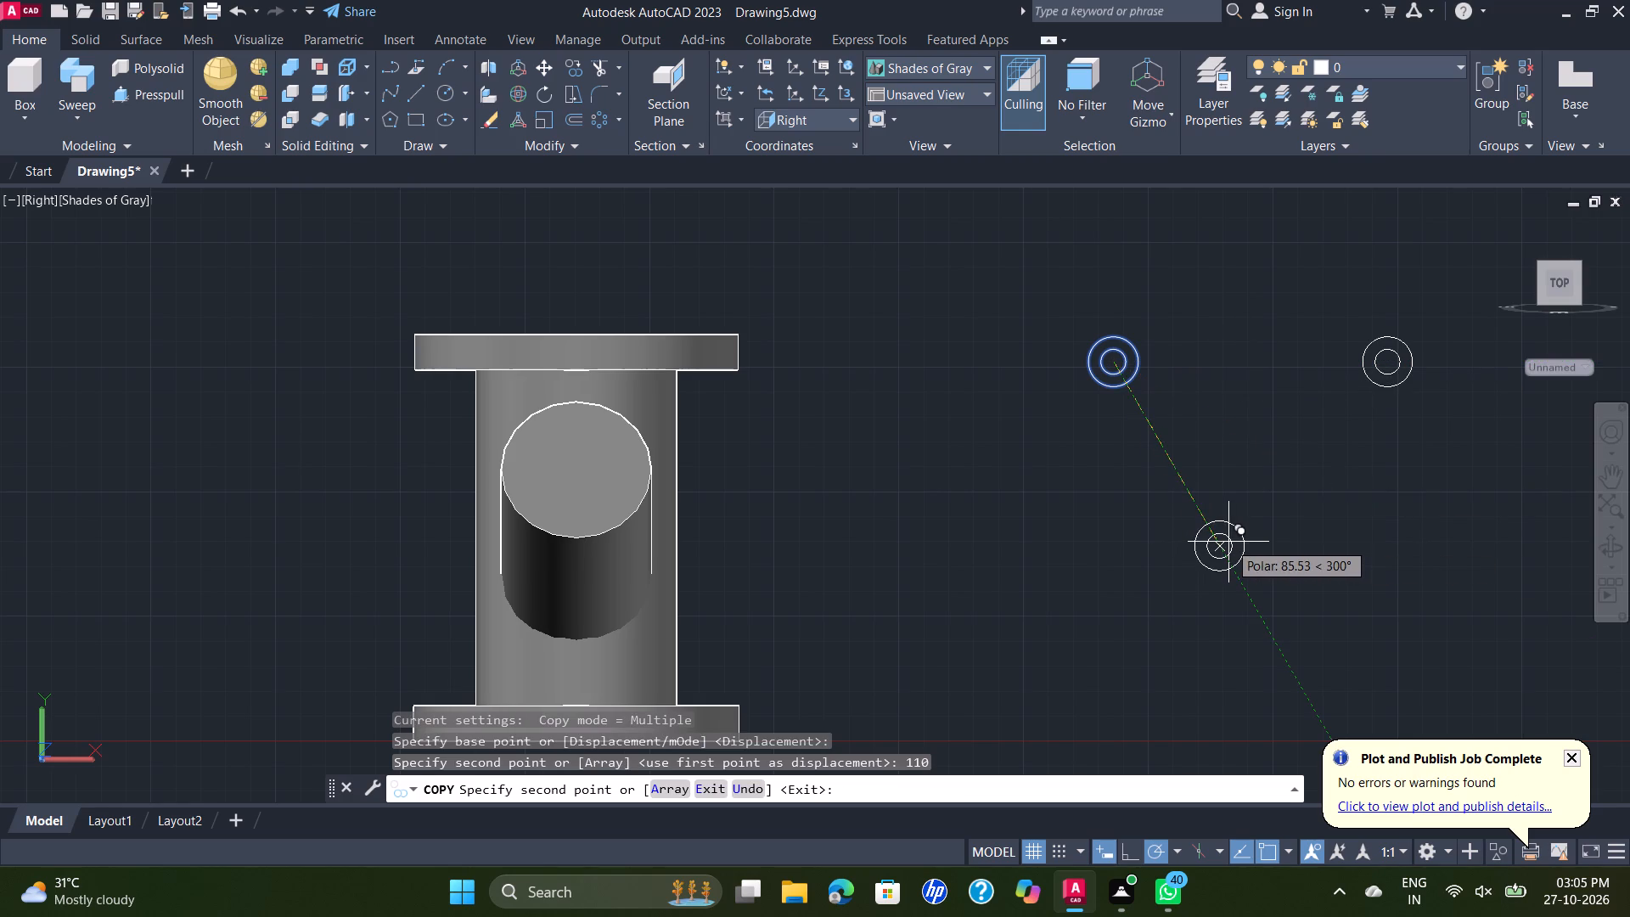
{"action": "key", "text": "Escape"}
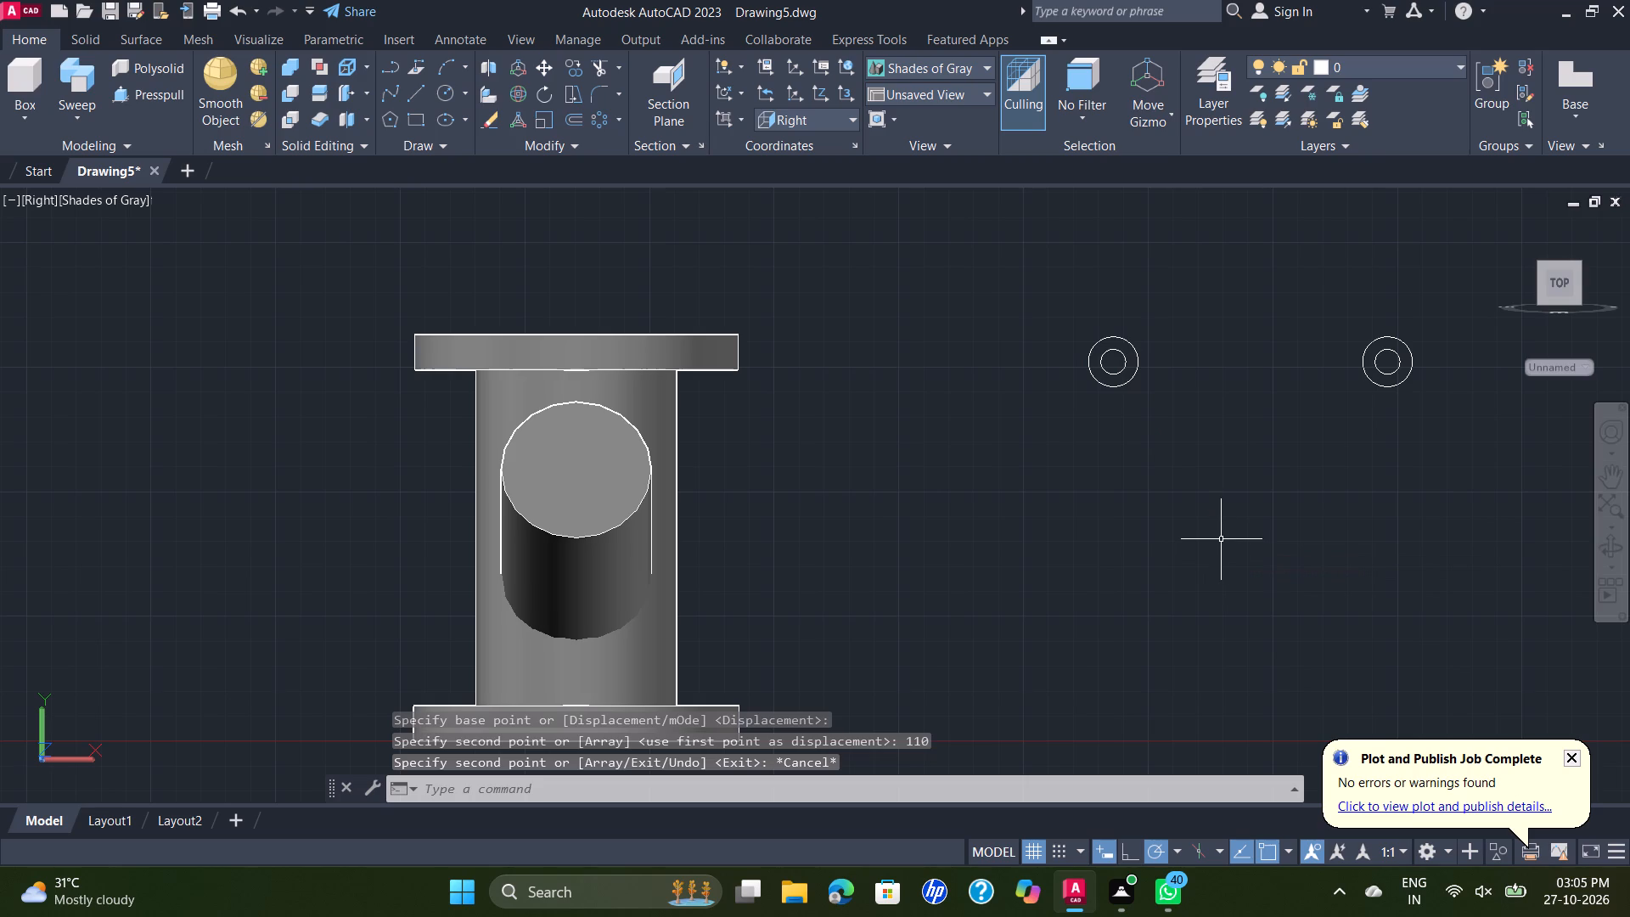
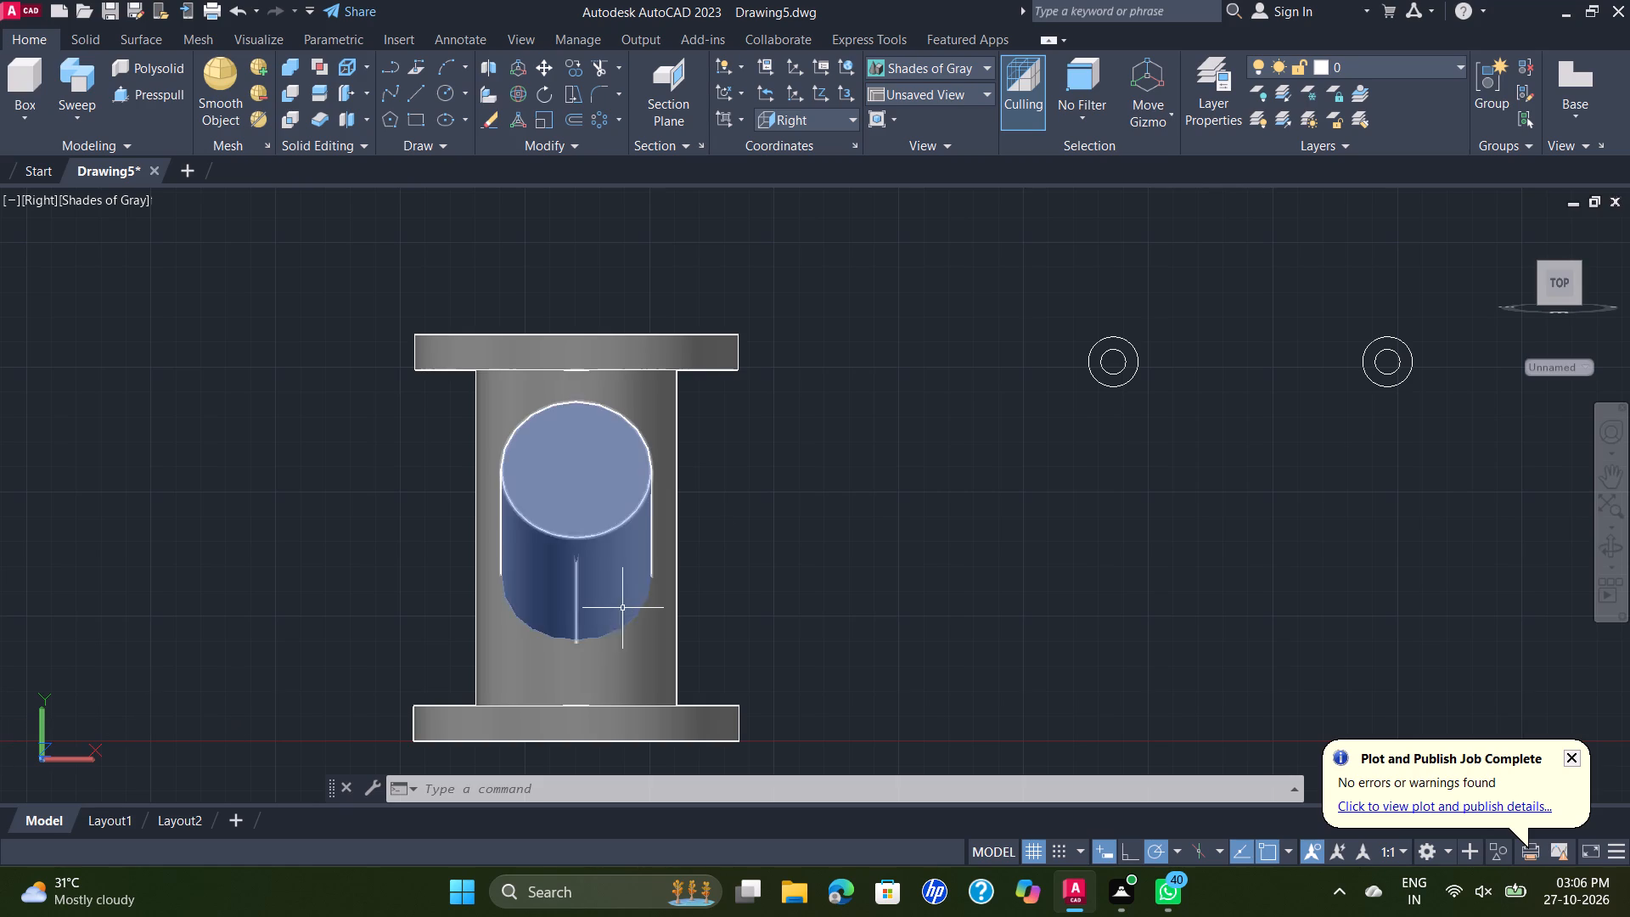
Draw a horizontal line joining the centres of the two concentric circle pairs.
{"action": "left_click", "coordinate": [405, 94]}
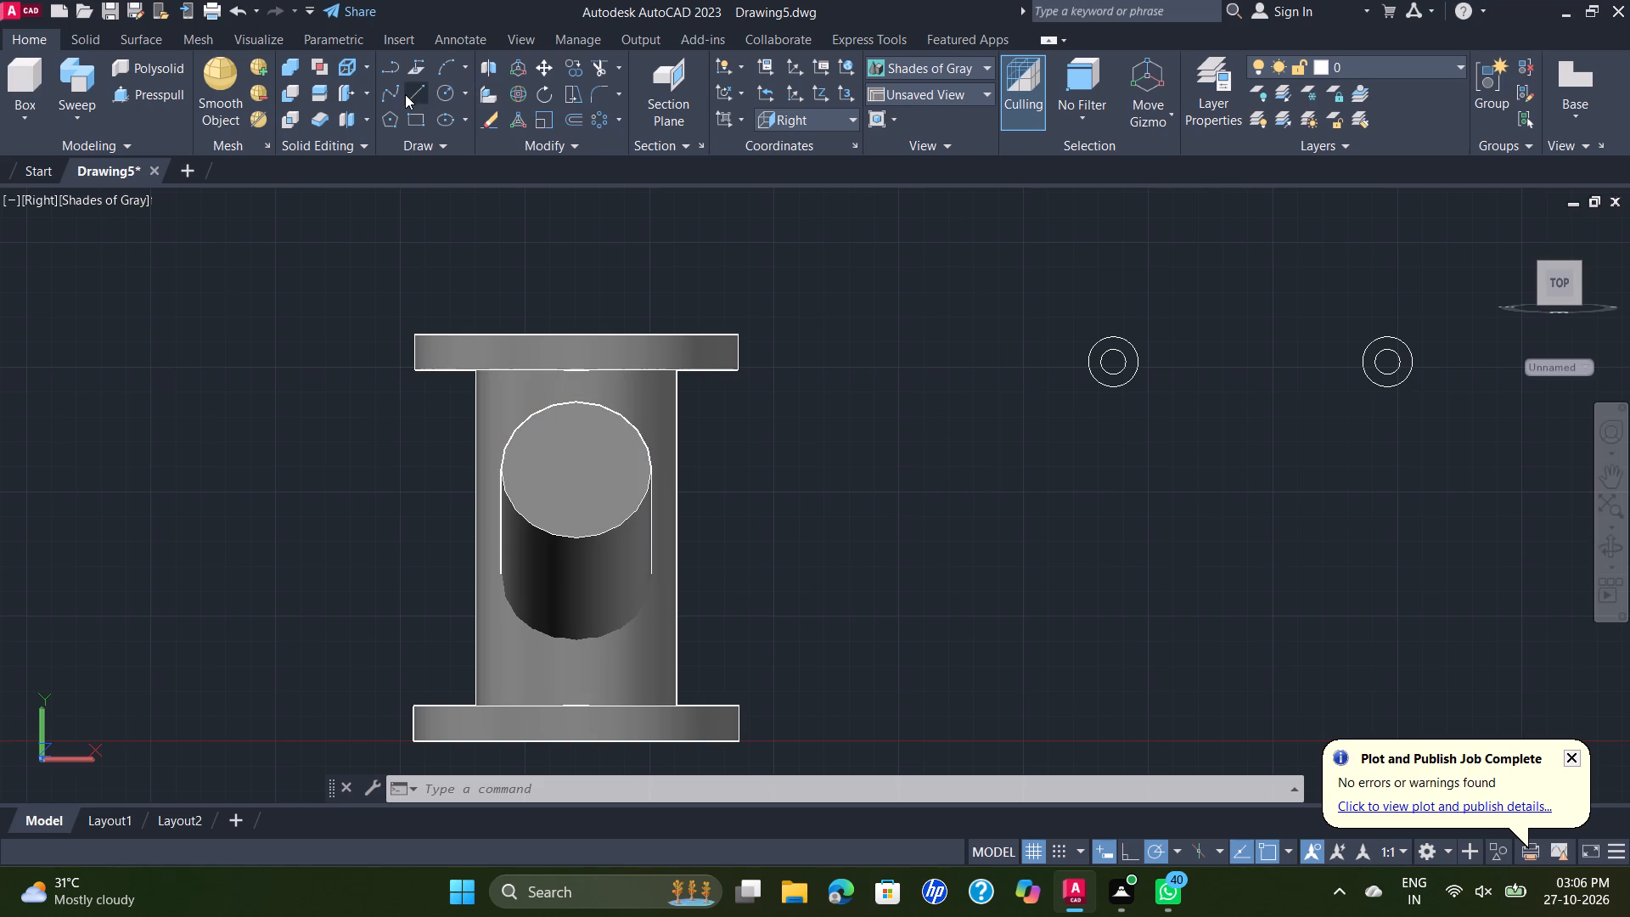
{"action": "left_click", "coordinate": [1110, 357]}
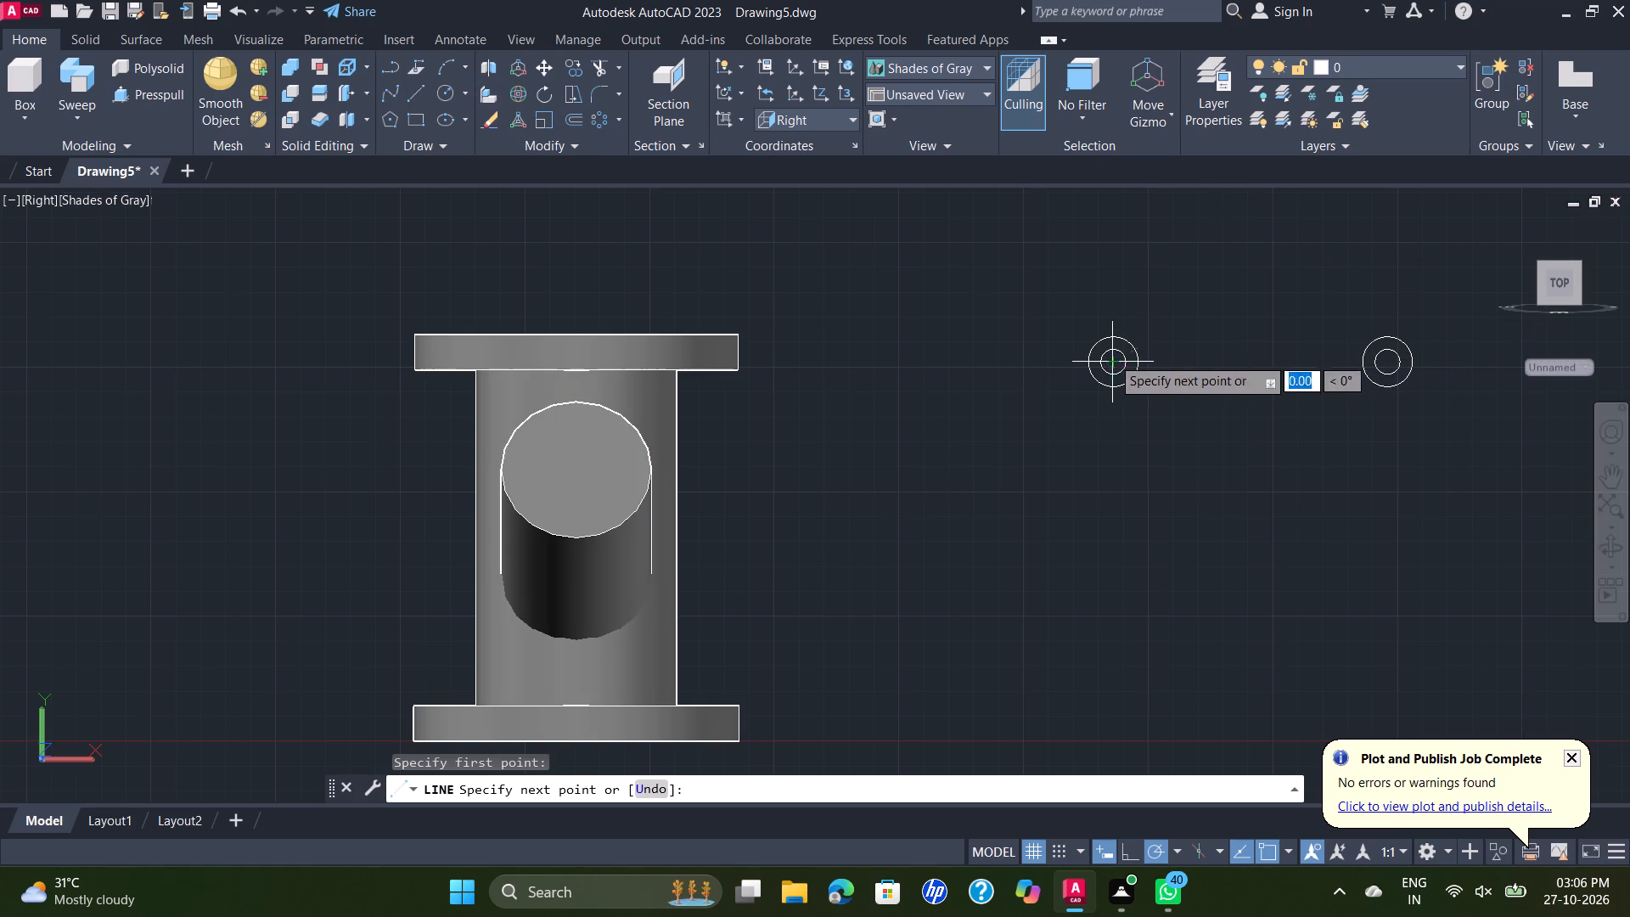
{"action": "left_click", "coordinate": [1383, 363]}
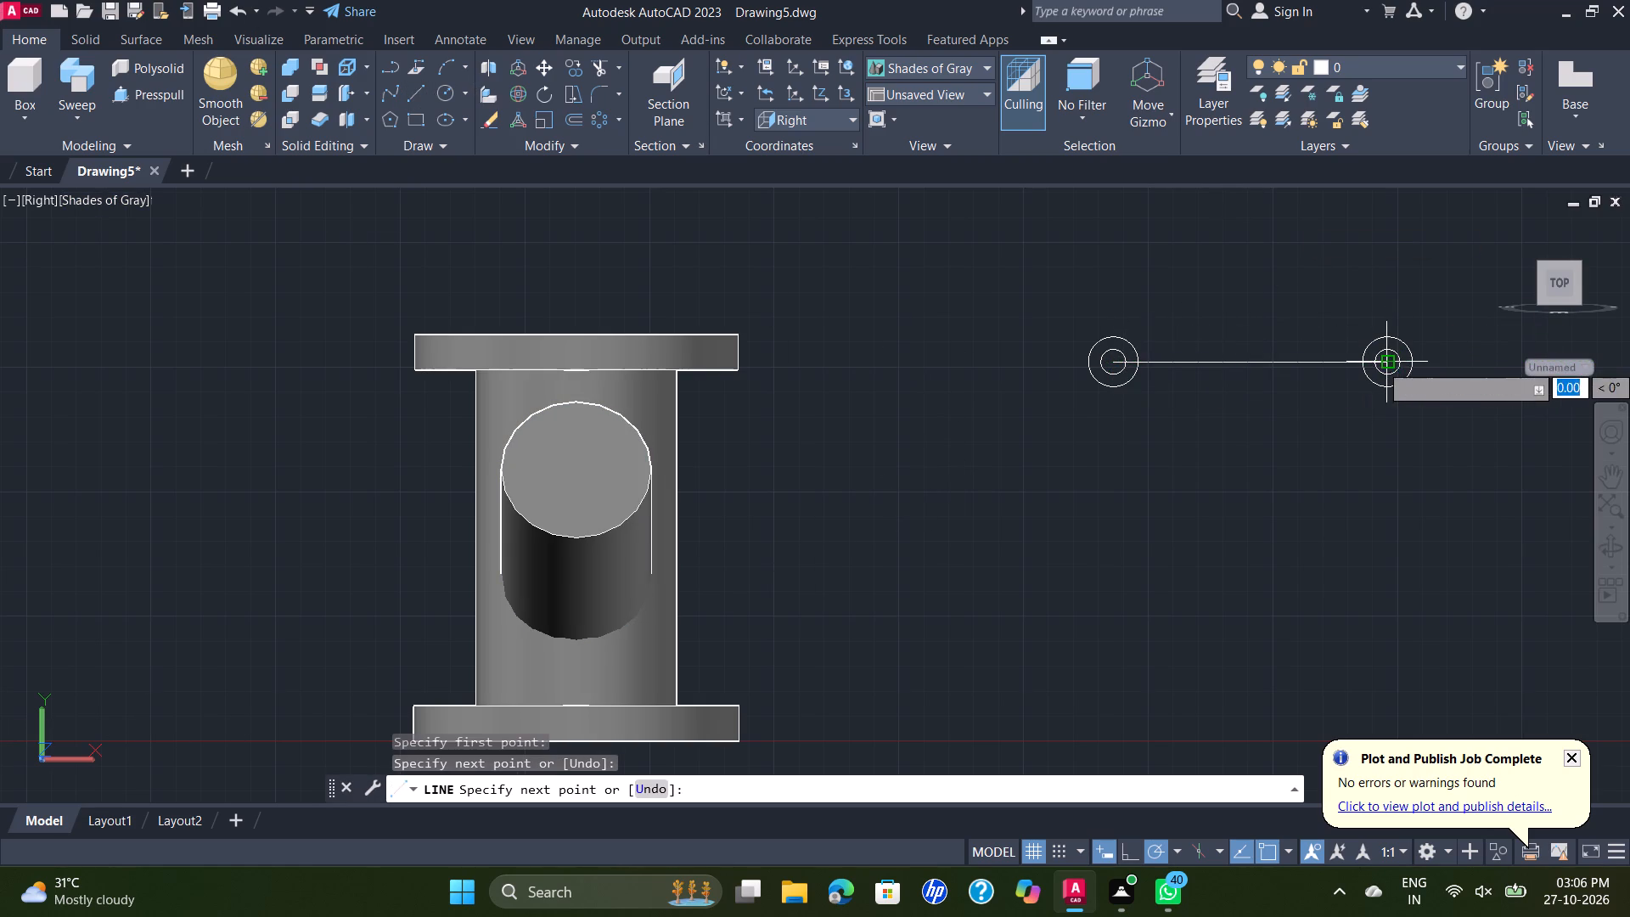
{"action": "key", "text": "Escape"}
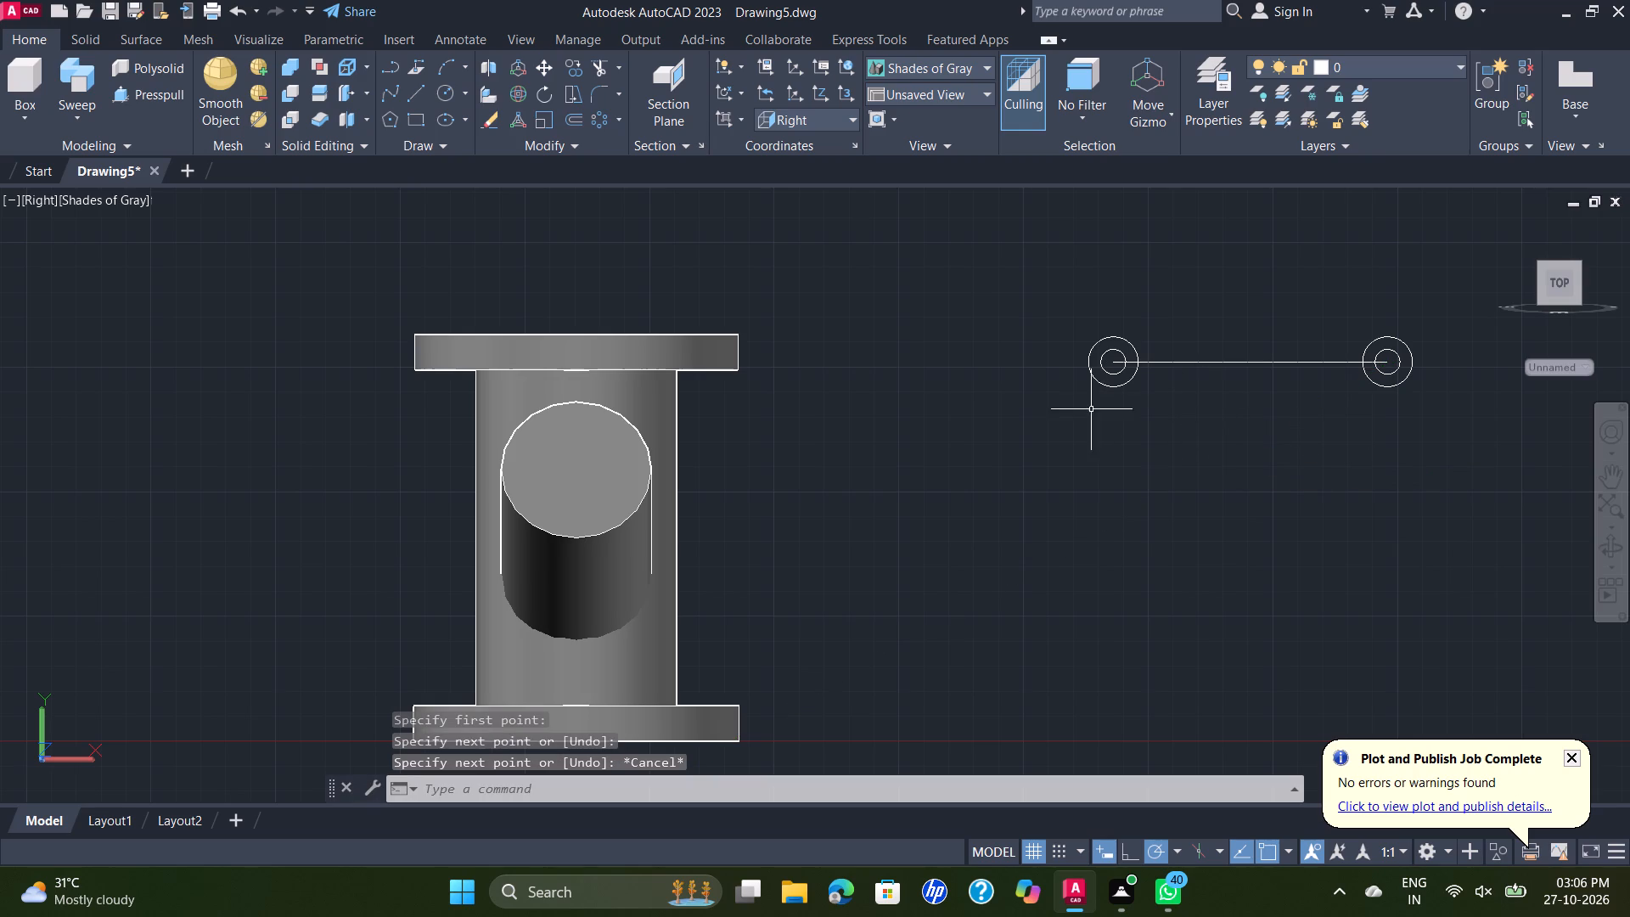
Draw a 110-unit vertical line downward from the midpoint of the line joining the circle pairs.
{"action": "key", "text": "space"}
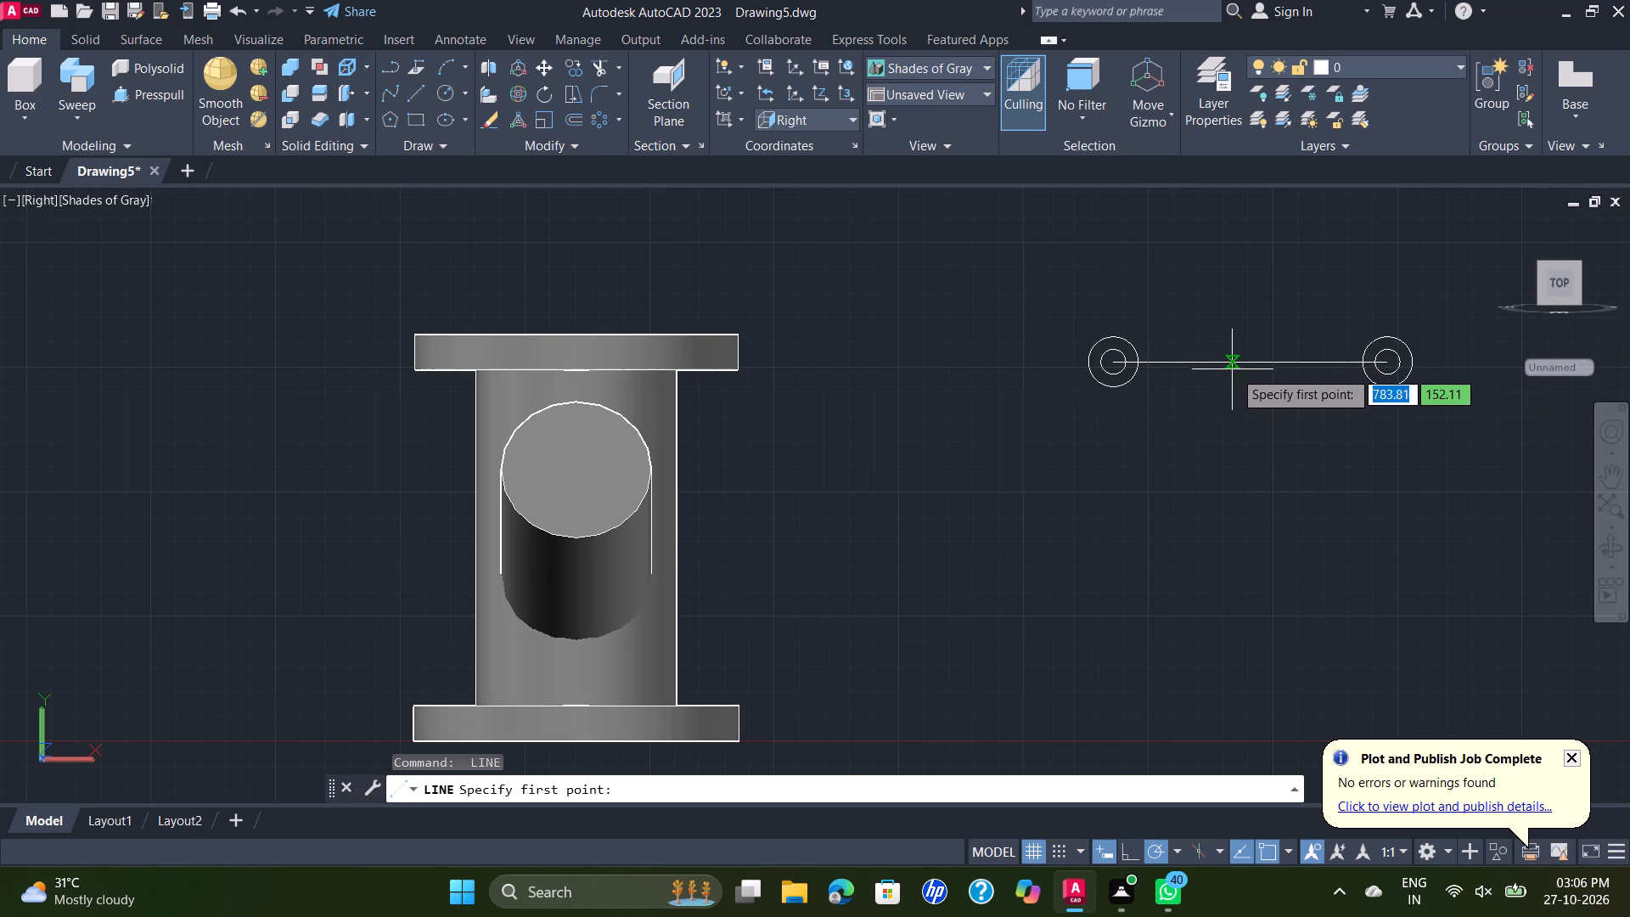
{"action": "left_click", "coordinate": [1250, 364]}
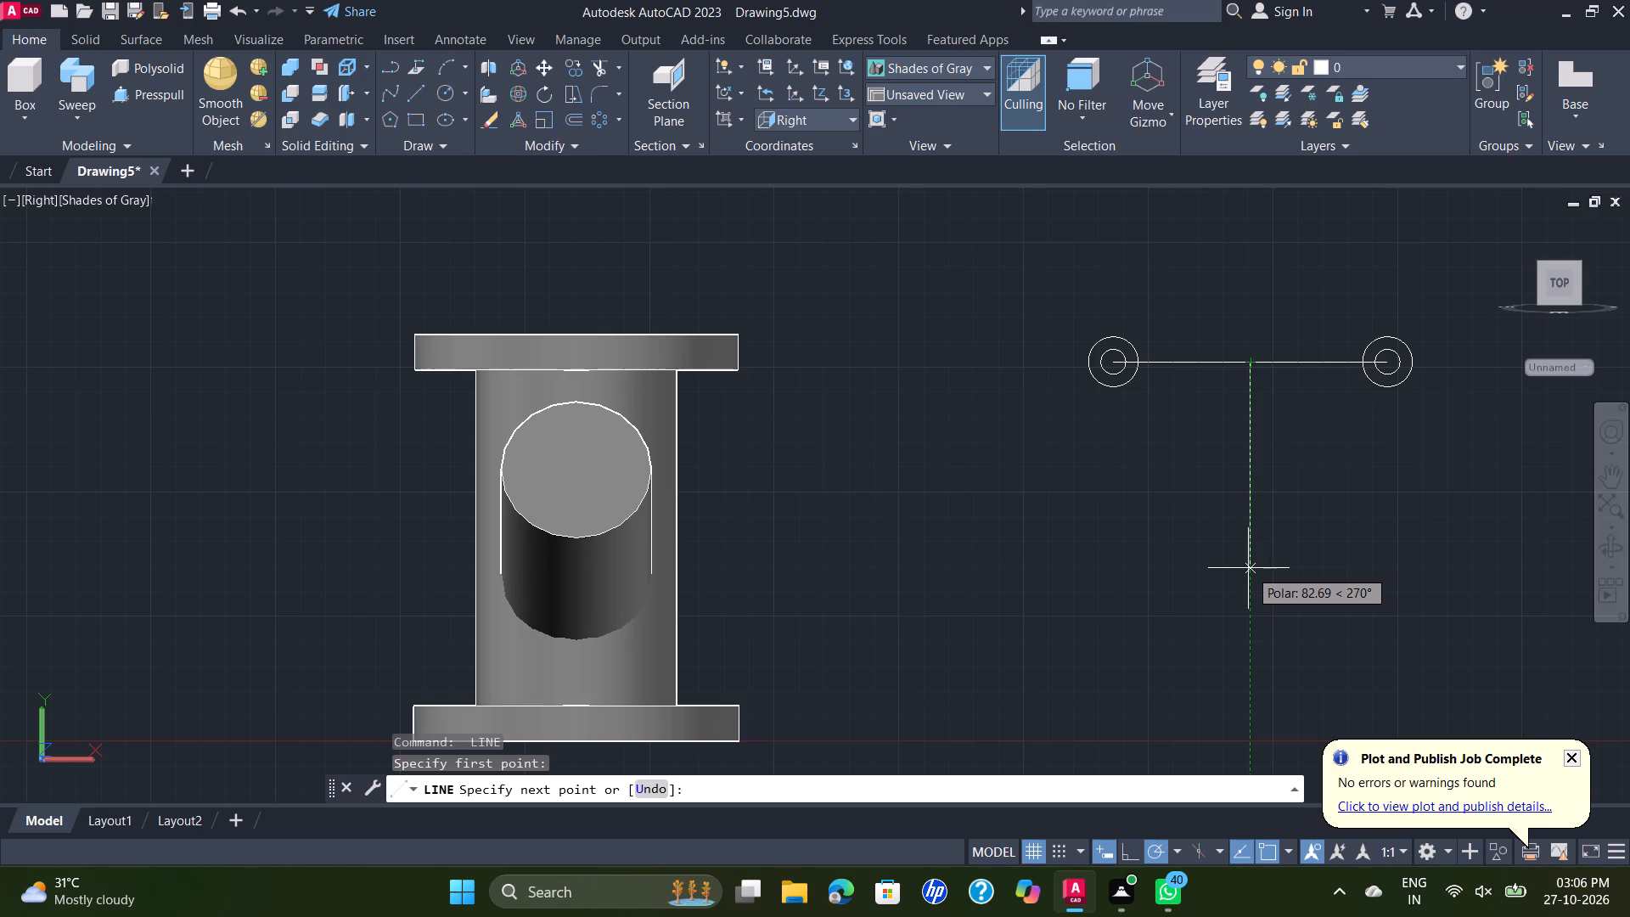
{"action": "type", "text": "110"}
{"action": "key", "text": "Return"}
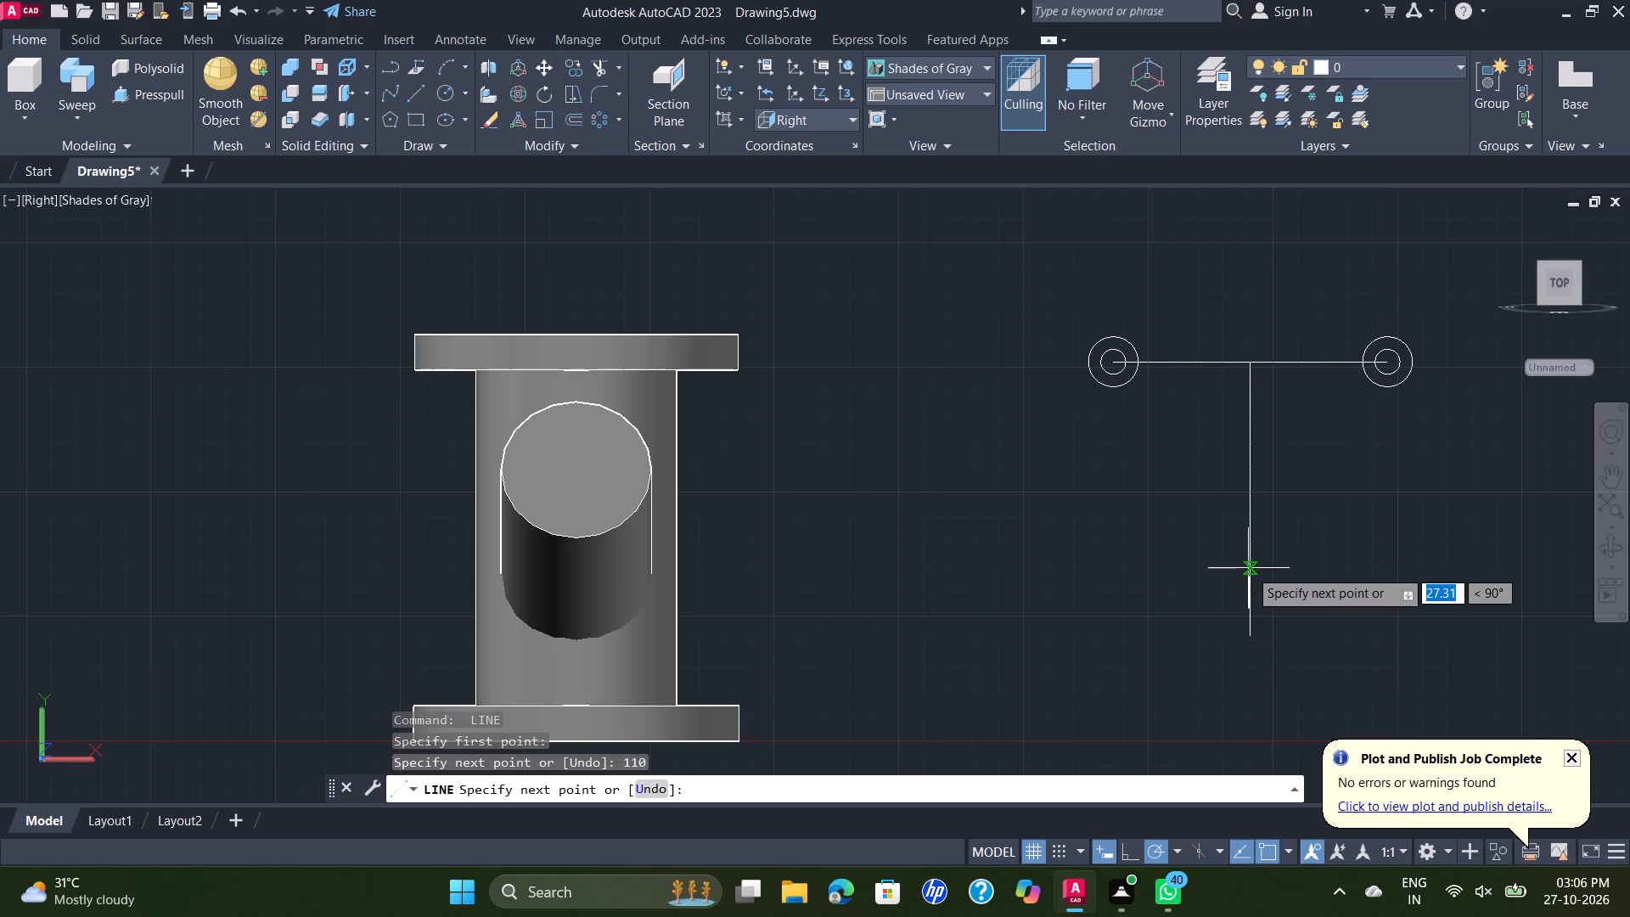
{"action": "key", "text": "Escape"}
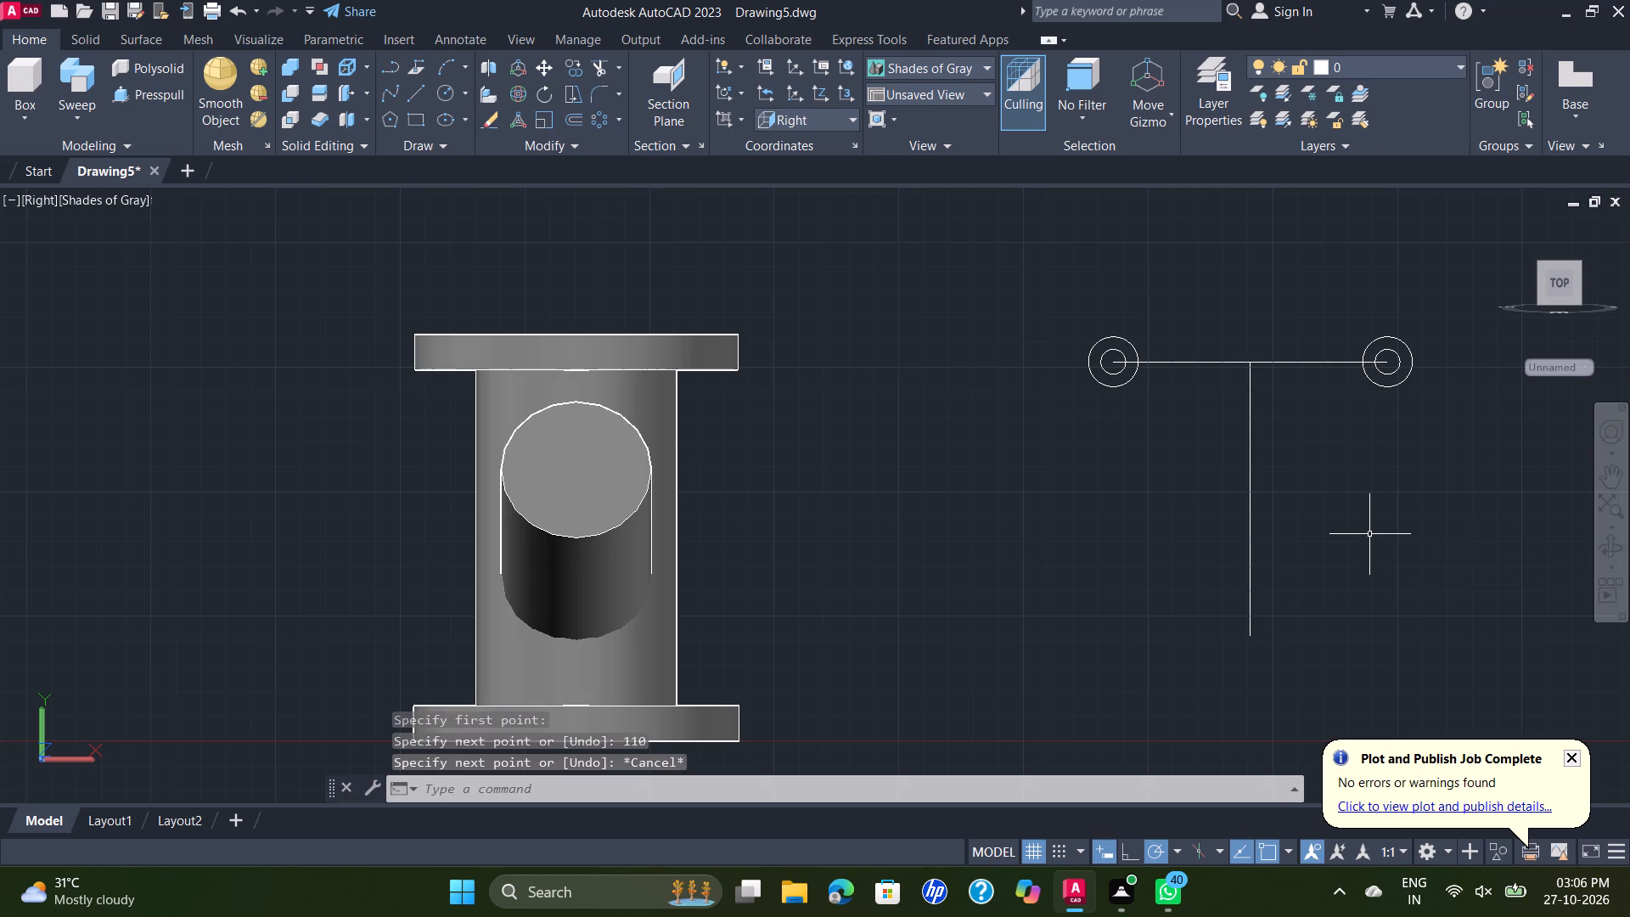
Copy the concentric circle pair farther from the flanged part, from its centre to the lower end of the 110-unit vertical line.
{"action": "scroll", "coordinate": [1370, 535], "scroll_direction": "down", "scroll_amount": 1}
{"action": "middle_click_drag", "start_coordinate": [1370, 535], "coordinate": [1233, 522]}
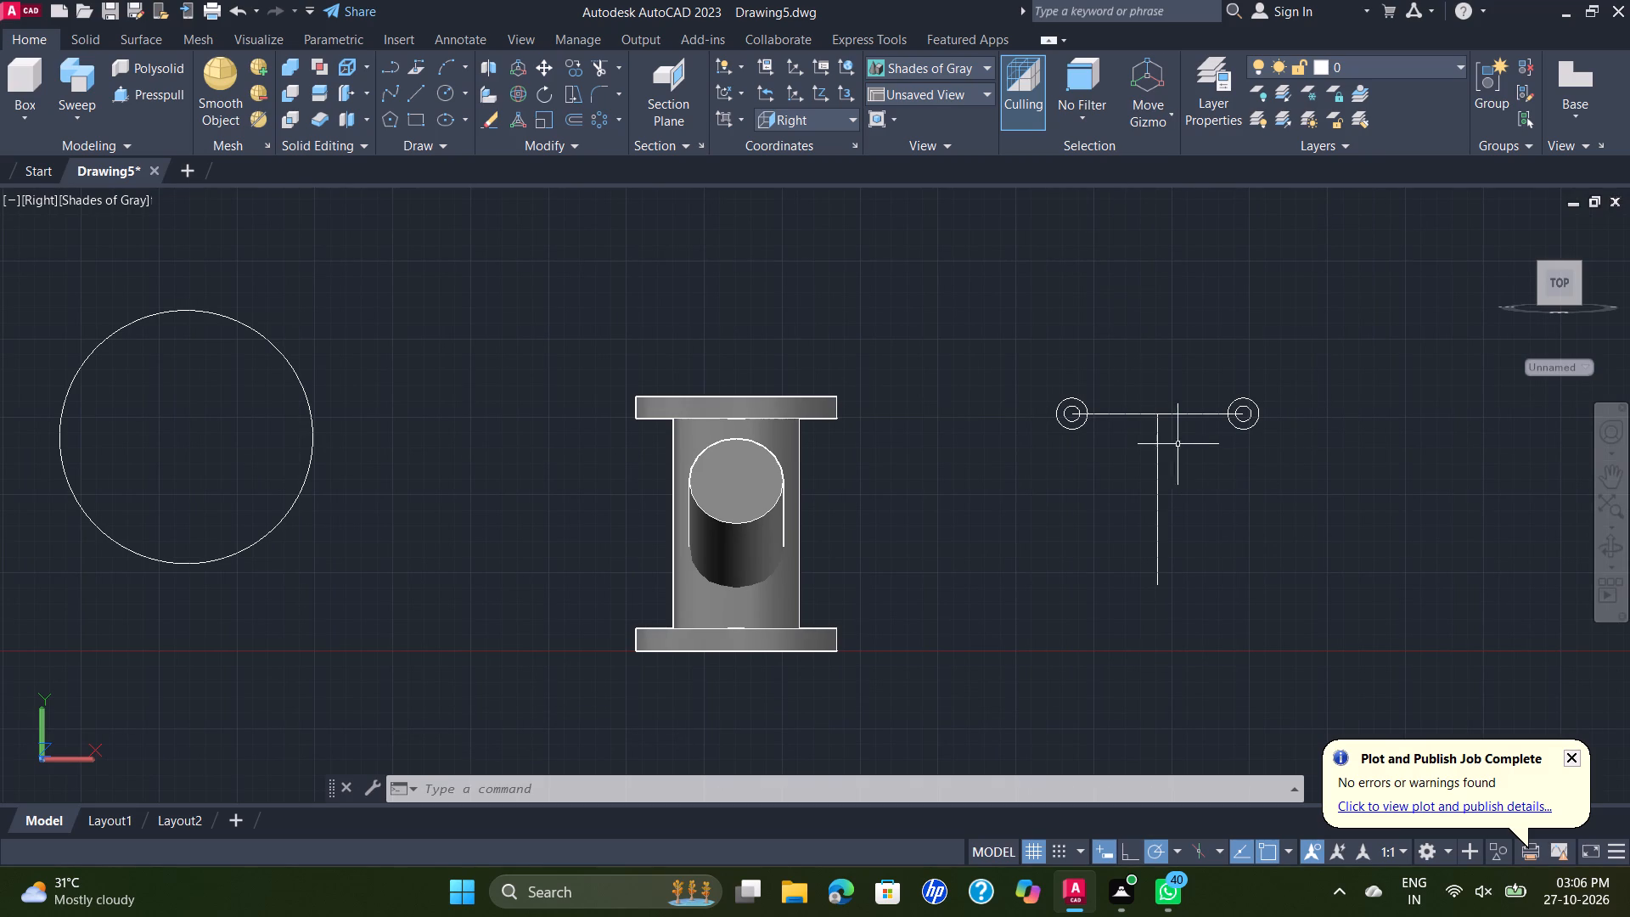
{"action": "left_click", "coordinate": [1285, 423]}
{"action": "left_click", "coordinate": [1248, 402]}
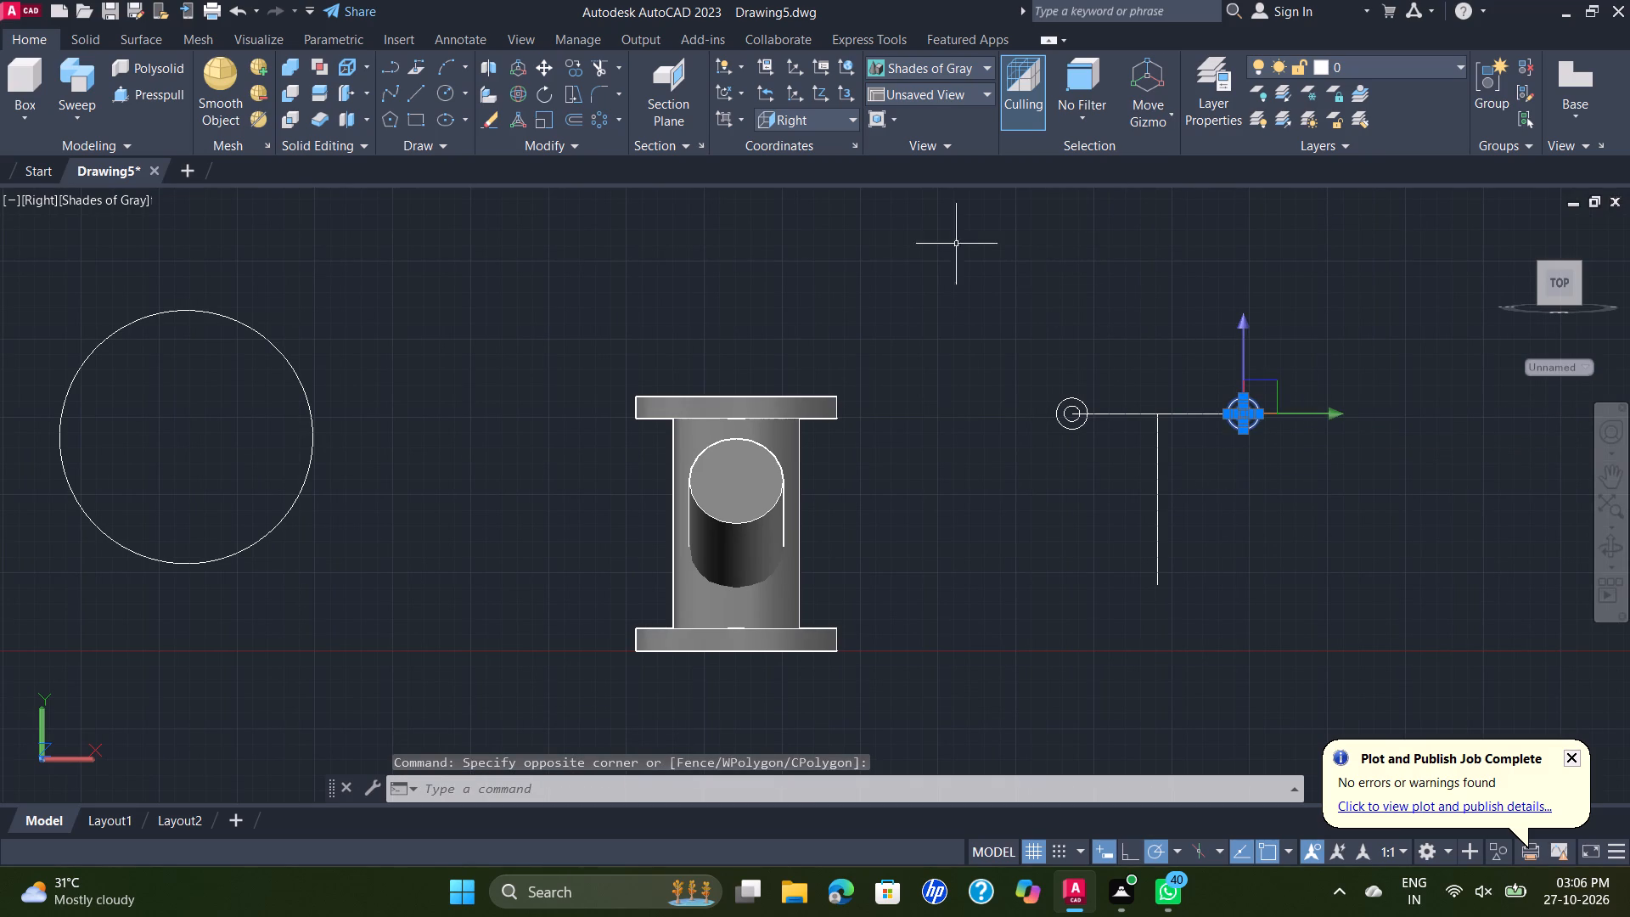
{"action": "type", "text": "CO"}
{"action": "key", "text": "Return"}
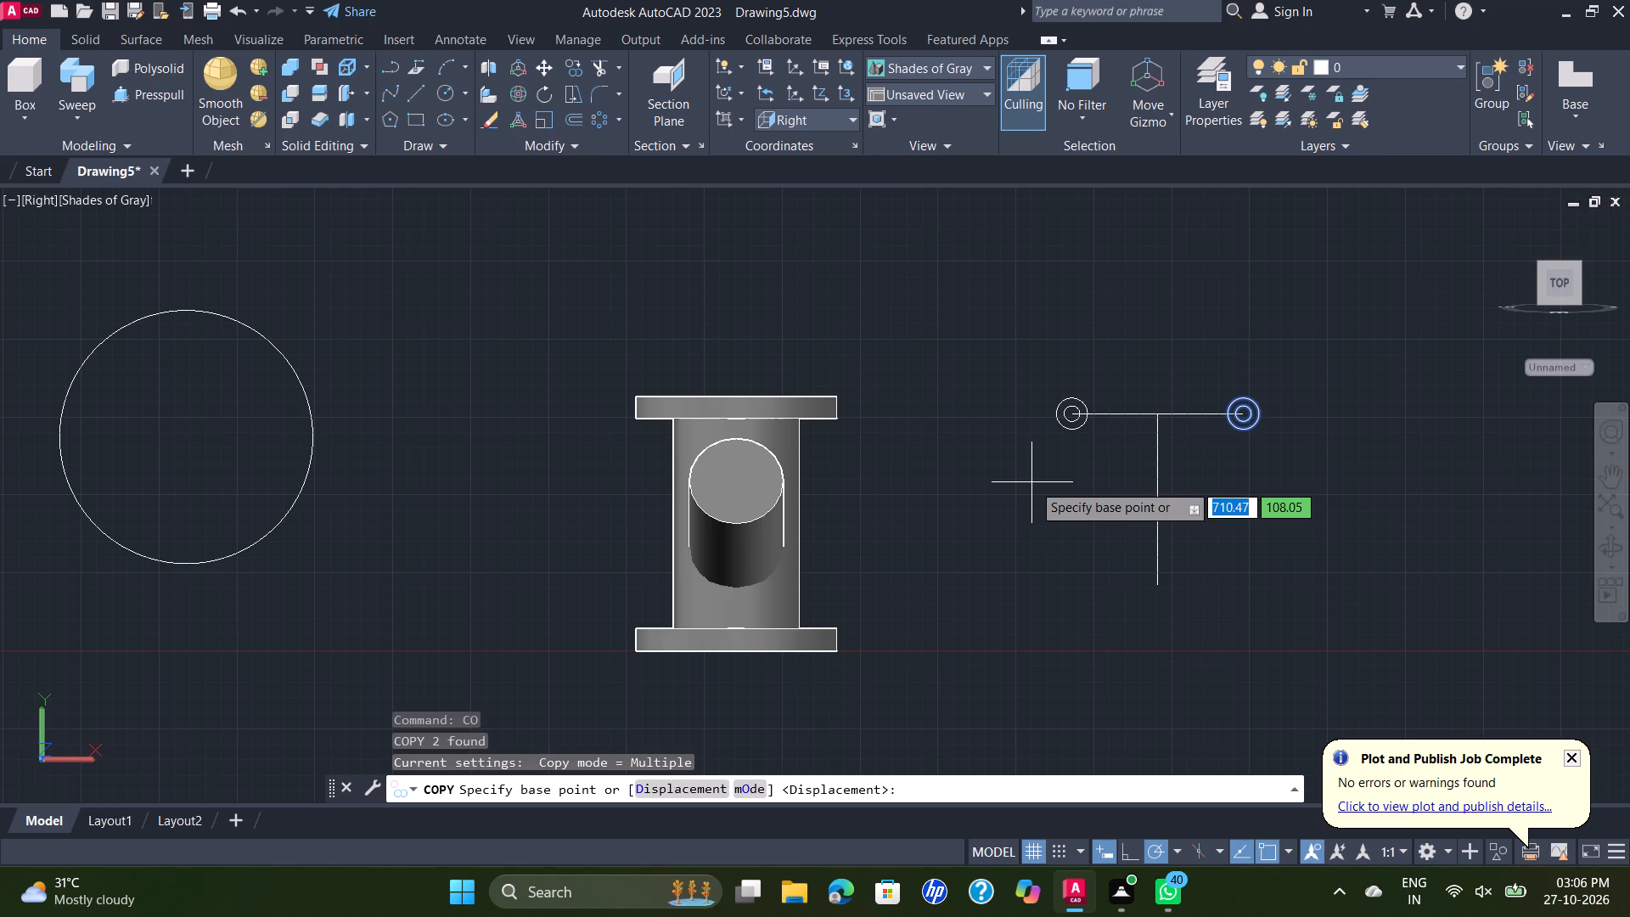
{"action": "scroll", "coordinate": [1215, 447], "scroll_direction": "up", "scroll_amount": 2}
{"action": "left_click", "coordinate": [1279, 375]}
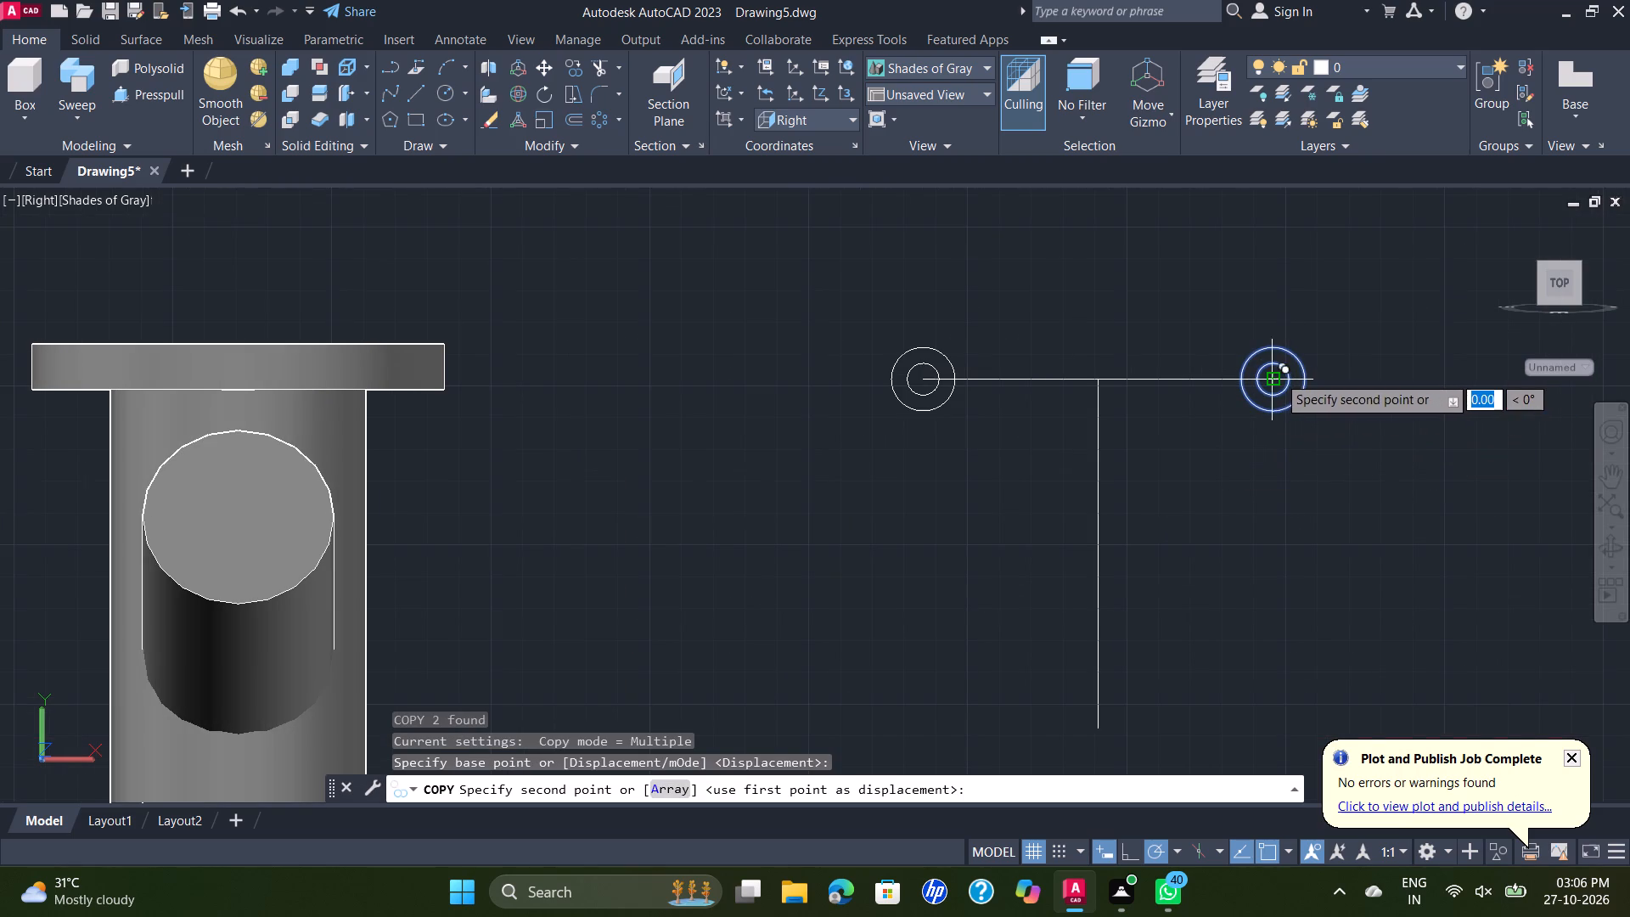
{"action": "left_click", "coordinate": [1101, 732]}
{"action": "scroll", "coordinate": [1228, 610], "scroll_direction": "down", "scroll_amount": 2}
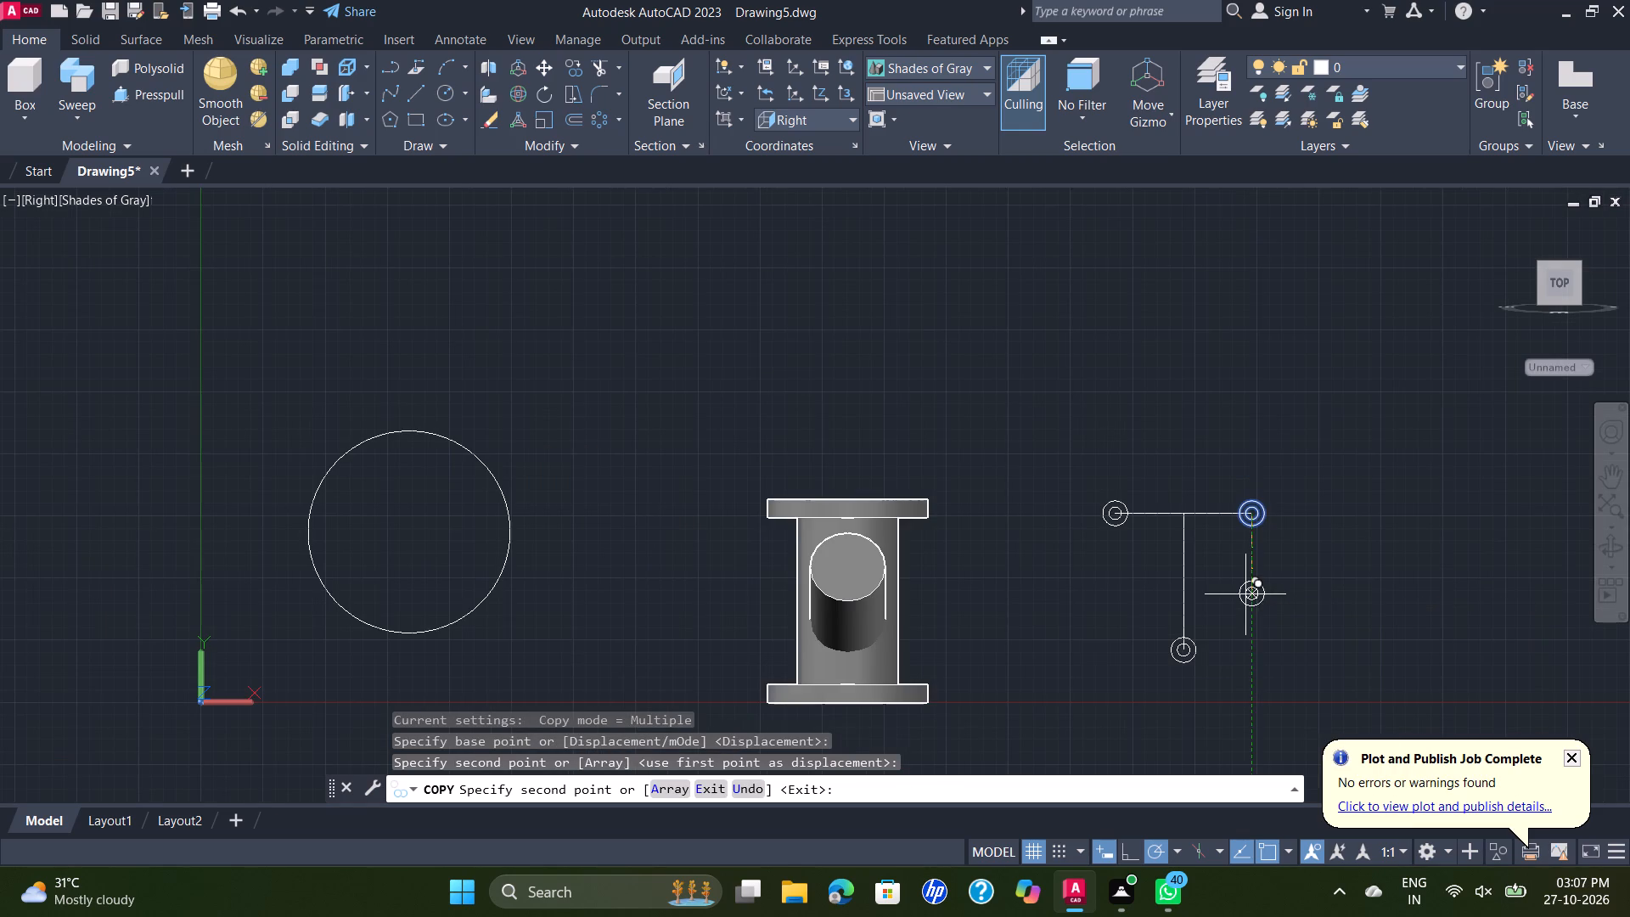
{"action": "key", "text": "Escape"}
Draw two slanted lines joining the outer side quadrants of the upper large circles to the matching side quadrants of the lower large circle.
{"action": "middle_click_drag", "start_coordinate": [1259, 608], "coordinate": [1228, 534]}
{"action": "scroll", "coordinate": [1226, 534], "scroll_direction": "up", "scroll_amount": 1}
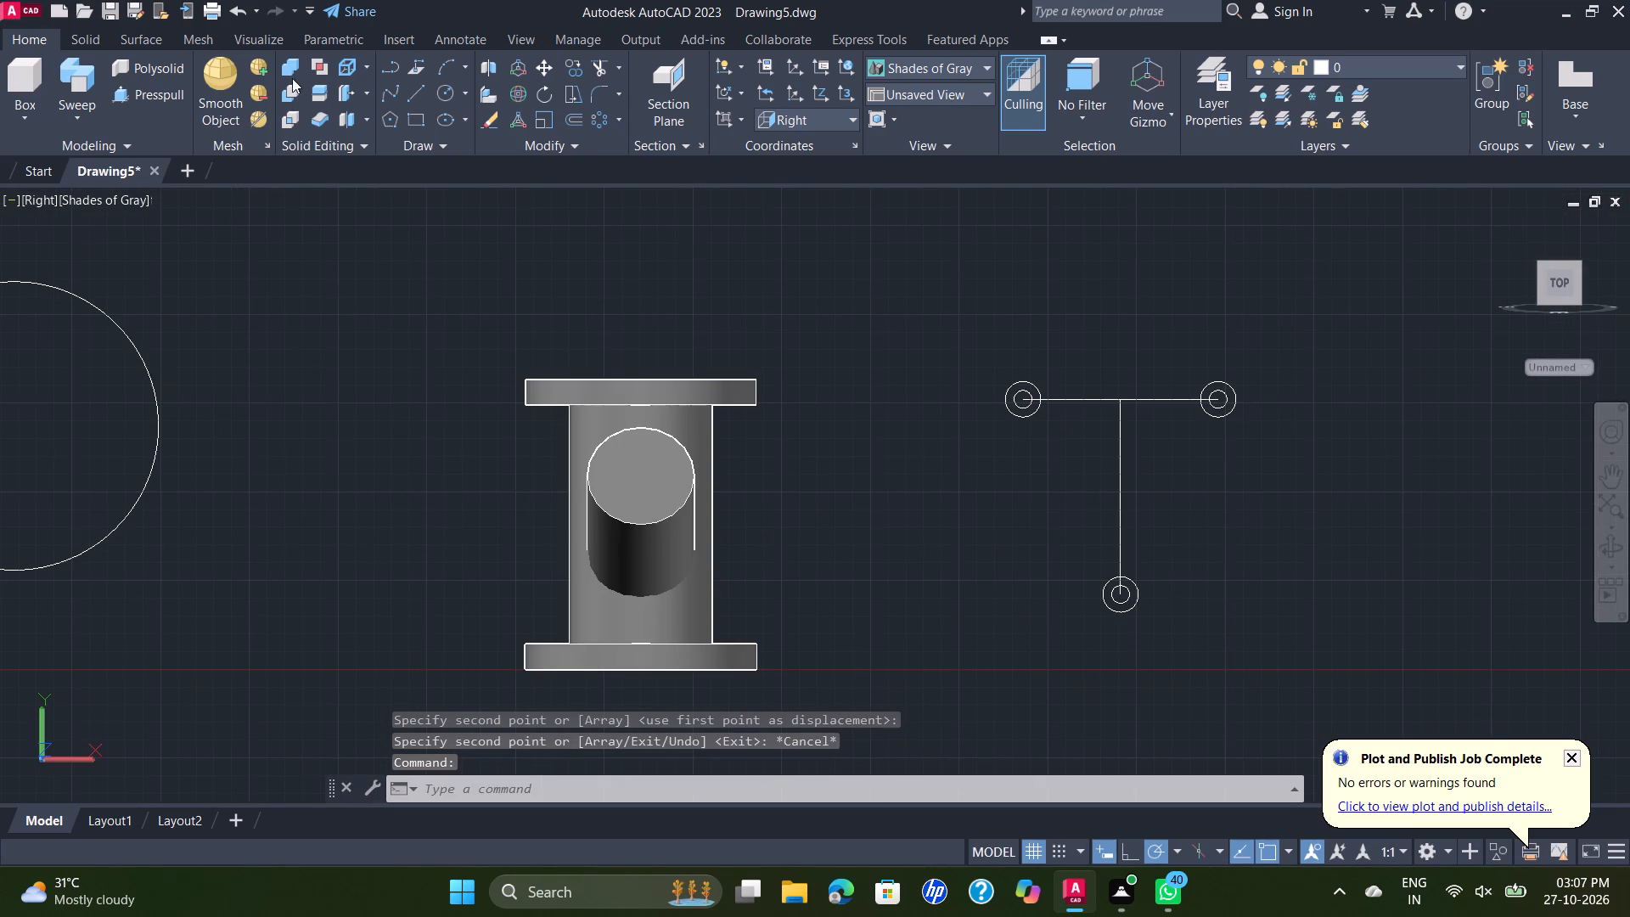
{"action": "left_click", "coordinate": [410, 98]}
{"action": "scroll", "coordinate": [1009, 388], "scroll_direction": "up", "scroll_amount": 1}
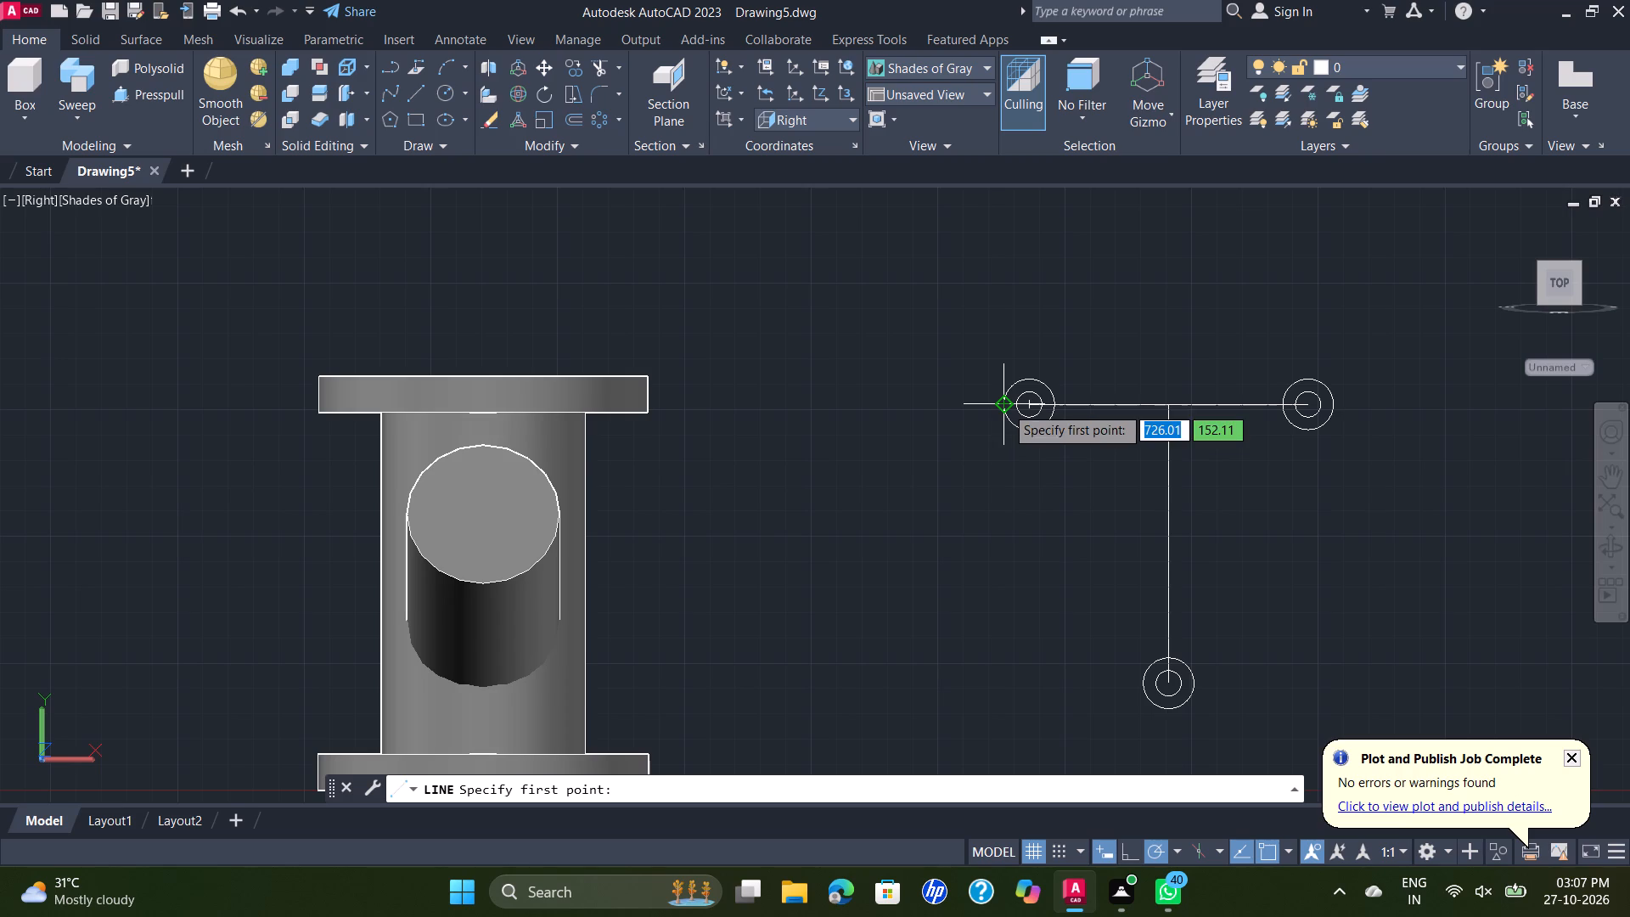
{"action": "left_click", "coordinate": [1005, 406]}
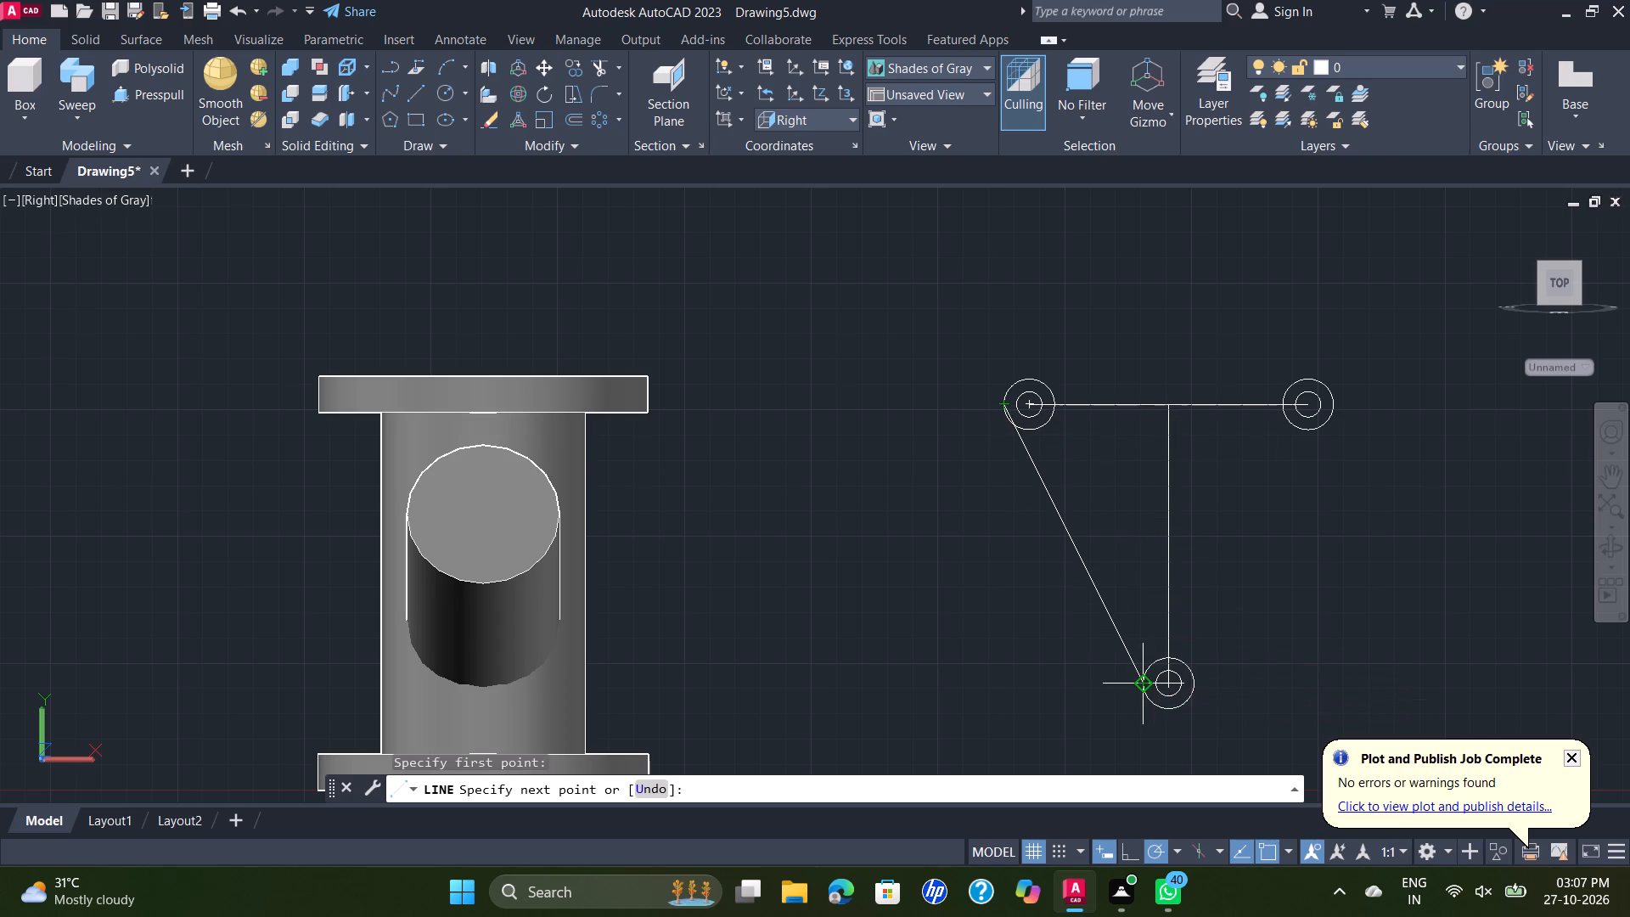
{"action": "left_click", "coordinate": [1138, 684]}
{"action": "key", "text": "Escape"}
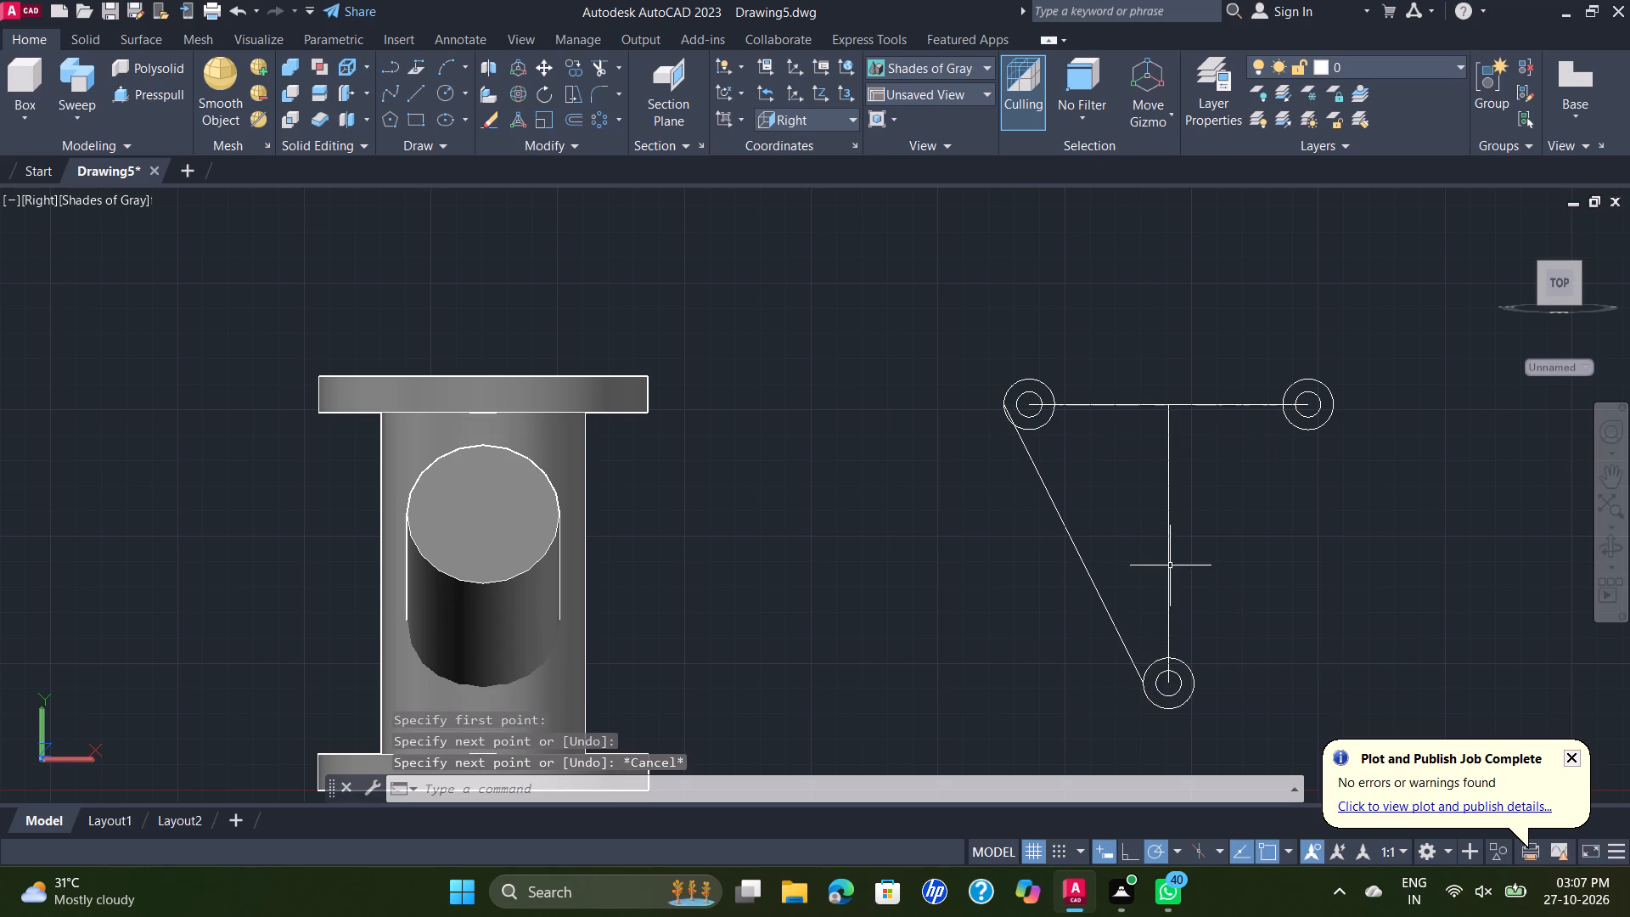
{"action": "key", "text": "space"}
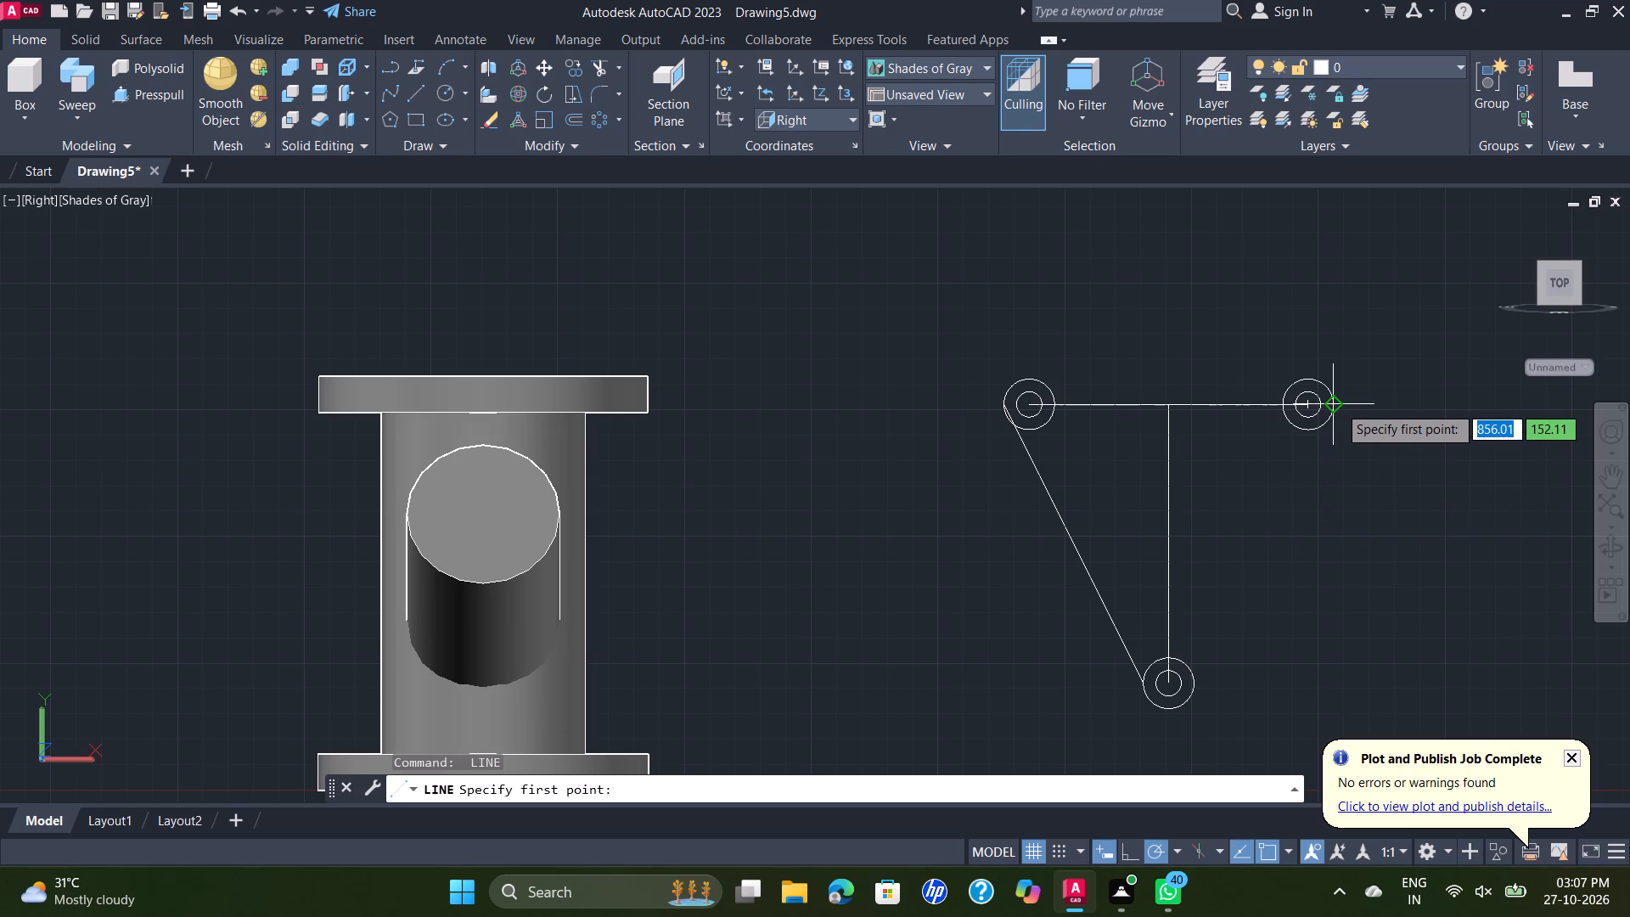
{"action": "left_click", "coordinate": [1333, 403]}
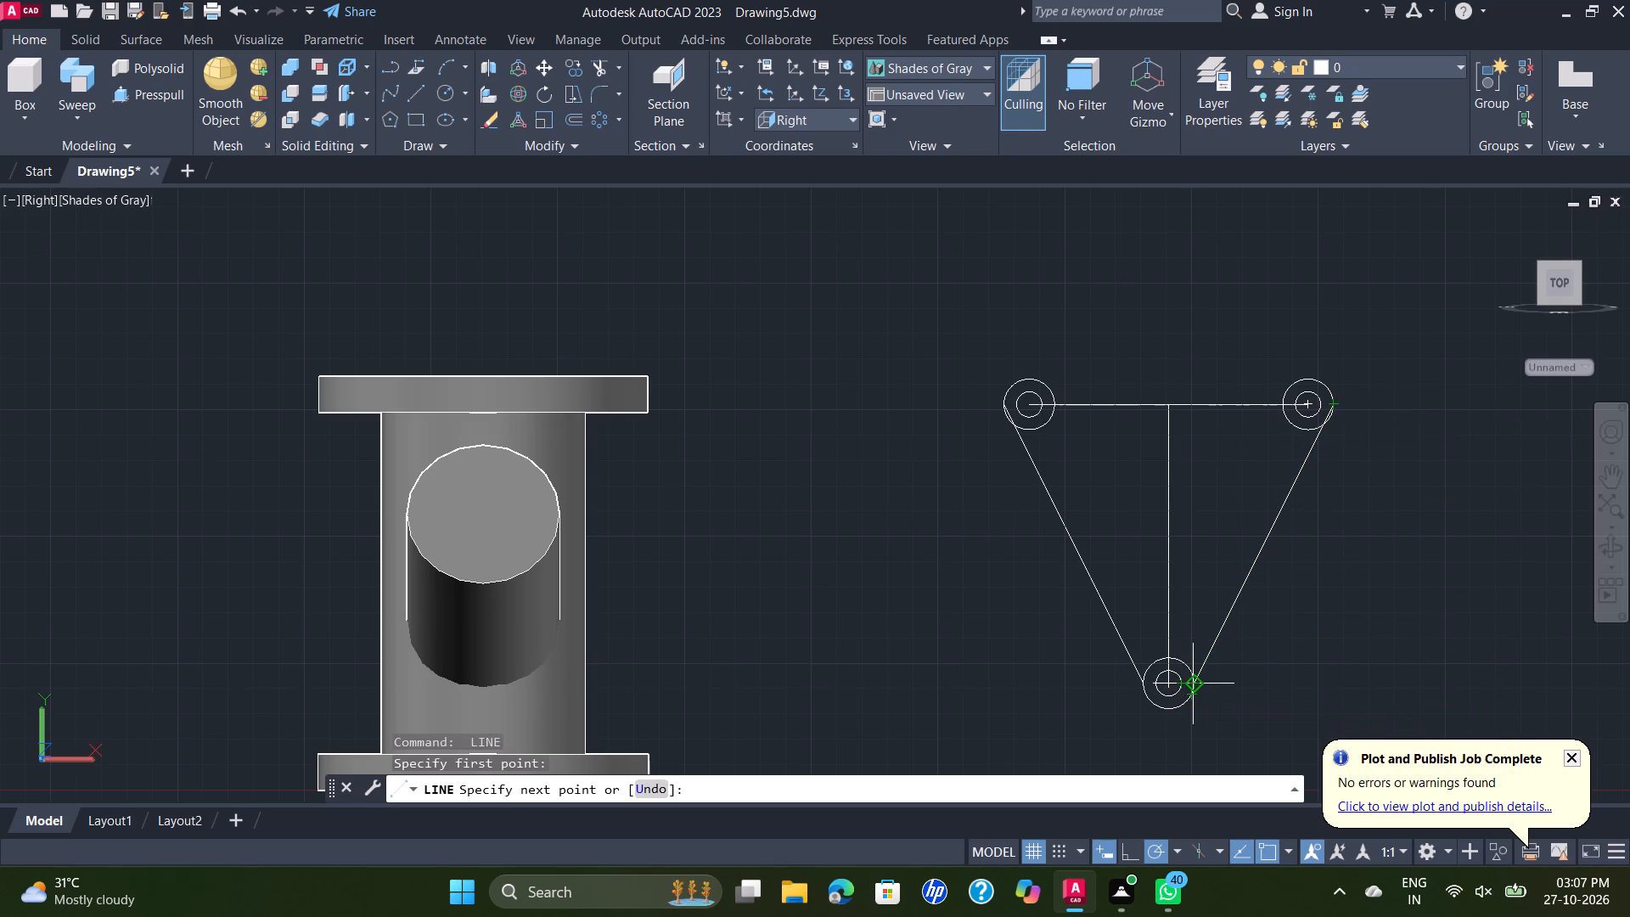
{"action": "left_click", "coordinate": [1195, 687]}
{"action": "key", "text": "Escape"}
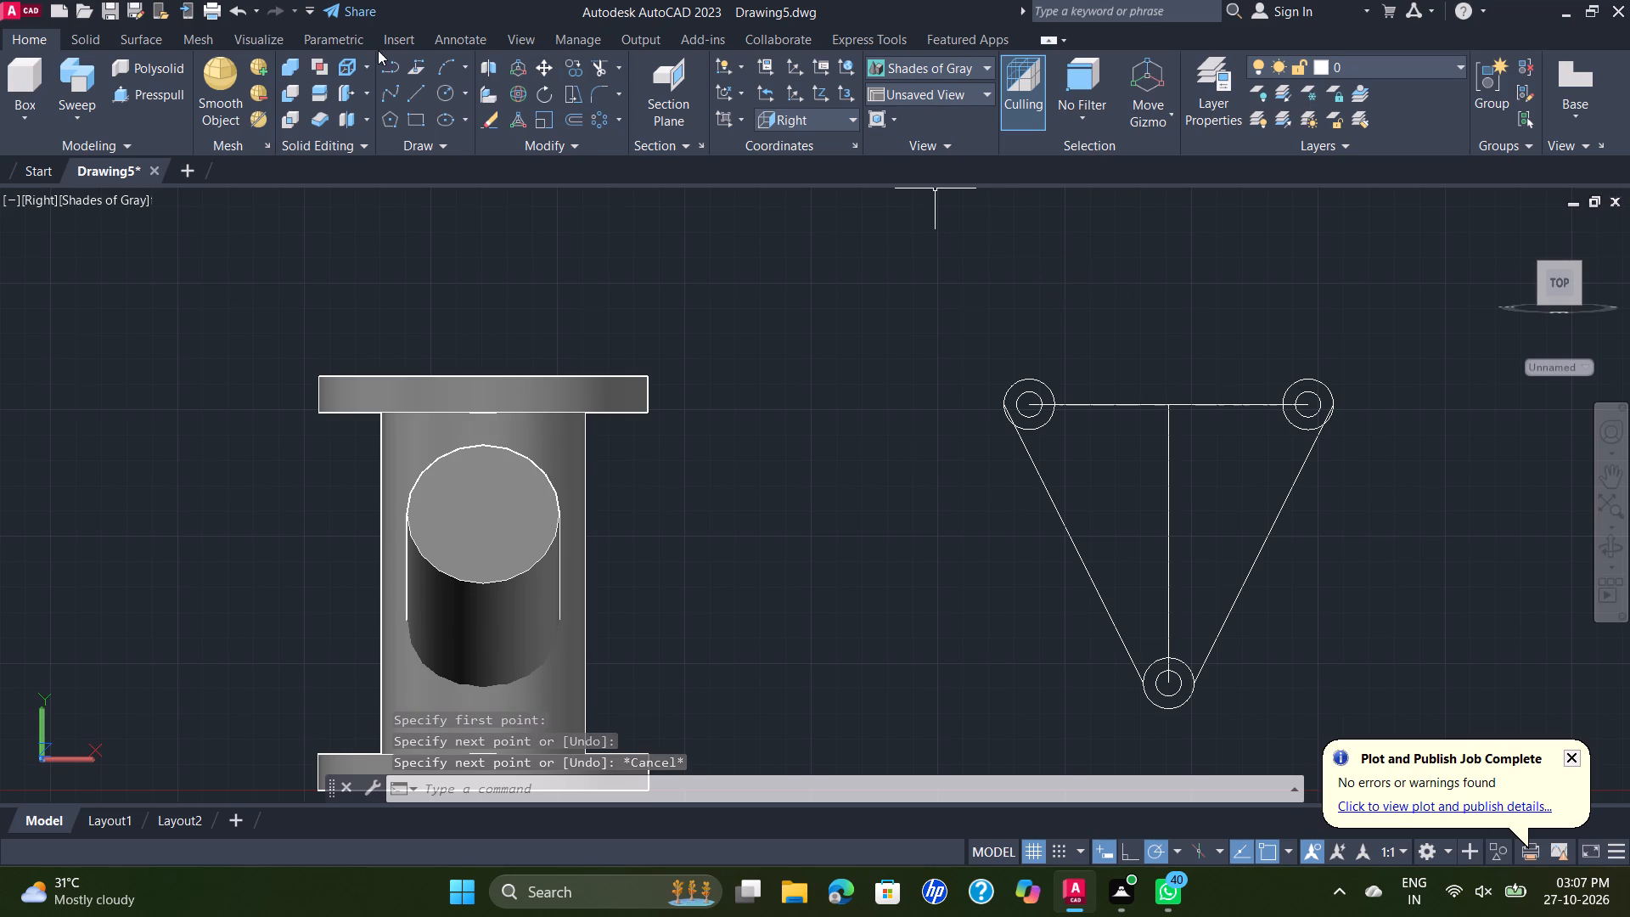
Trim away the horizontal and vertical construction lines between the three circle pairs, including the leftover pieces inside the circles.
{"action": "left_click", "coordinate": [594, 70]}
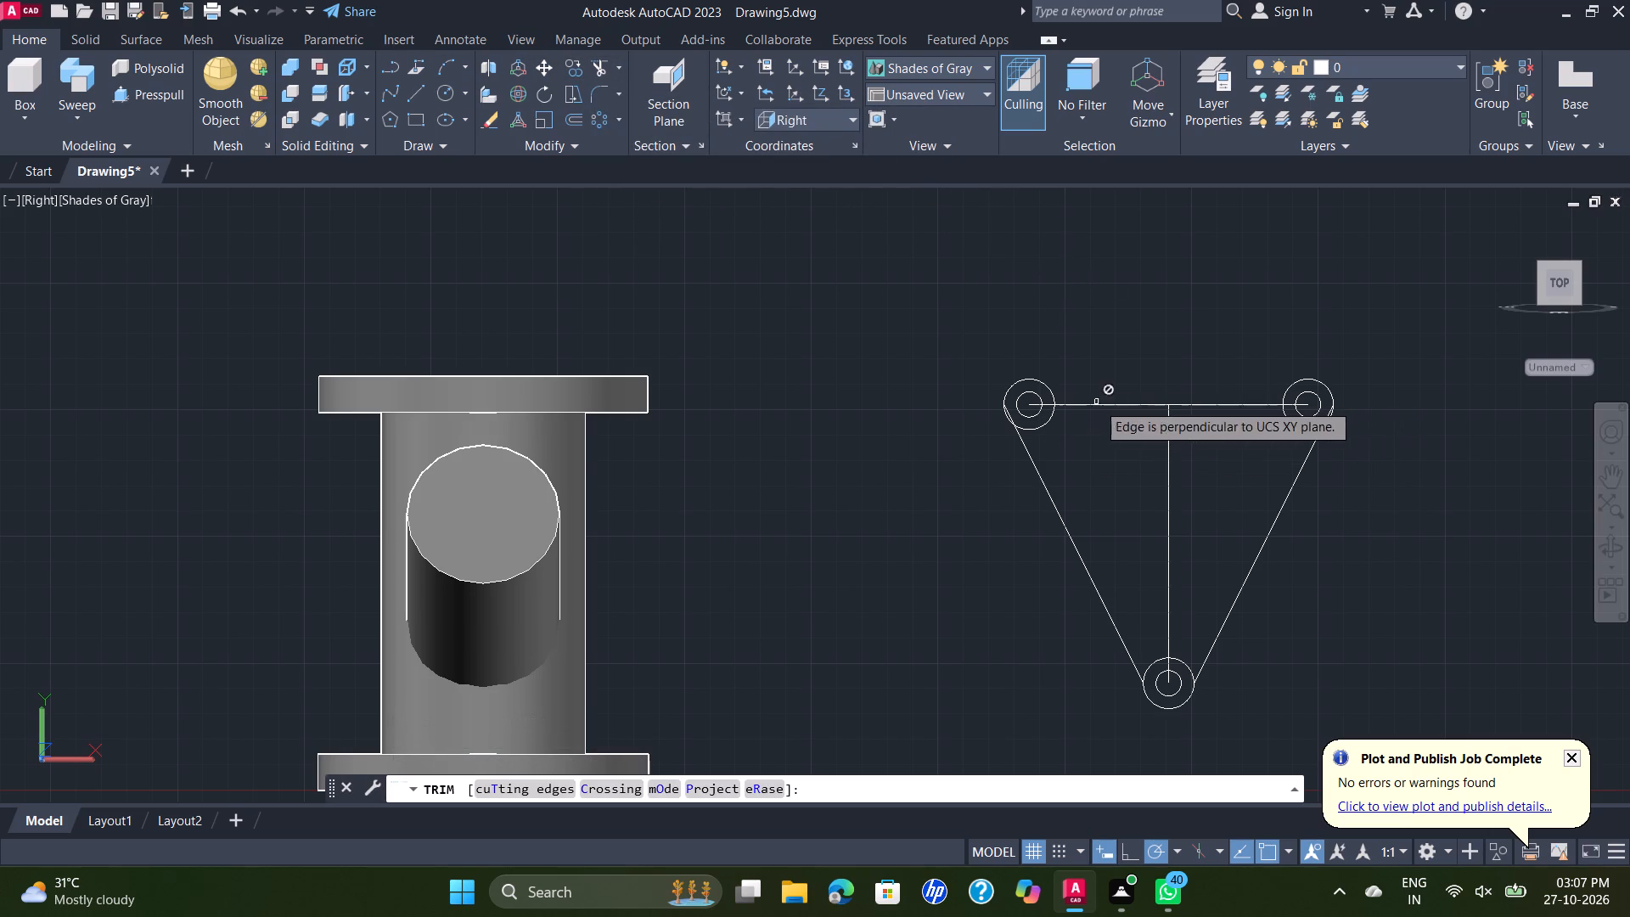
{"action": "left_click", "coordinate": [1196, 510]}
{"action": "left_click", "coordinate": [1156, 486]}
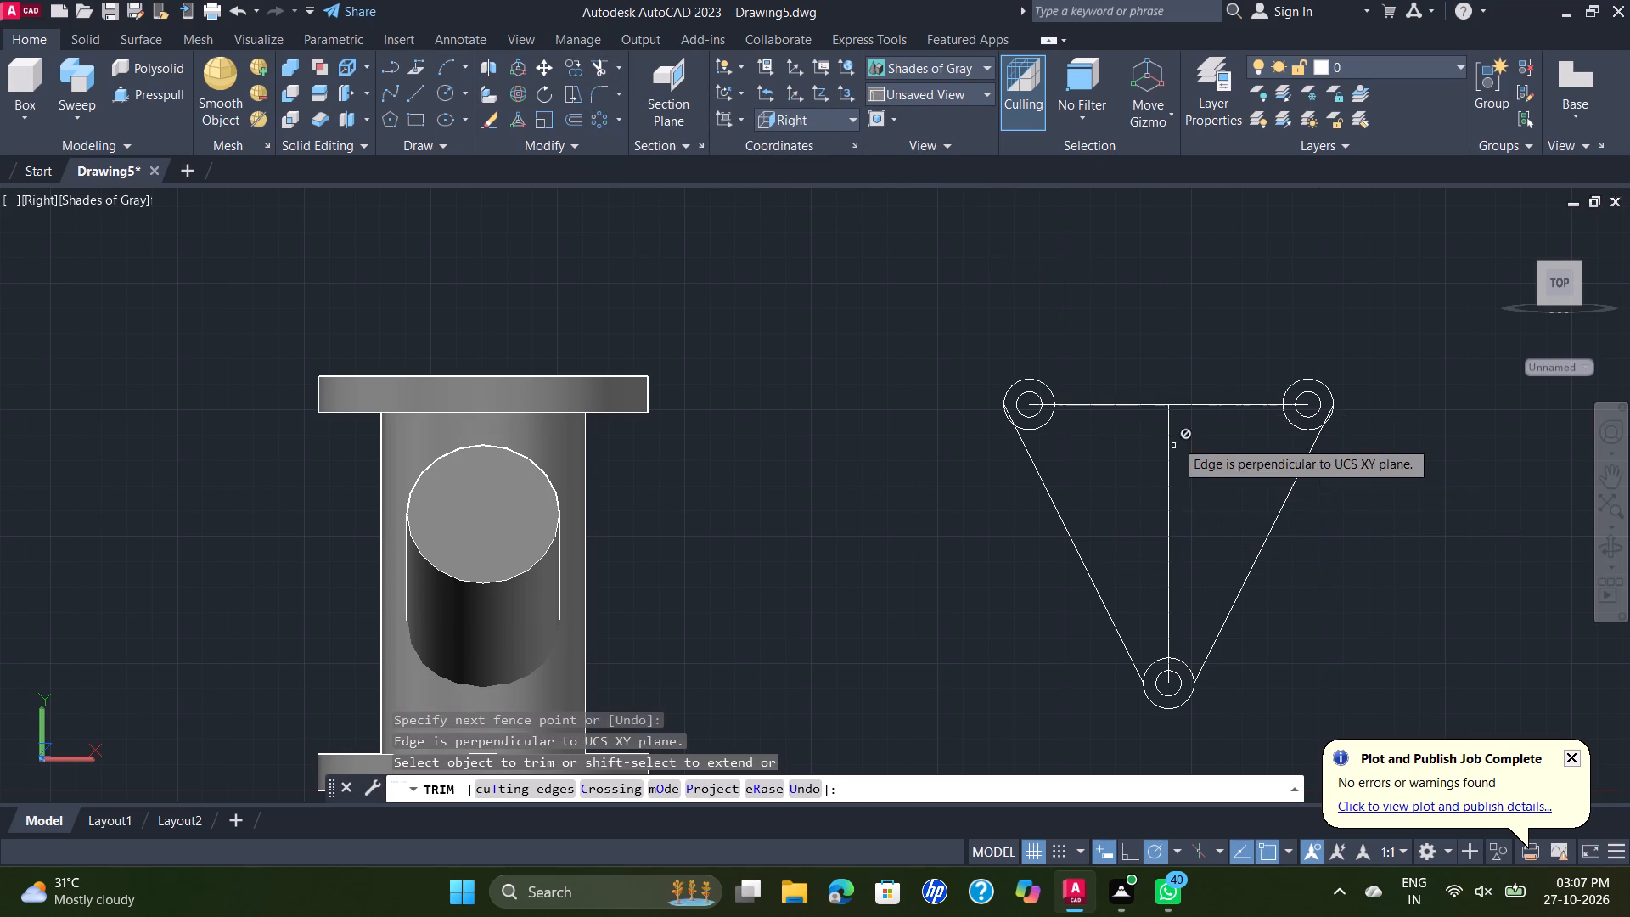
{"action": "scroll", "coordinate": [1168, 453], "scroll_direction": "up", "scroll_amount": 5}
{"action": "left_click", "coordinate": [1169, 450]}
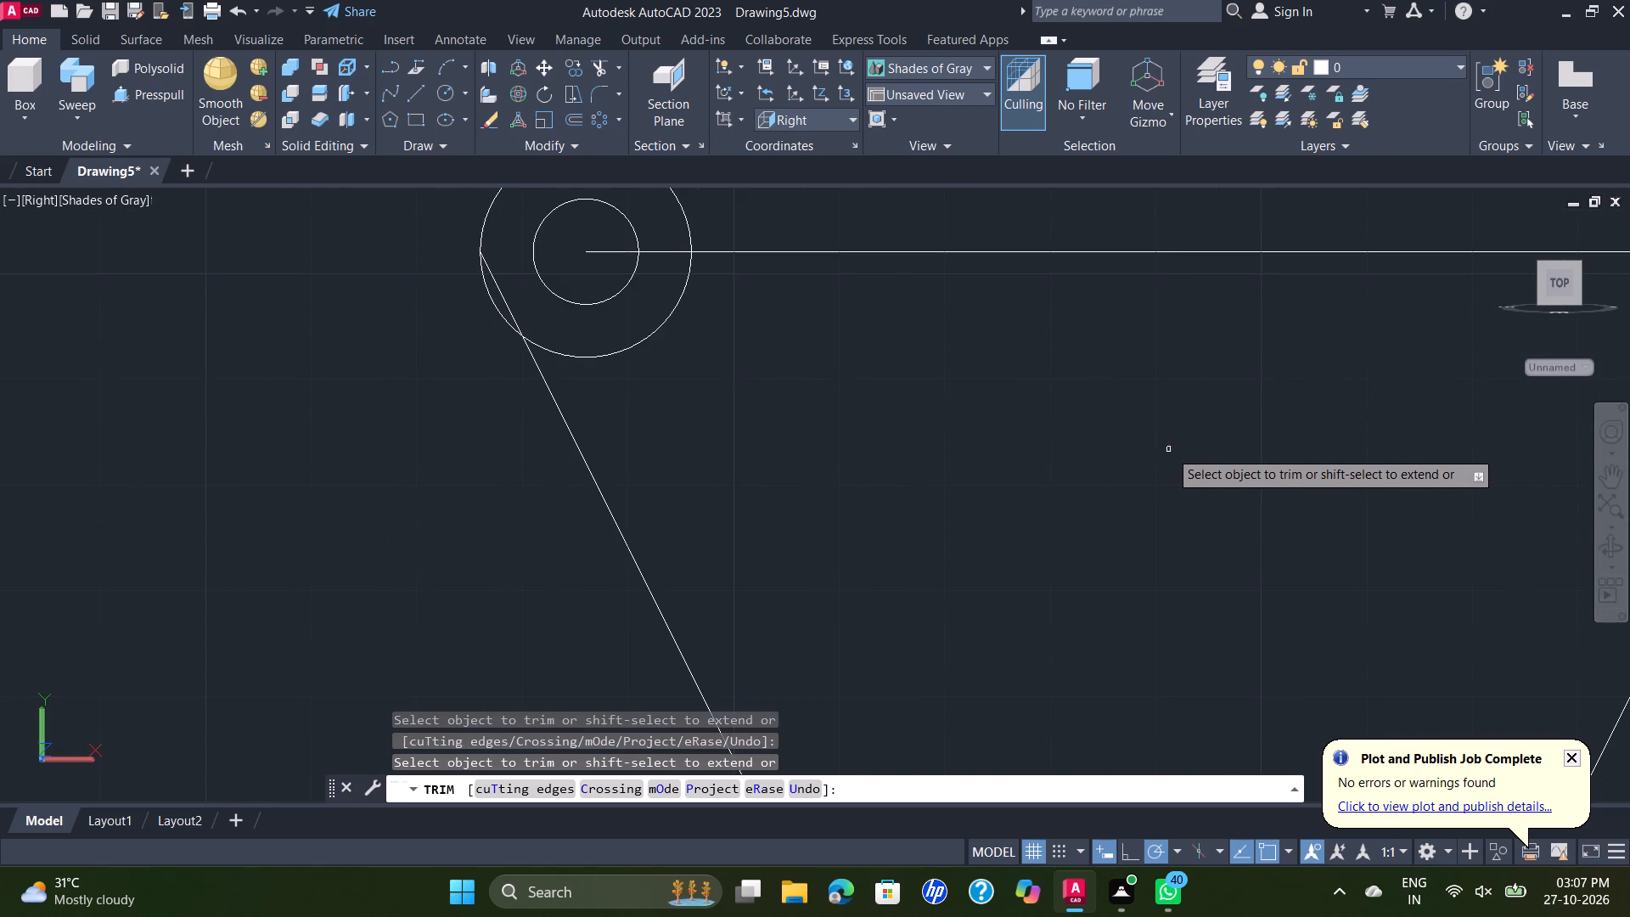
{"action": "left_click", "coordinate": [1039, 250]}
{"action": "scroll", "coordinate": [1039, 250], "scroll_direction": "down", "scroll_amount": 2}
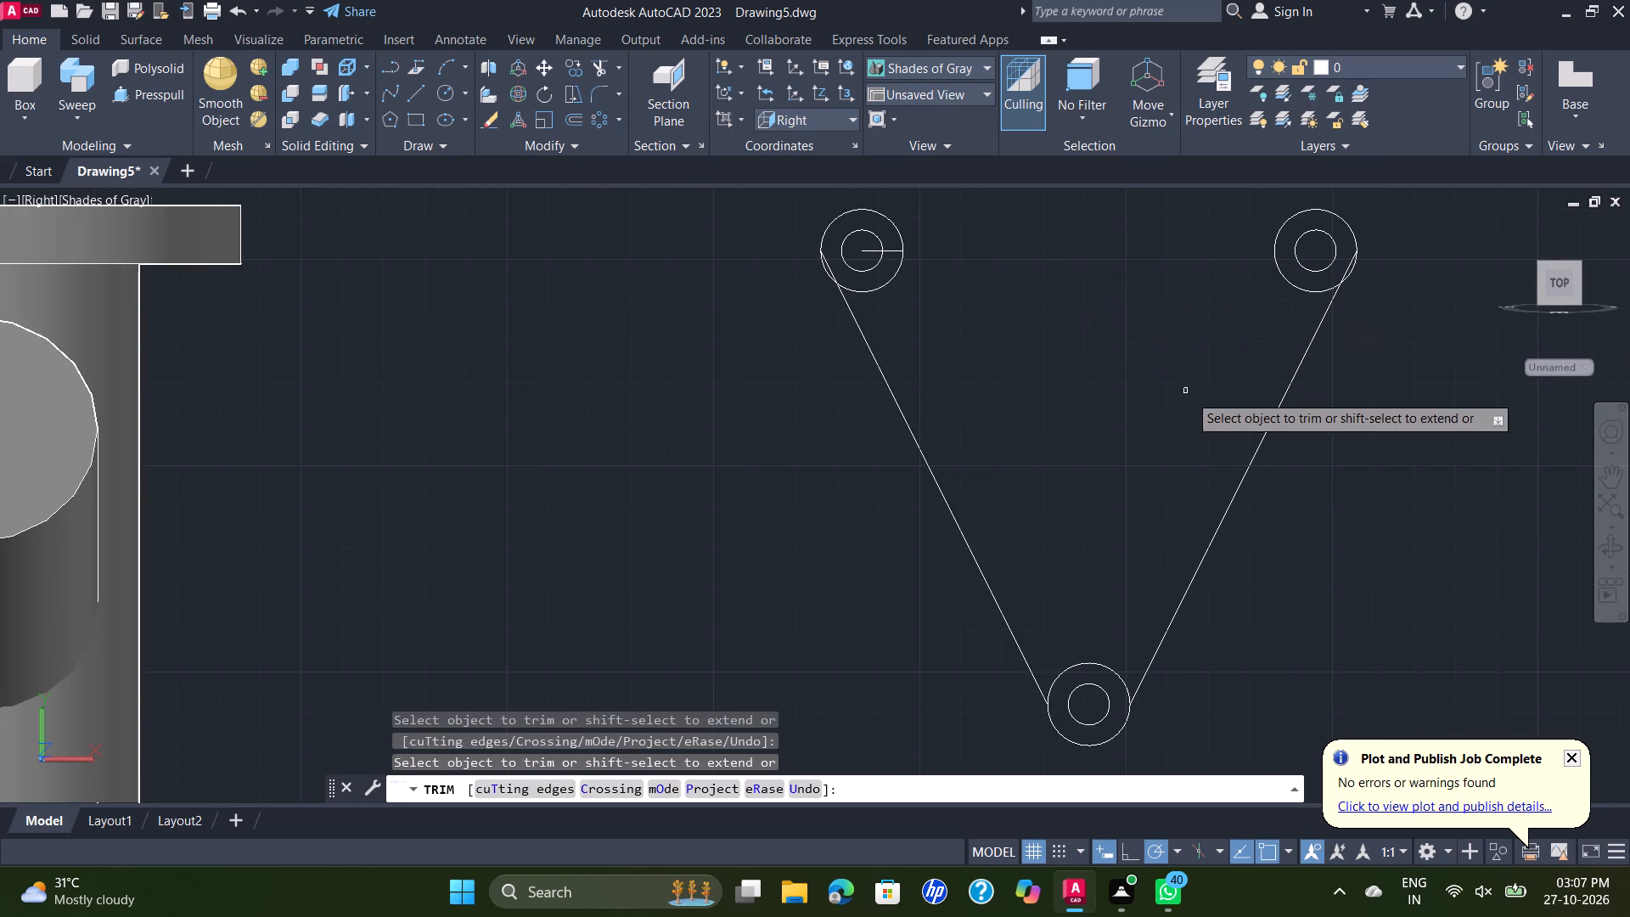
{"action": "scroll", "coordinate": [896, 245], "scroll_direction": "up", "scroll_amount": 1}
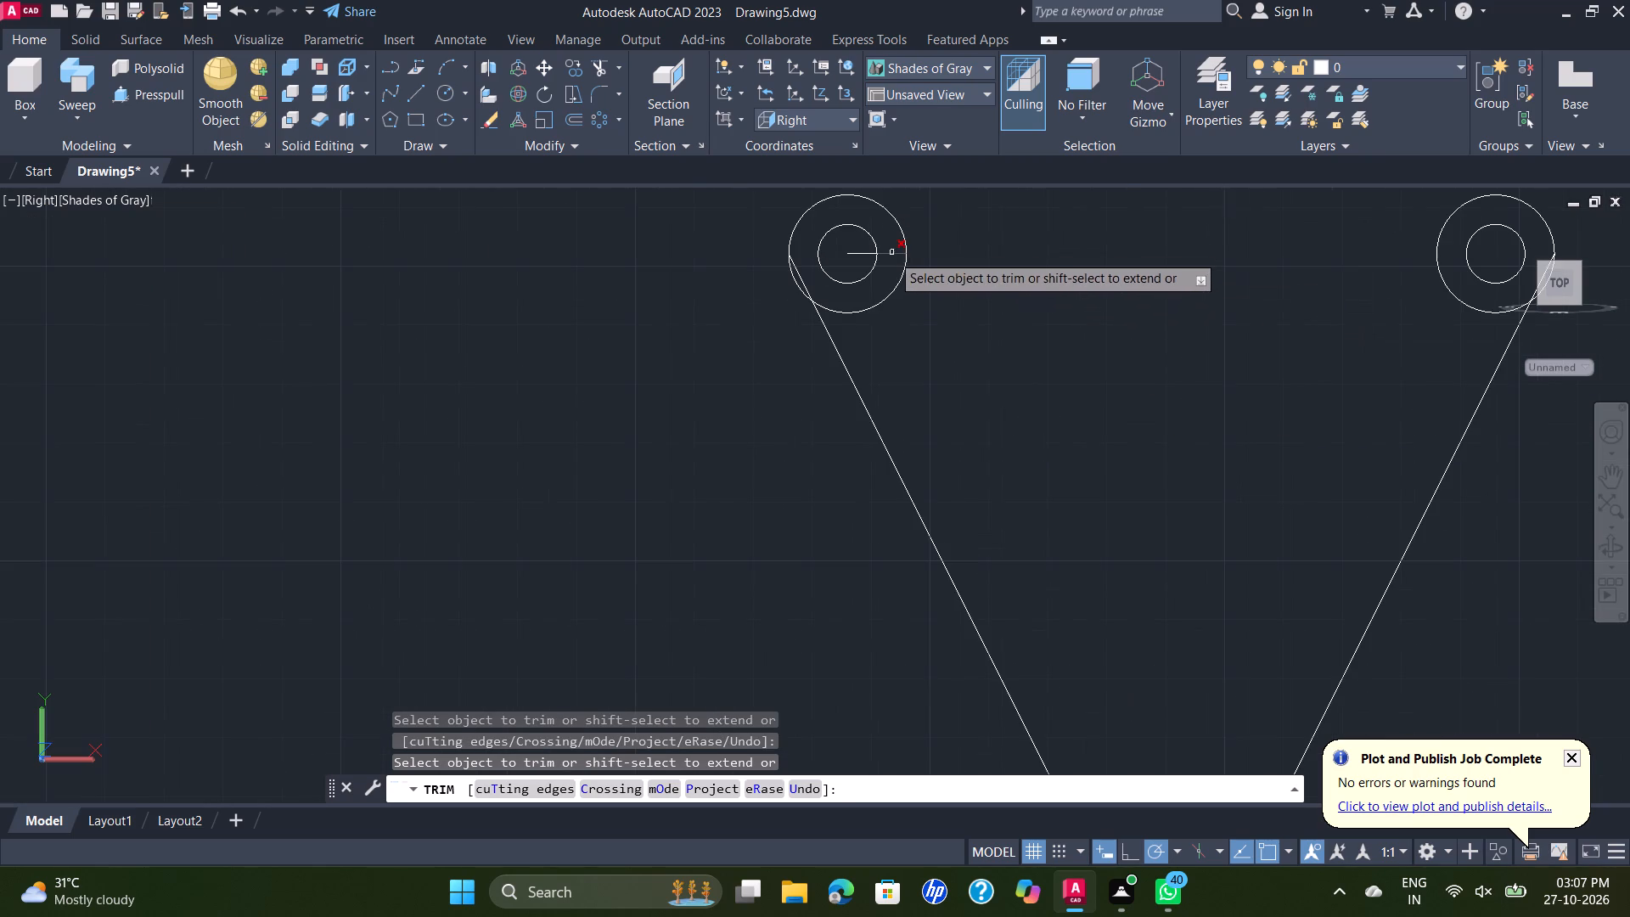
{"action": "left_click", "coordinate": [891, 252]}
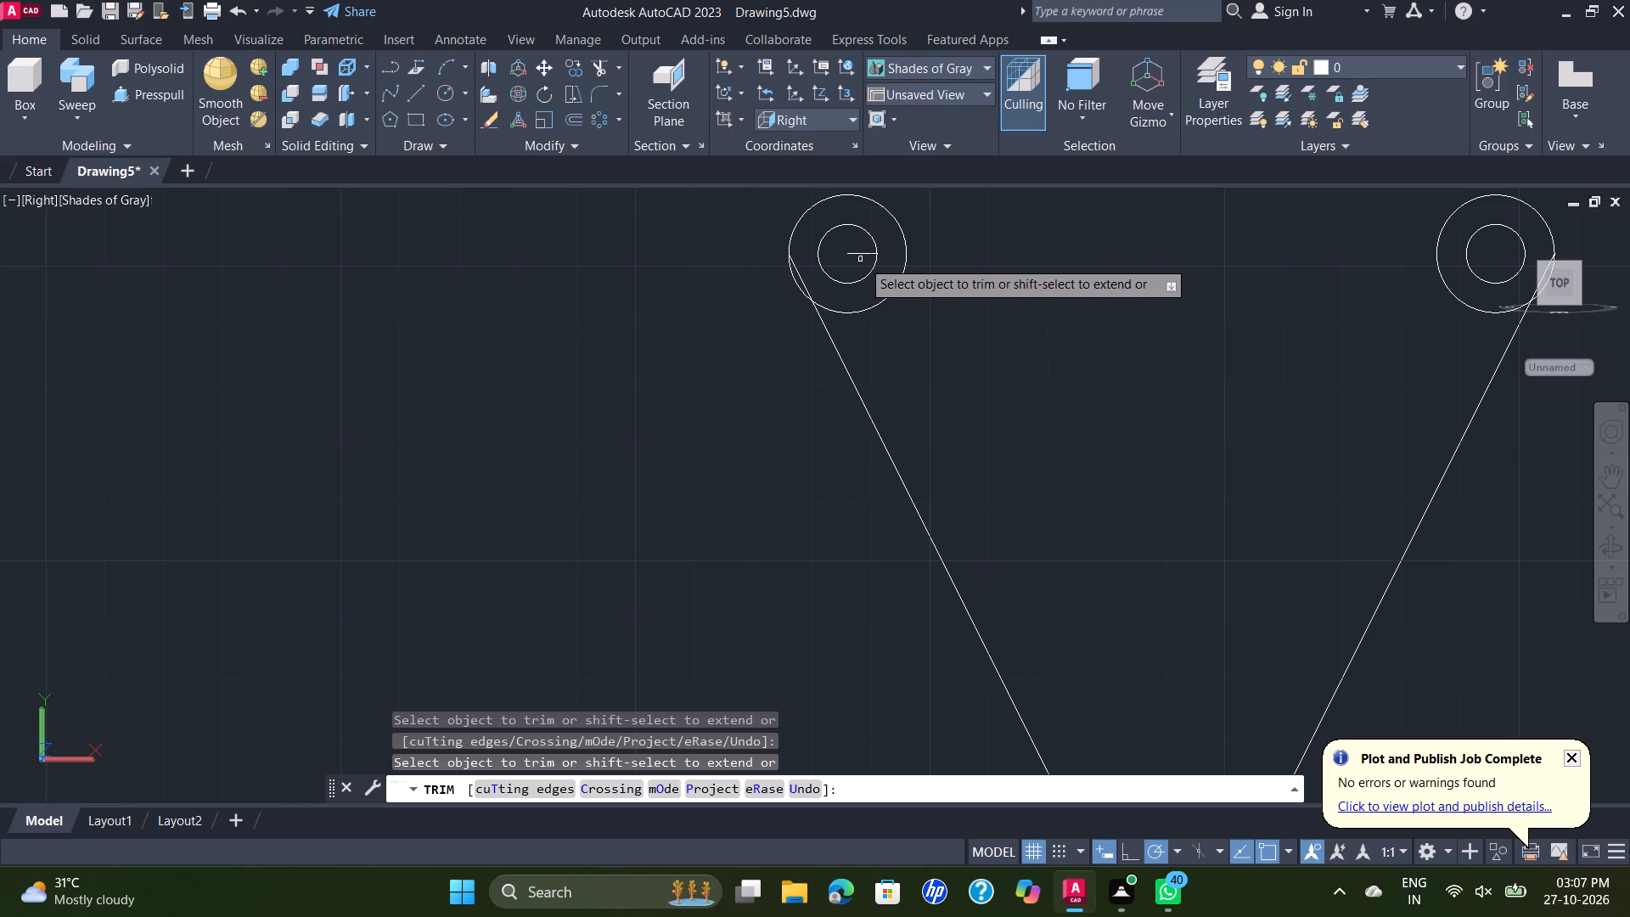
{"action": "left_click", "coordinate": [864, 254]}
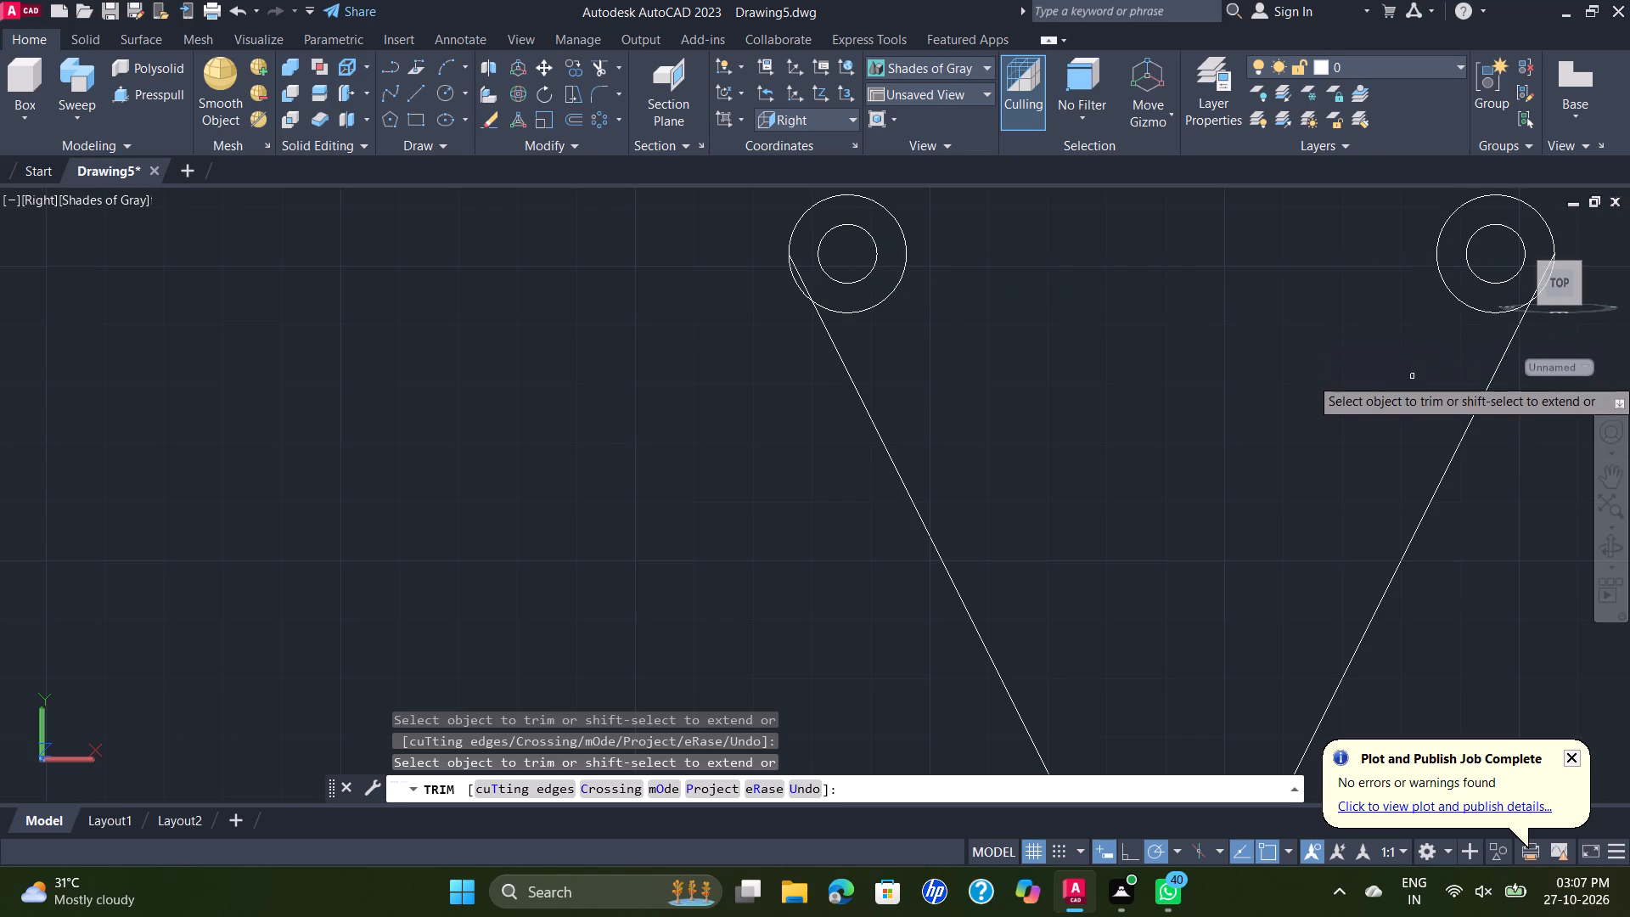
Trim the slanted line ends inside the two upper outer circles and the inward-facing upper arc of the lower outer circle.
{"action": "scroll", "coordinate": [1413, 377], "scroll_direction": "down", "scroll_amount": 1}
{"action": "middle_click_drag", "start_coordinate": [1413, 377], "coordinate": [1166, 410]}
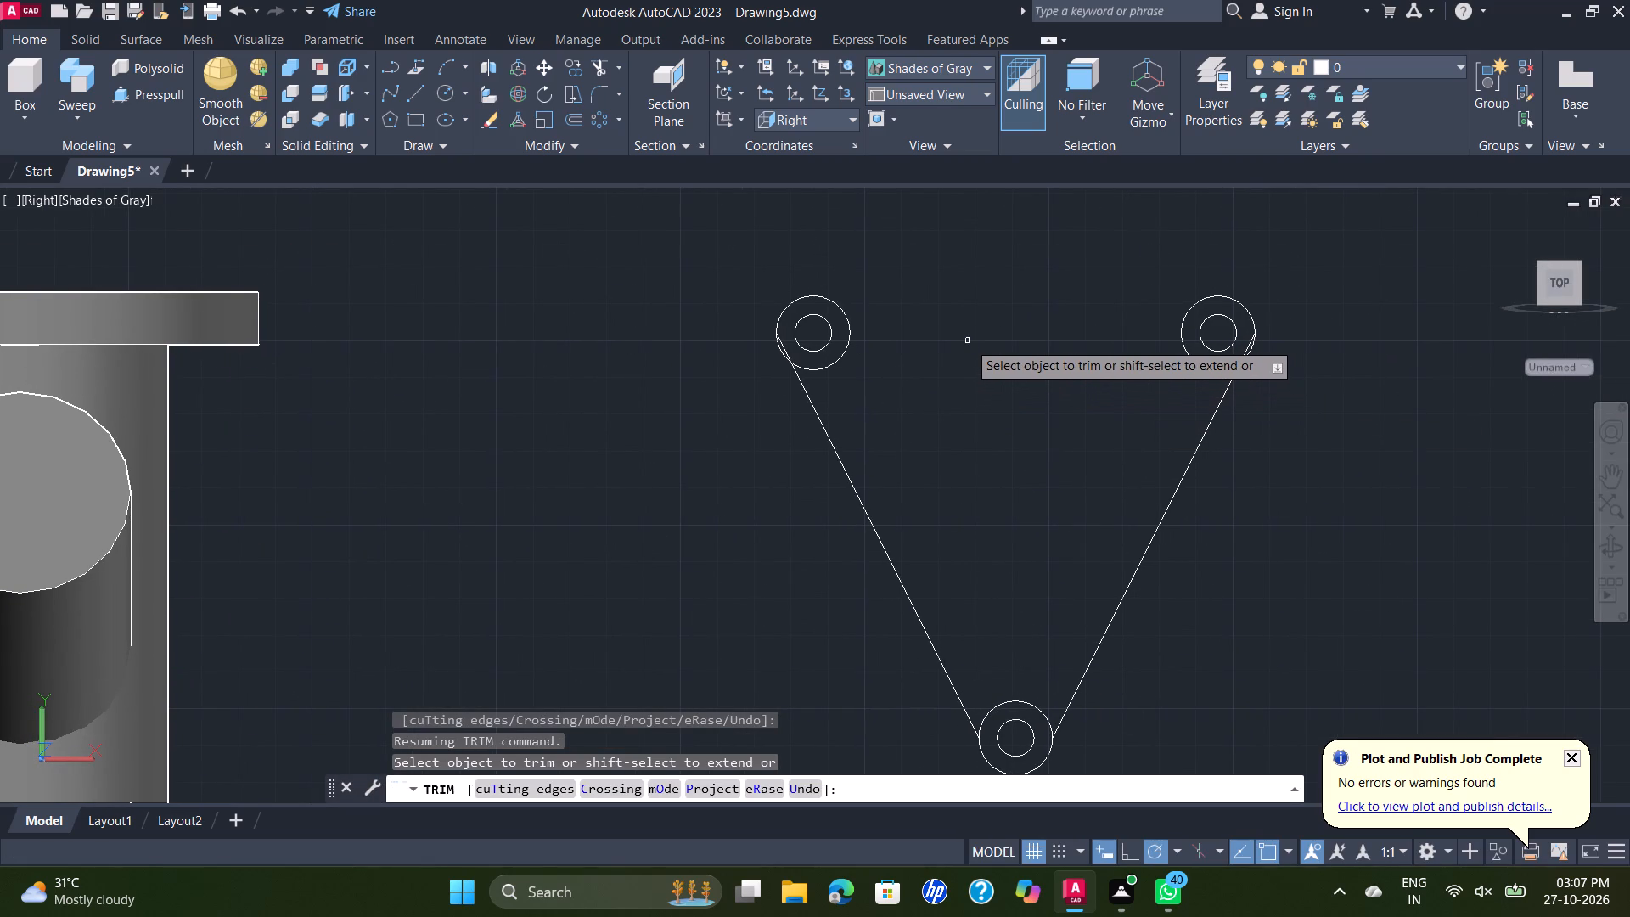
{"action": "scroll", "coordinate": [781, 348], "scroll_direction": "up", "scroll_amount": 2}
{"action": "left_click", "coordinate": [786, 346]}
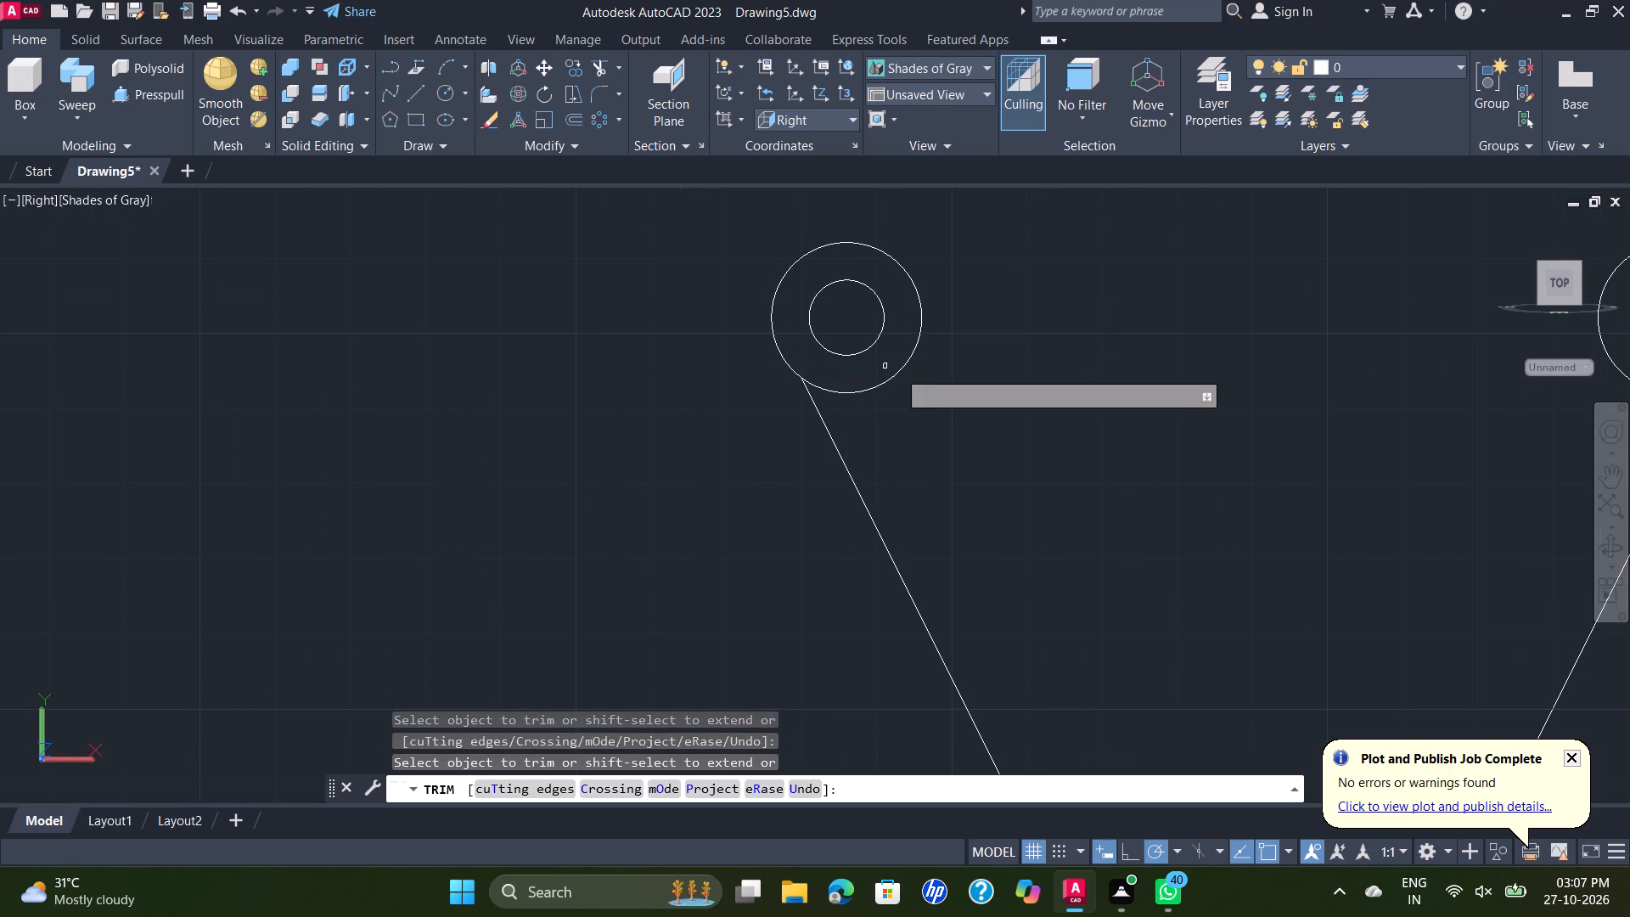
{"action": "scroll", "coordinate": [941, 388], "scroll_direction": "down", "scroll_amount": 2}
{"action": "scroll", "coordinate": [1254, 368], "scroll_direction": "up", "scroll_amount": 2}
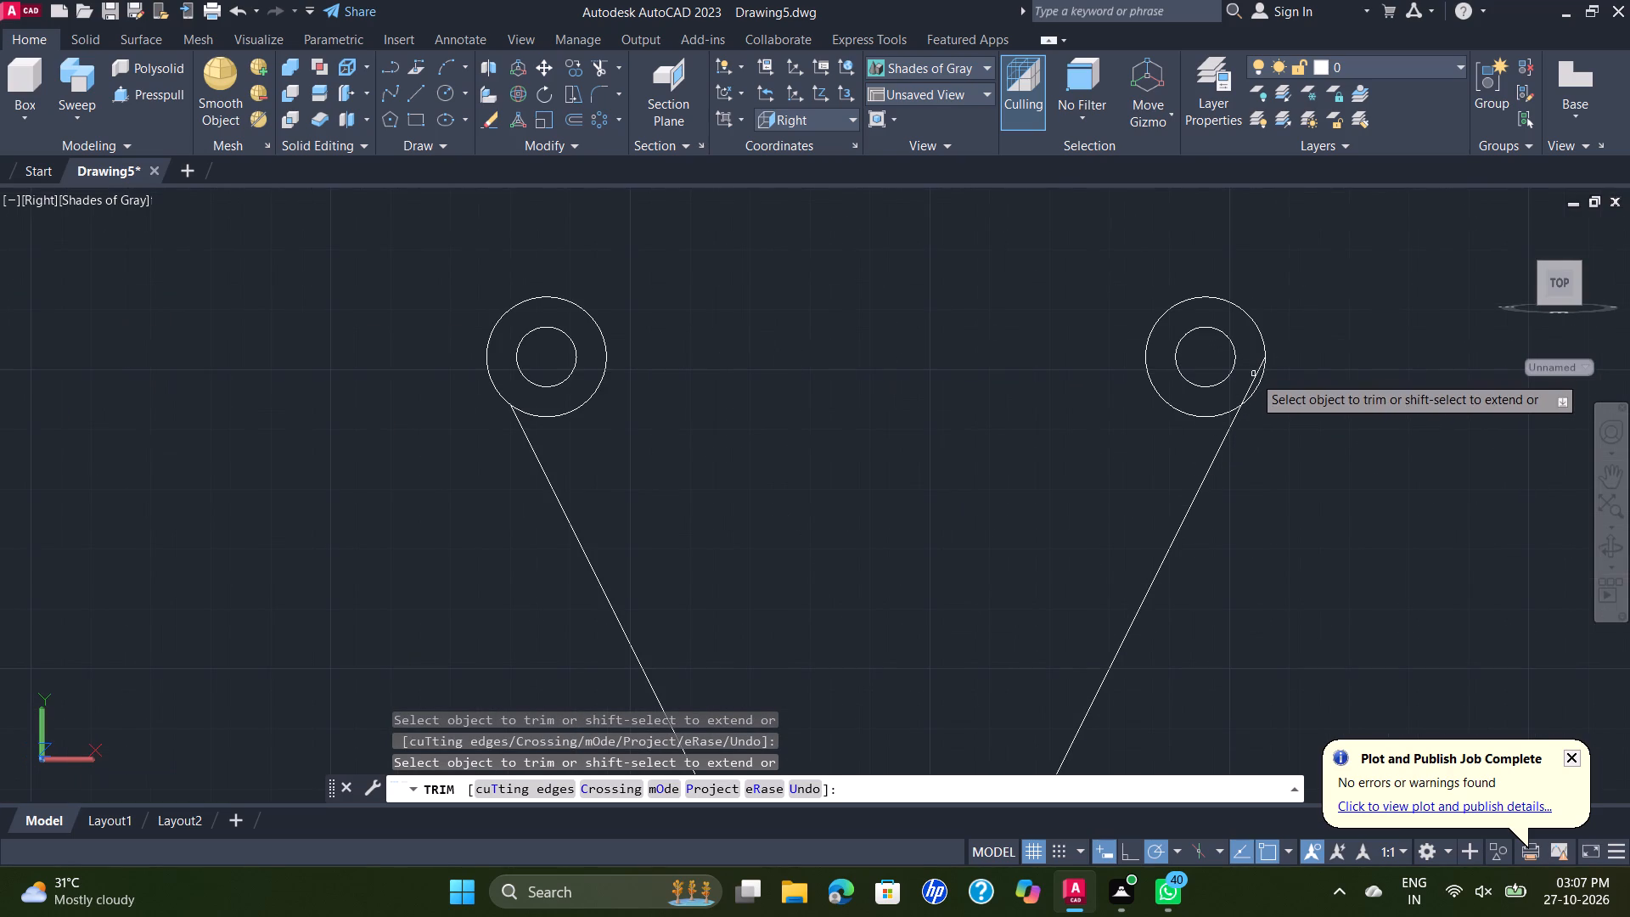
{"action": "left_click", "coordinate": [1252, 378]}
{"action": "scroll", "coordinate": [1271, 377], "scroll_direction": "down", "scroll_amount": 2}
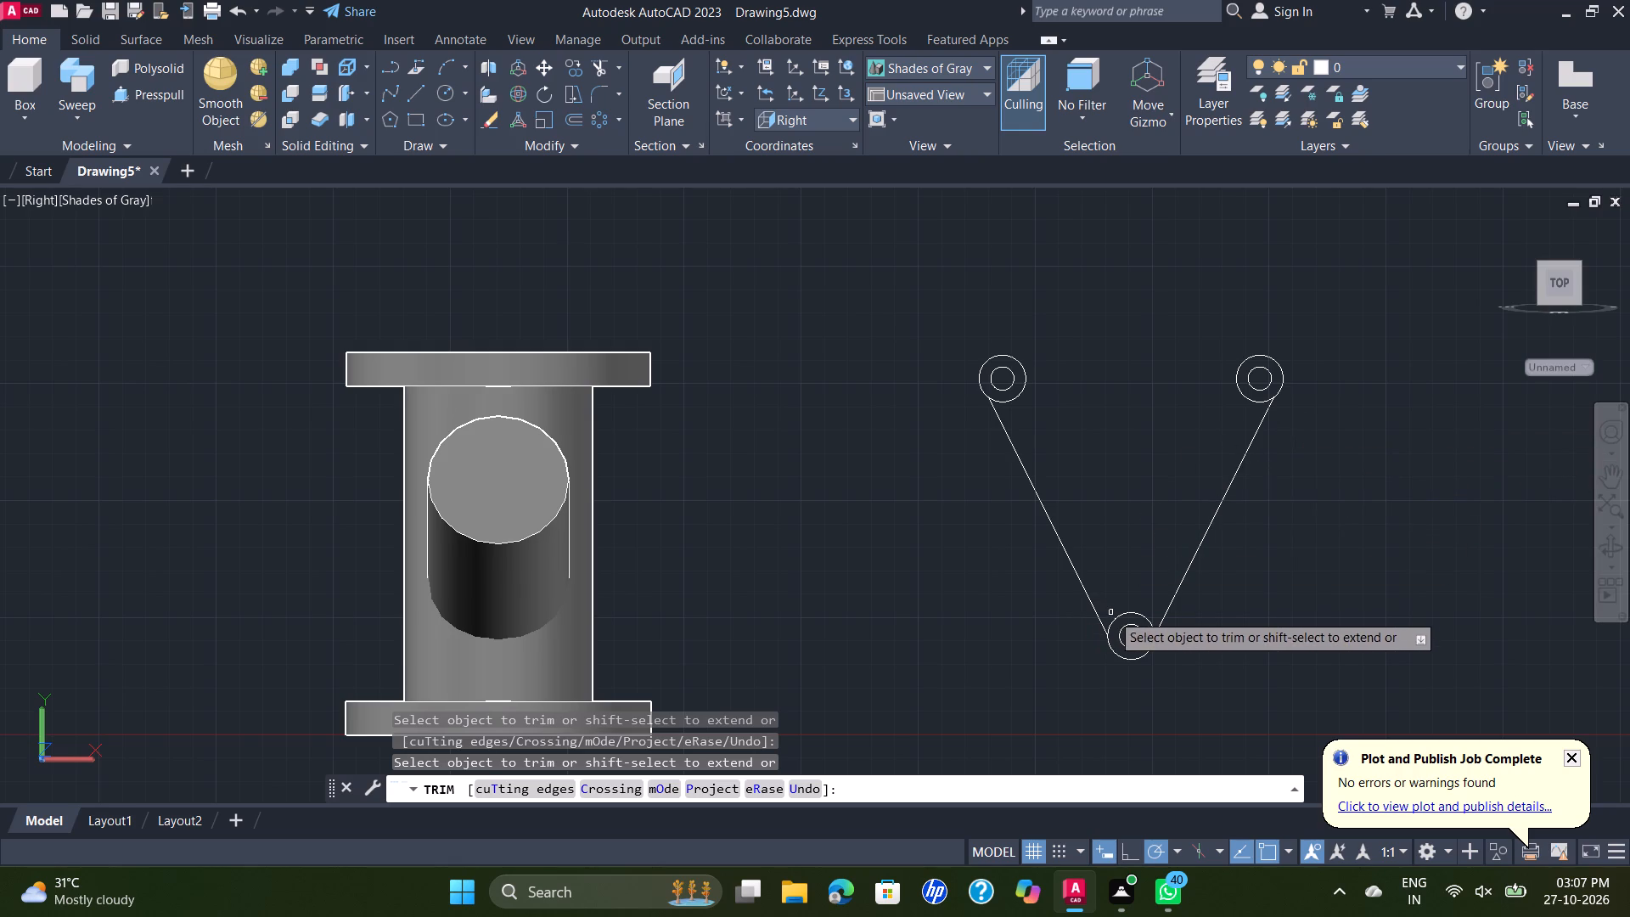
{"action": "scroll", "coordinate": [1139, 622], "scroll_direction": "up", "scroll_amount": 3}
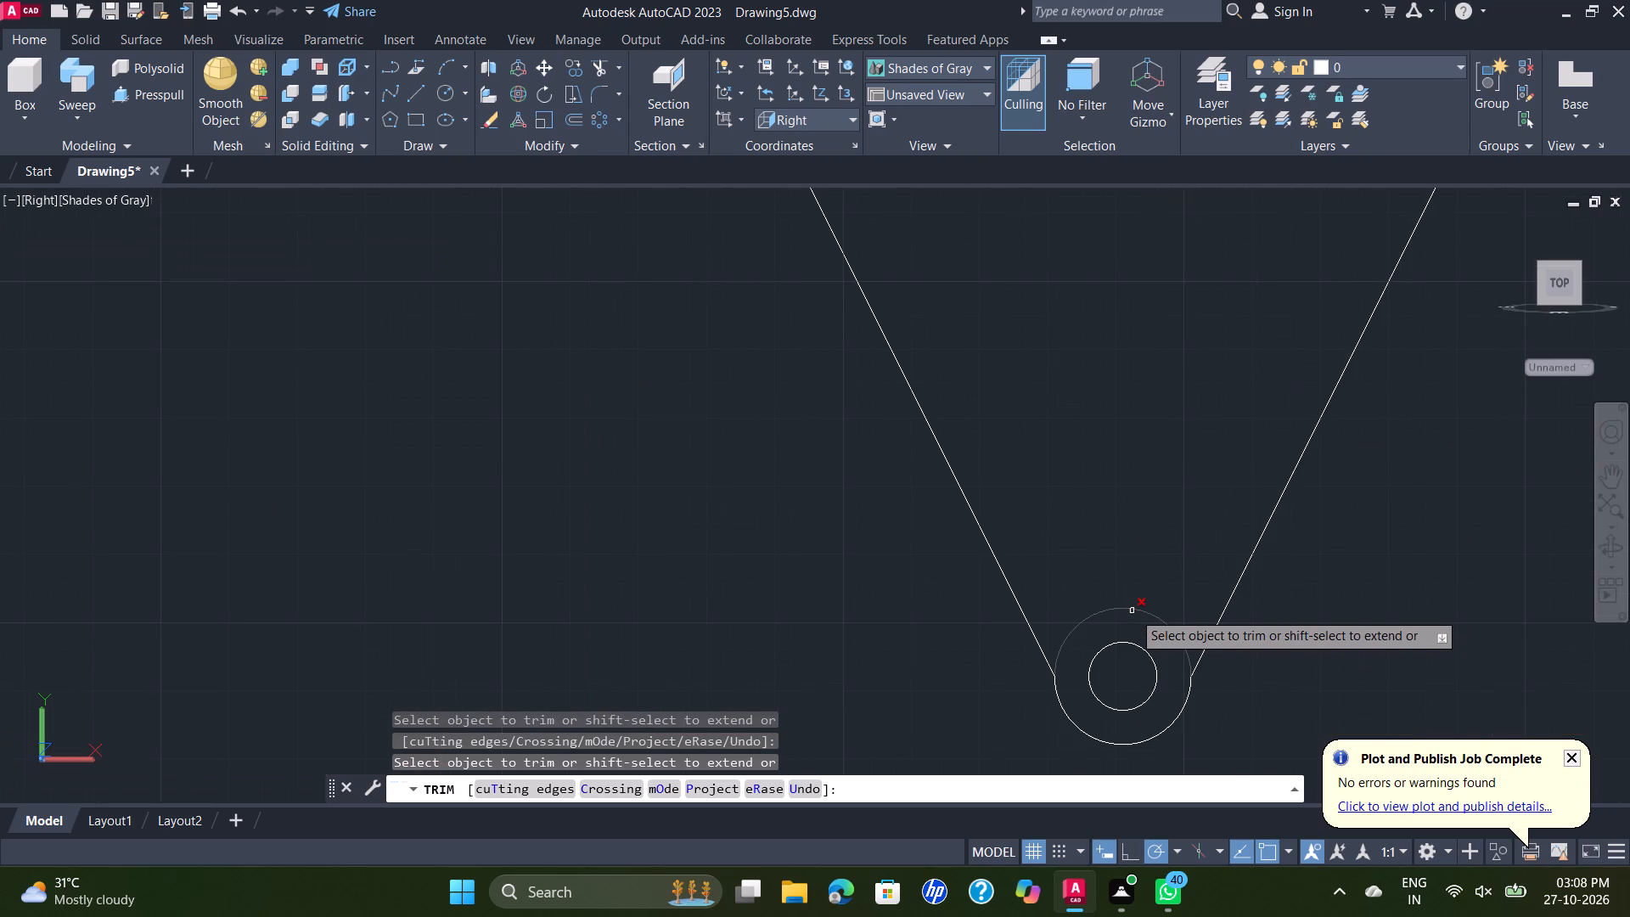
{"action": "left_click", "coordinate": [1133, 611]}
{"action": "scroll", "coordinate": [1142, 579], "scroll_direction": "down", "scroll_amount": 1}
{"action": "key", "text": "Escape"}
Draw a 110-unit horizontal line joining the top quadrants of the two upper outer circles.
{"action": "scroll", "coordinate": [1149, 515], "scroll_direction": "down", "scroll_amount": 1}
{"action": "middle_click_drag", "start_coordinate": [1149, 515], "coordinate": [1019, 651]}
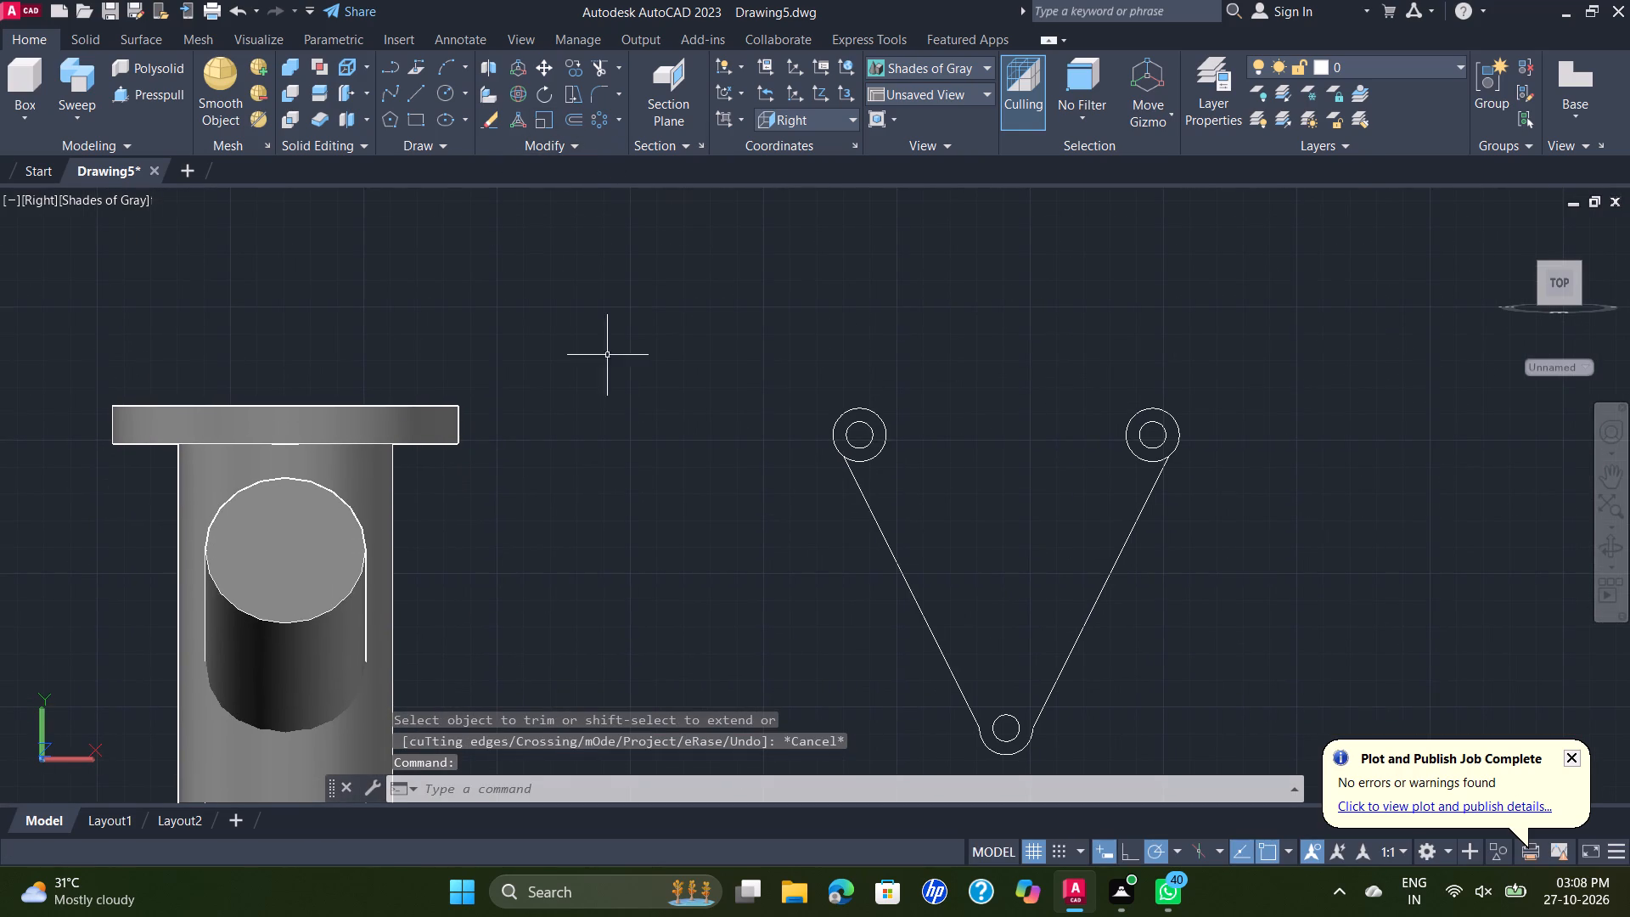
{"action": "key", "text": "l"}
{"action": "key", "text": "Return"}
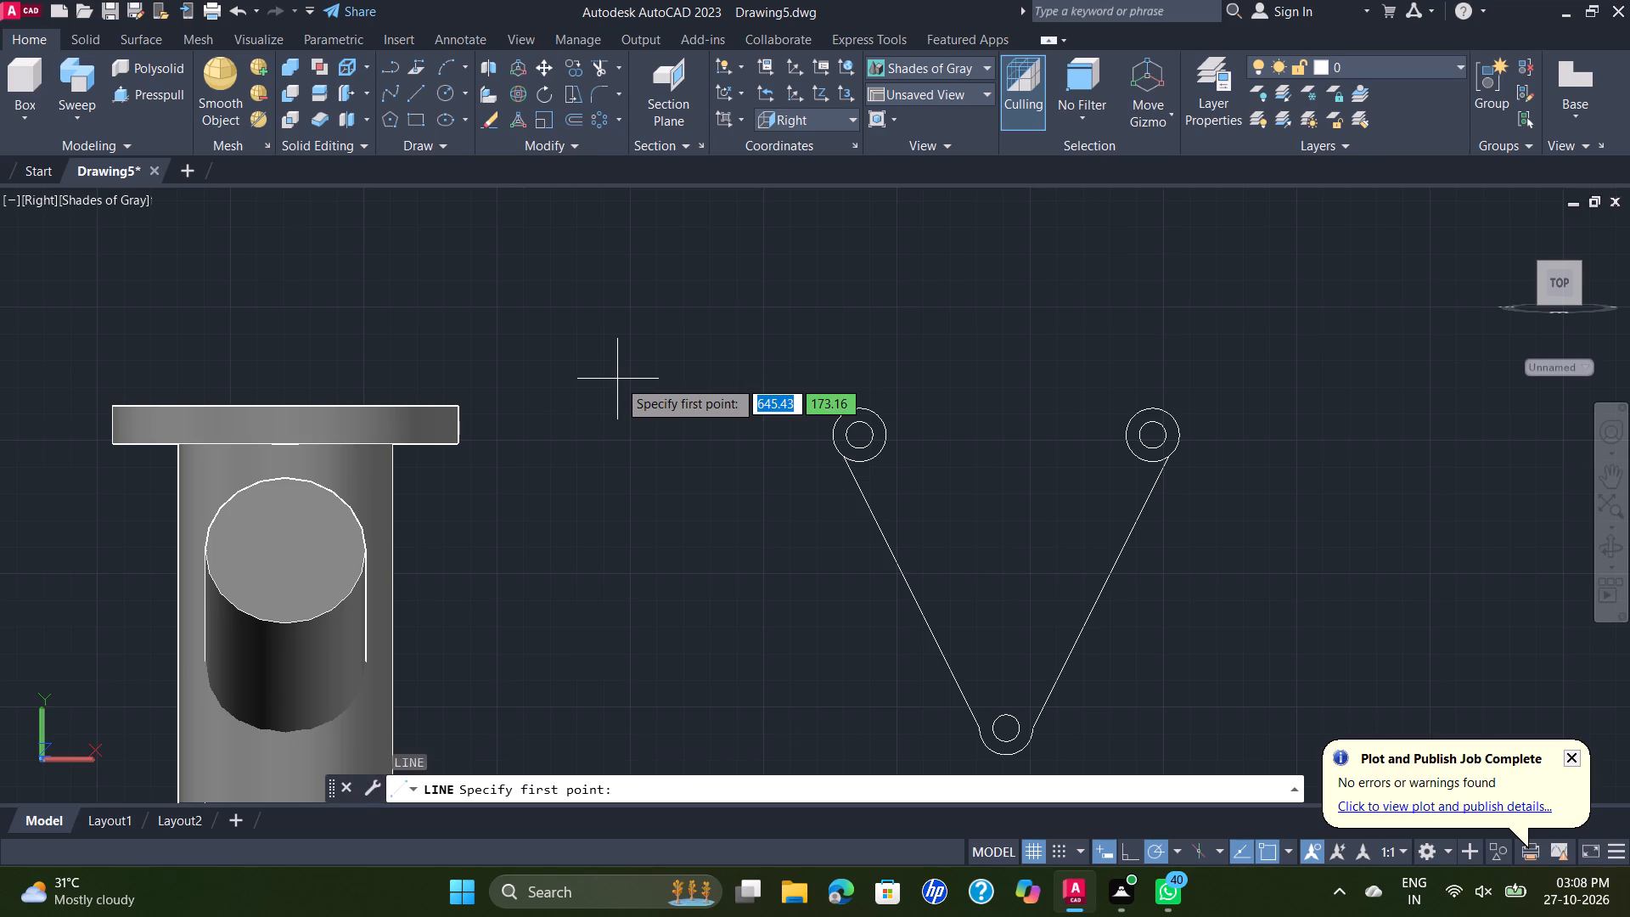
{"action": "left_click", "coordinate": [862, 407]}
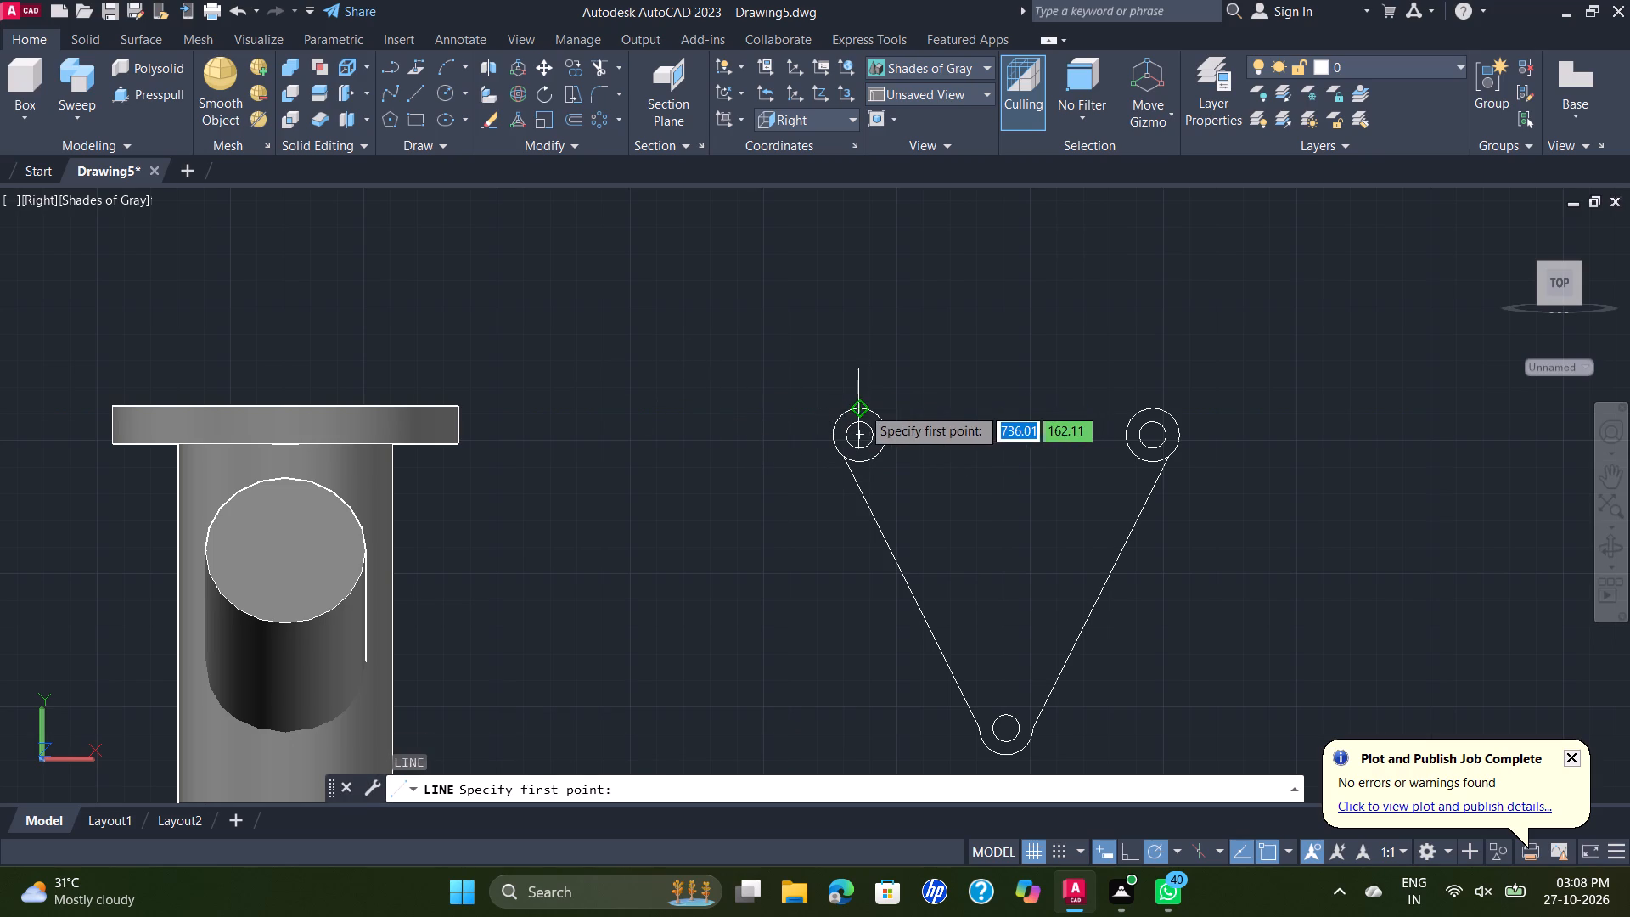
{"action": "left_click", "coordinate": [1154, 406]}
{"action": "key", "text": "Escape"}
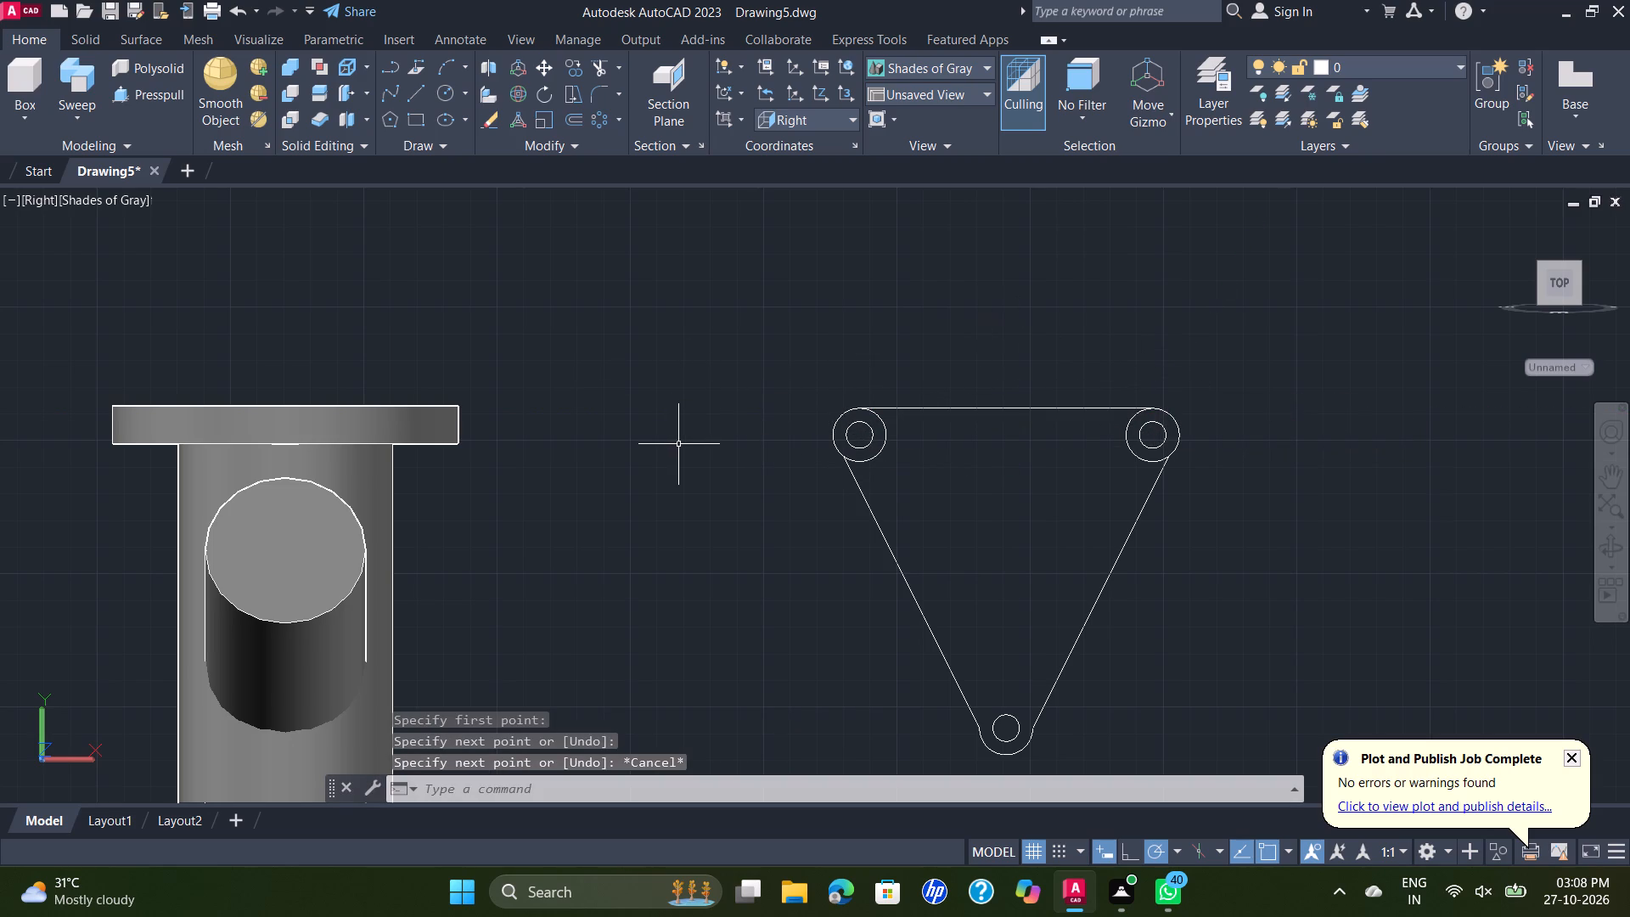
Trim the inward-facing arcs of the two upper outer circles to leave a rounded triangular outline.
{"action": "type", "text": "TR"}
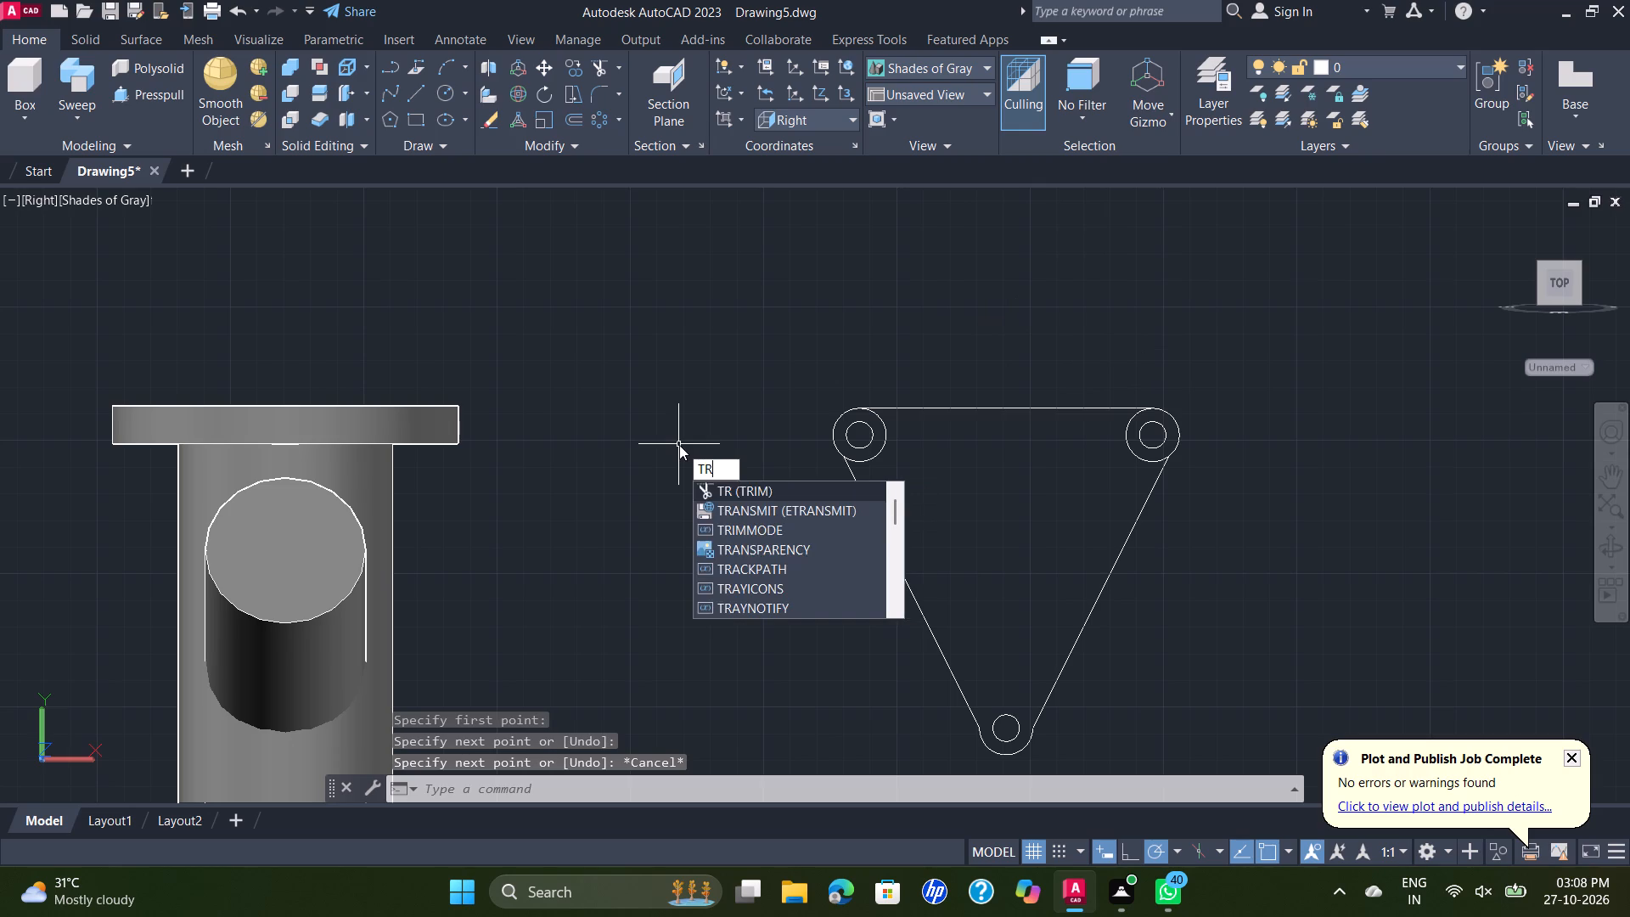
{"action": "key", "text": "Return"}
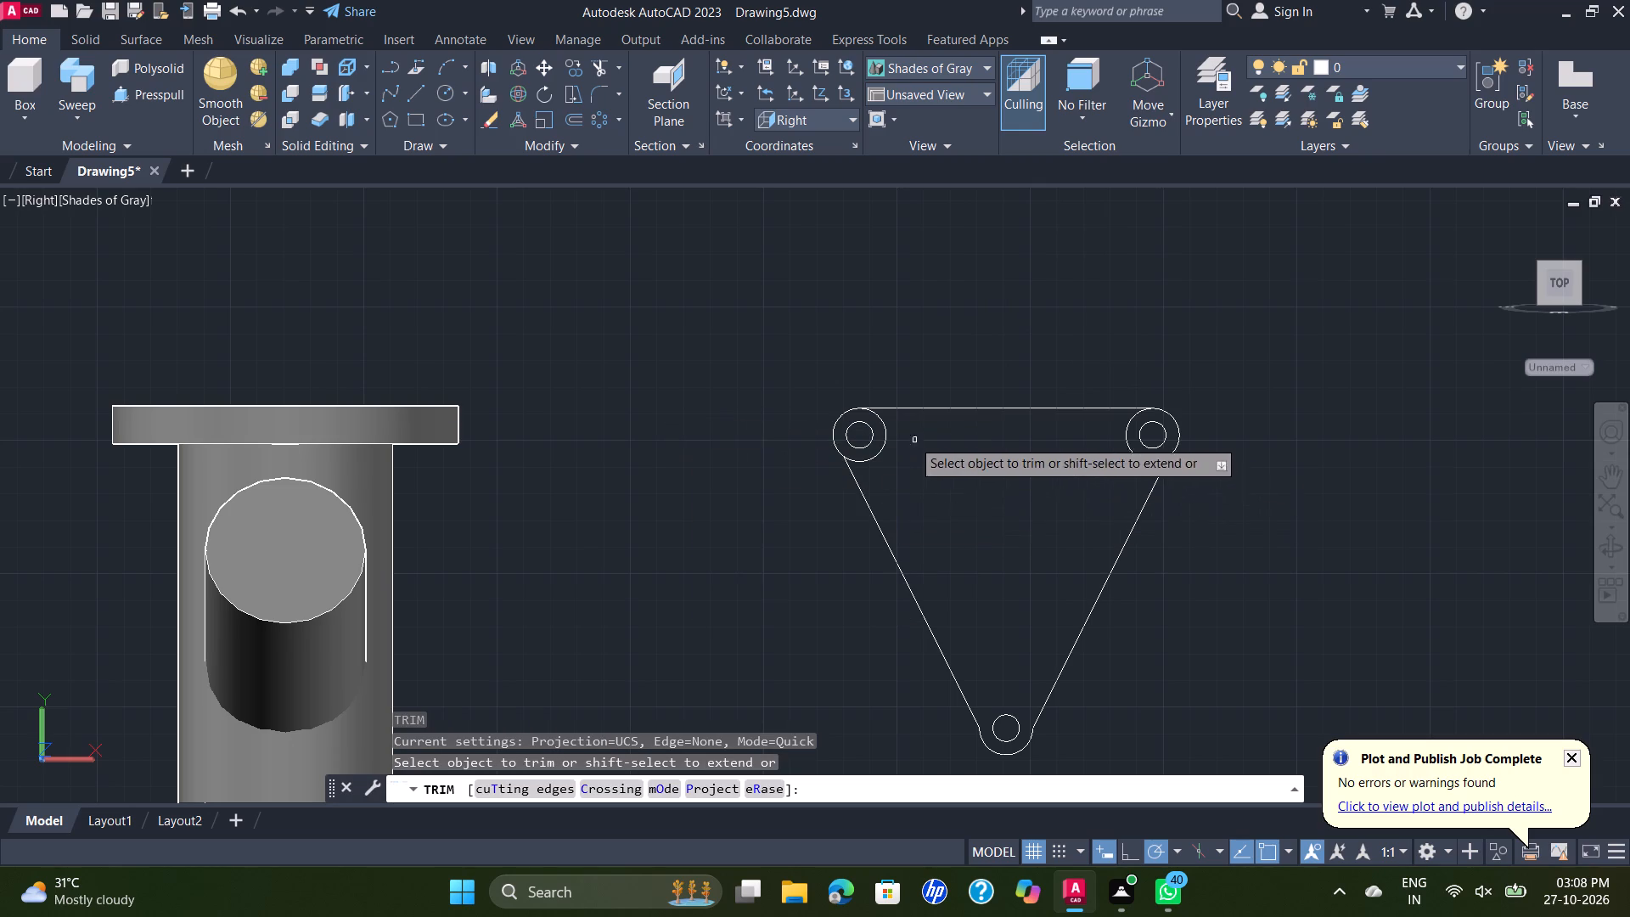
{"action": "scroll", "coordinate": [883, 442], "scroll_direction": "up", "scroll_amount": 2}
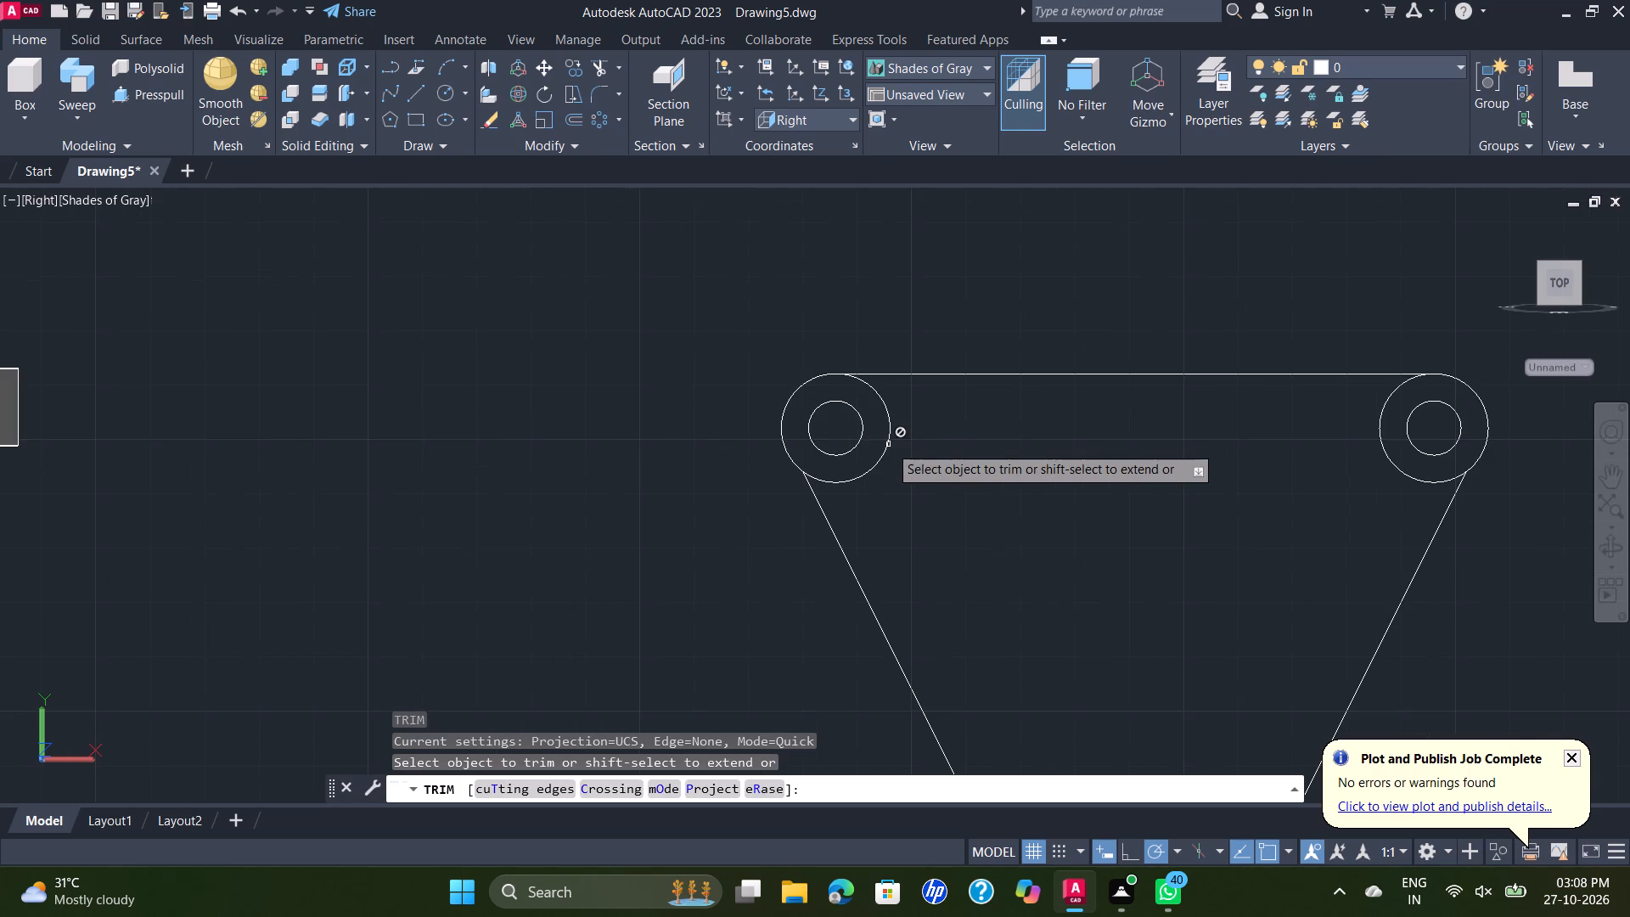
{"action": "scroll", "coordinate": [889, 445], "scroll_direction": "up", "scroll_amount": 2}
{"action": "left_click", "coordinate": [885, 445]}
{"action": "scroll", "coordinate": [998, 459], "scroll_direction": "down", "scroll_amount": 2}
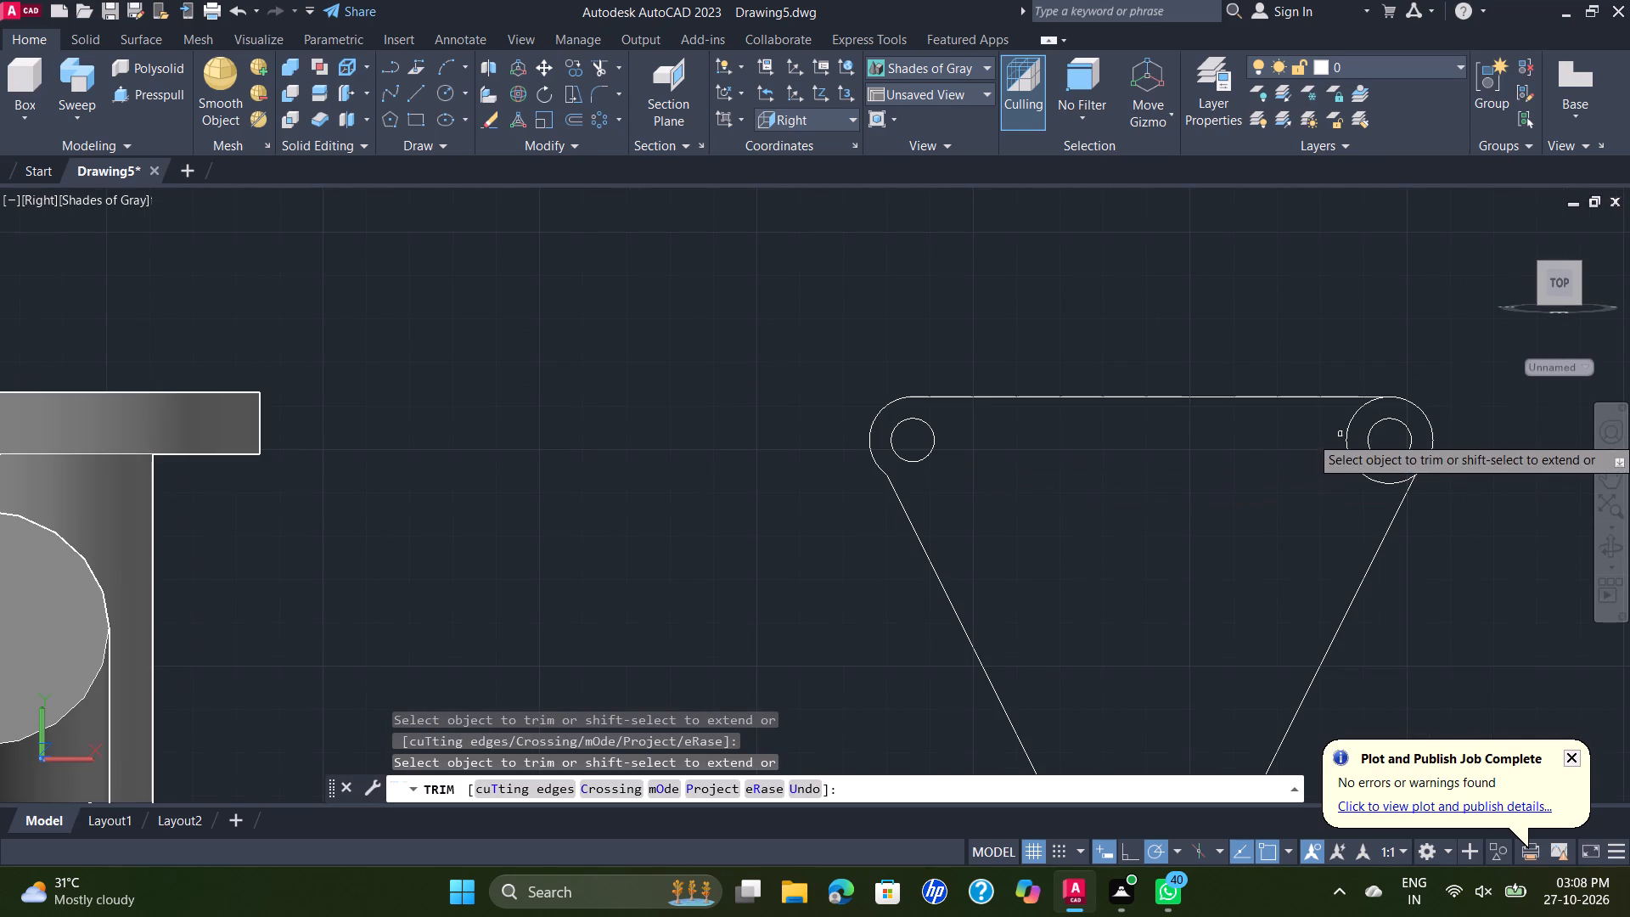
{"action": "scroll", "coordinate": [1352, 449], "scroll_direction": "up", "scroll_amount": 2}
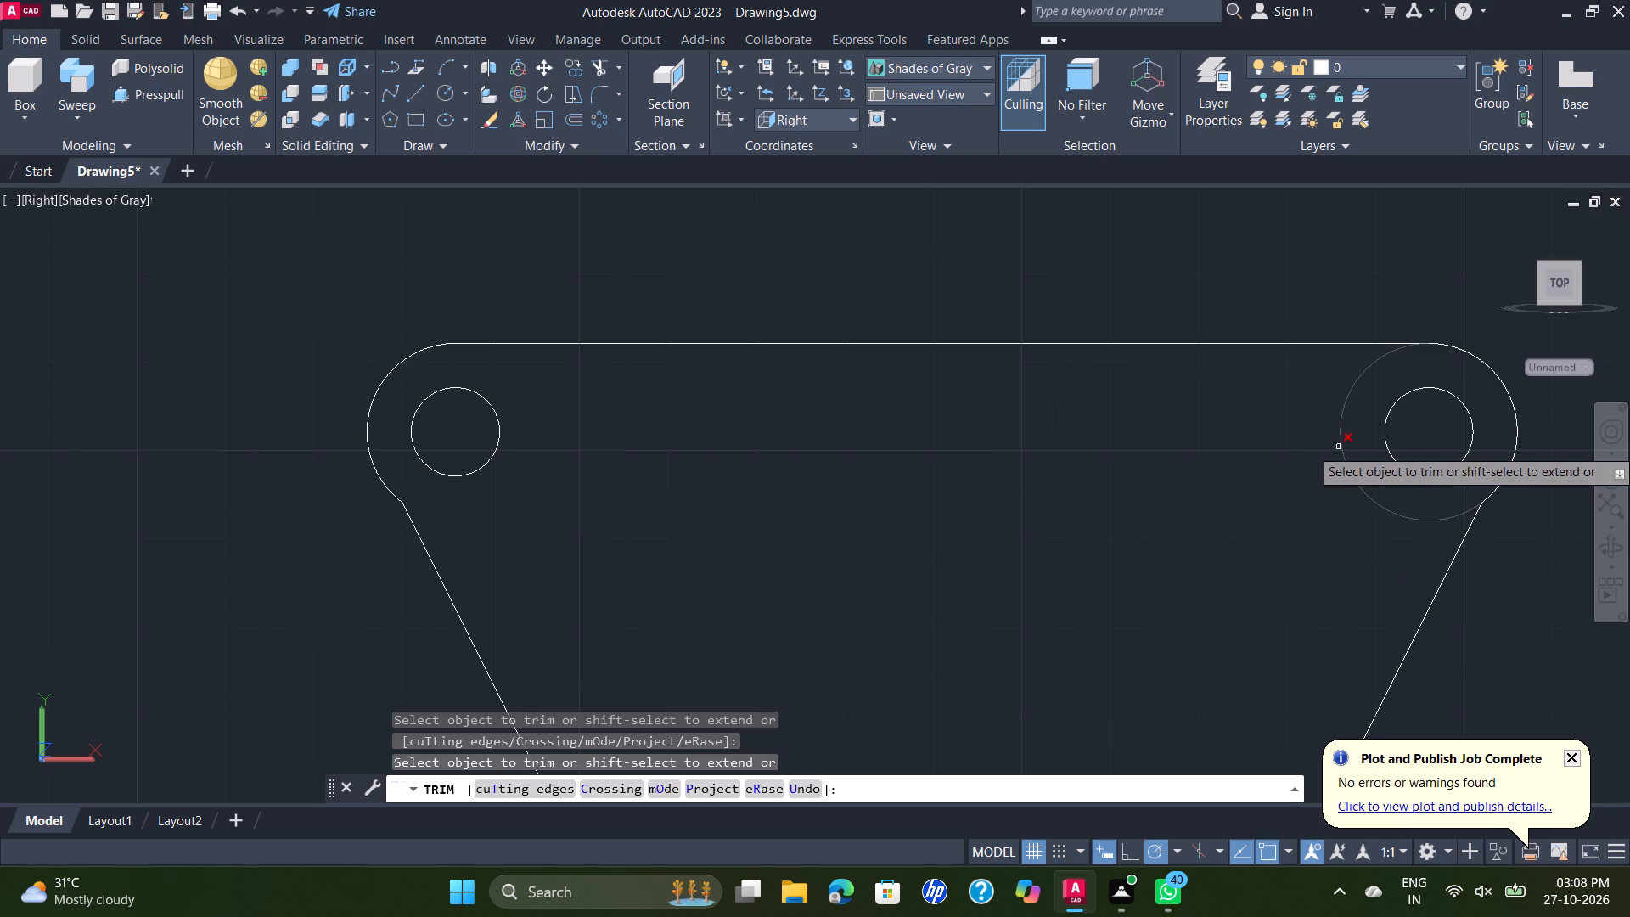
{"action": "left_click", "coordinate": [1339, 447]}
{"action": "scroll", "coordinate": [1339, 447], "scroll_direction": "down", "scroll_amount": 3}
{"action": "key", "text": "Escape"}
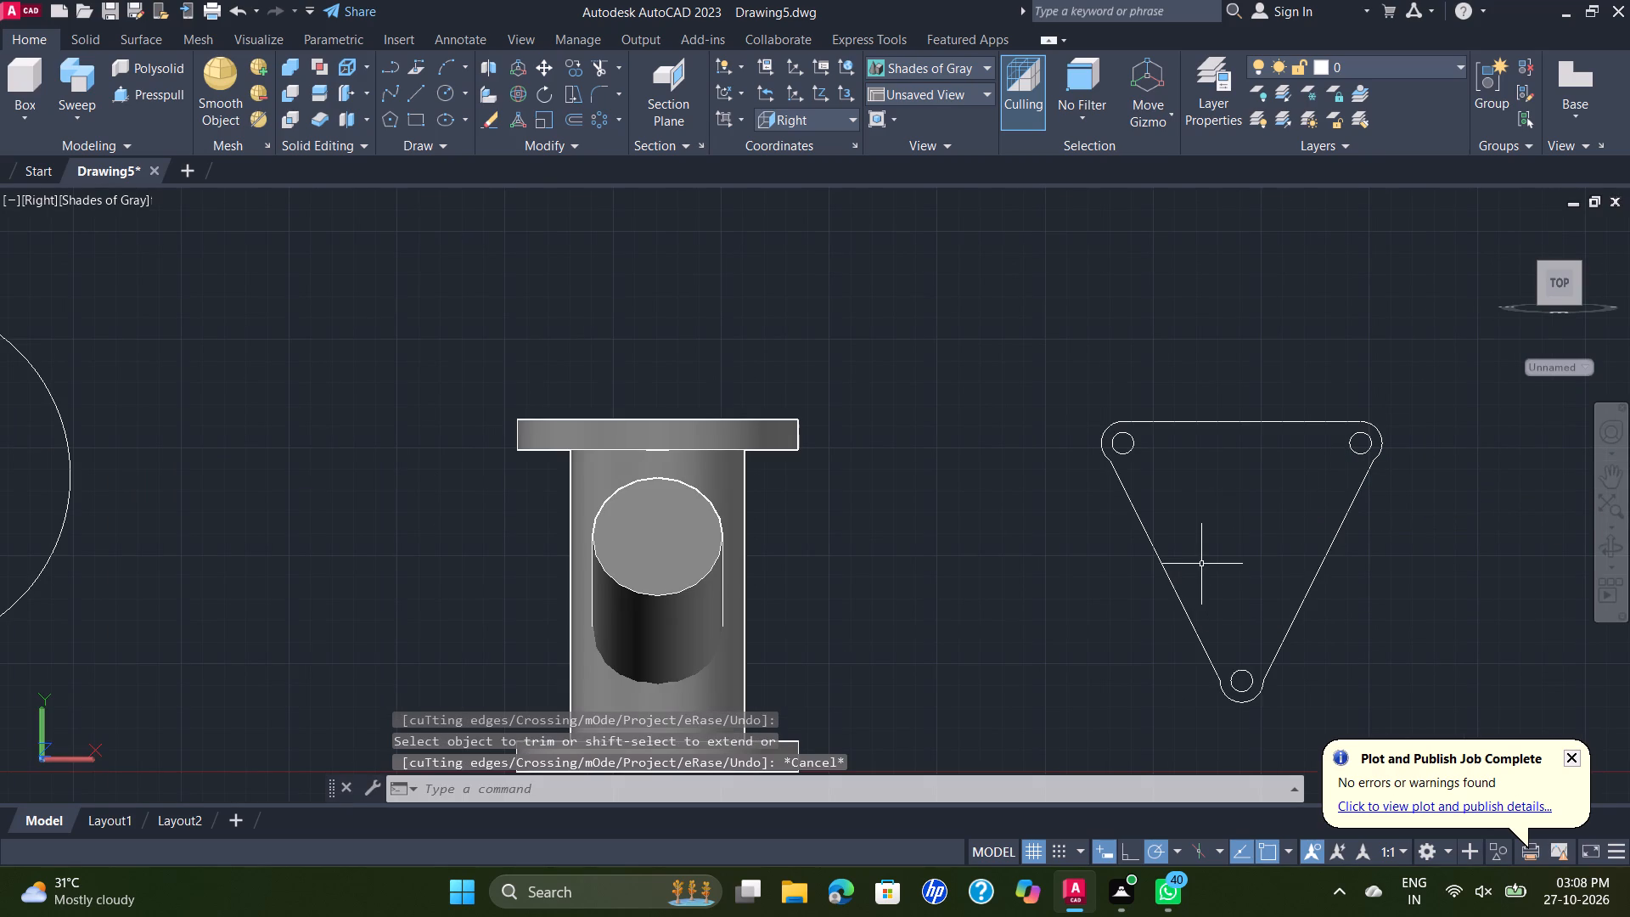
Delete the large loose circle on the opposite side of the flanged part from the triangular profile.
{"action": "scroll", "coordinate": [1235, 540], "scroll_direction": "down", "scroll_amount": 2}
{"action": "scroll", "coordinate": [1245, 543], "scroll_direction": "up", "scroll_amount": 2}
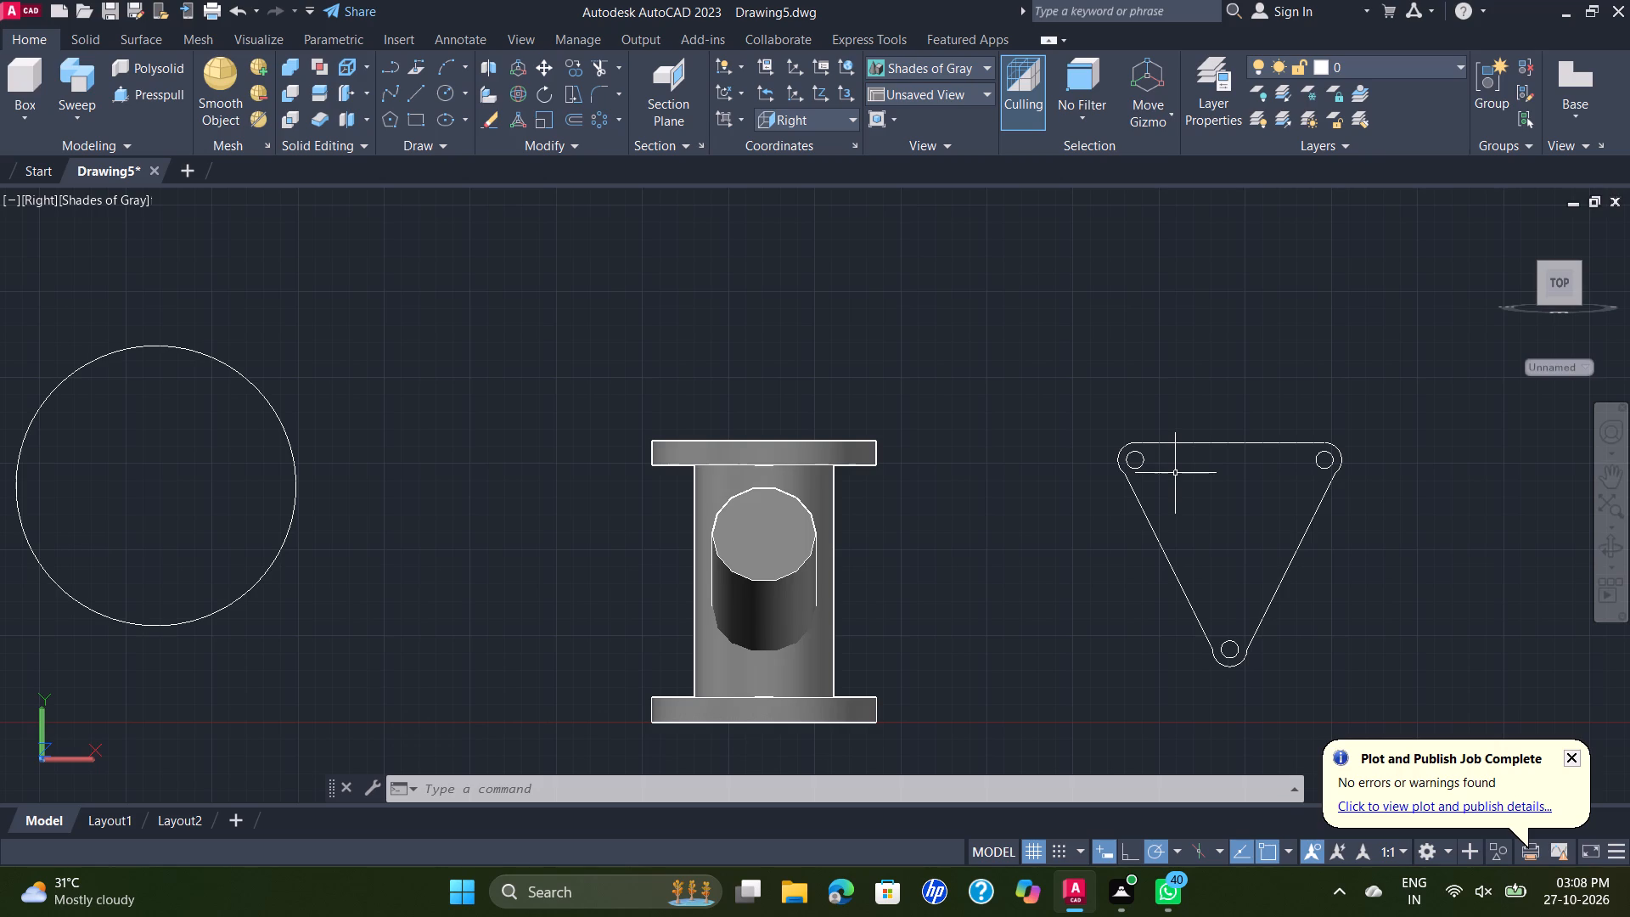
{"action": "left_click", "coordinate": [271, 358]}
{"action": "left_click", "coordinate": [229, 409]}
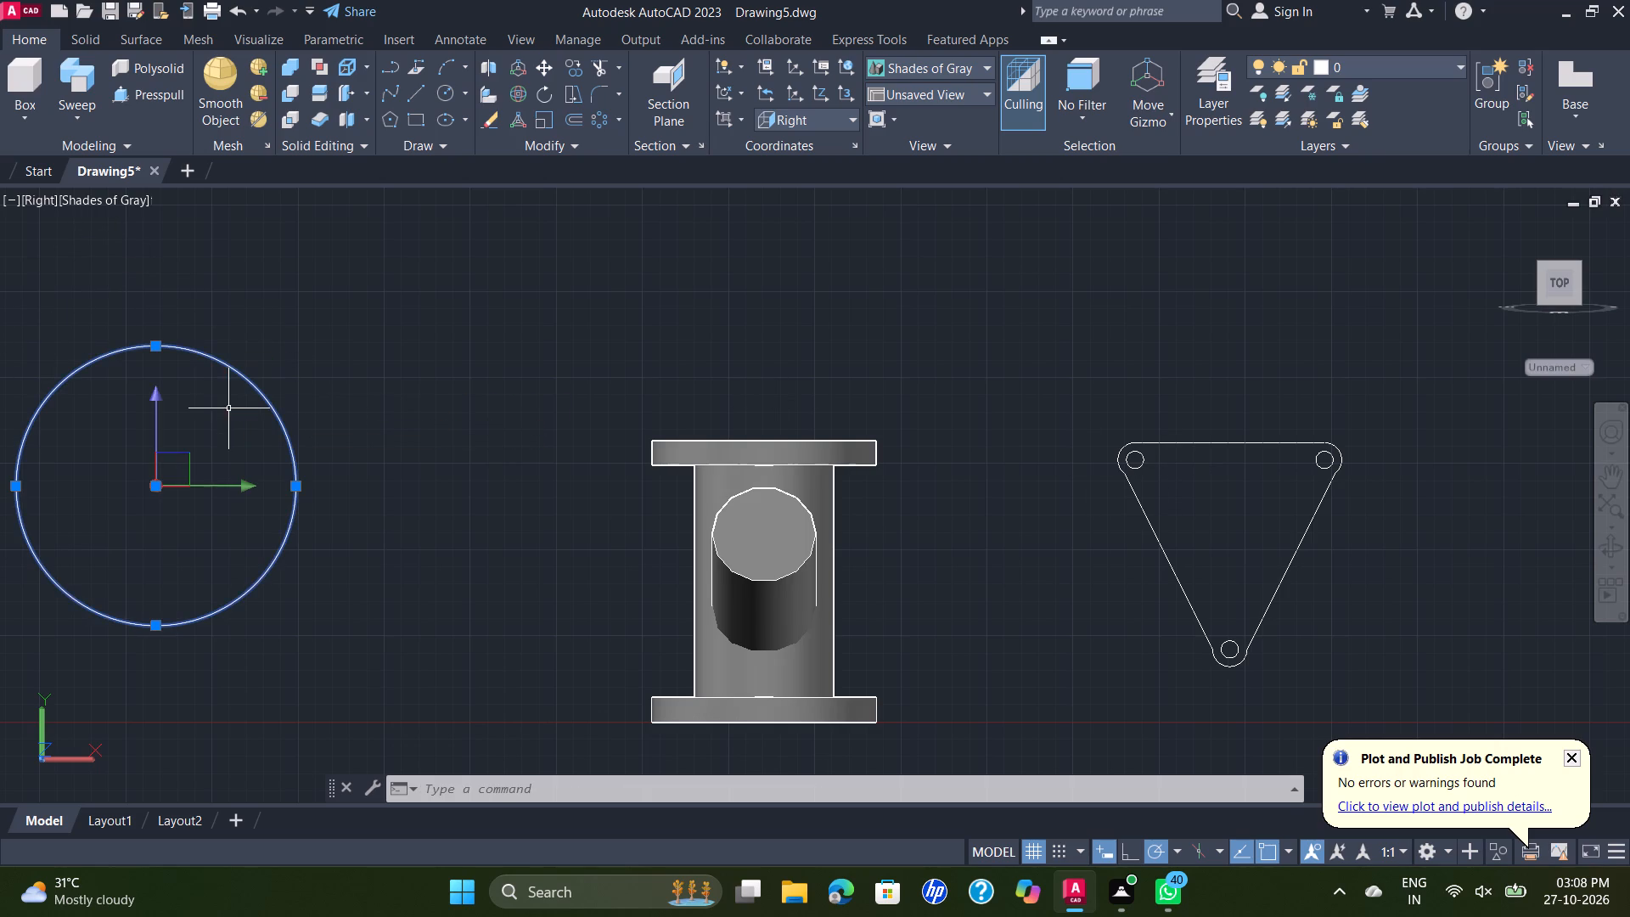
{"action": "key", "text": "Delete"}
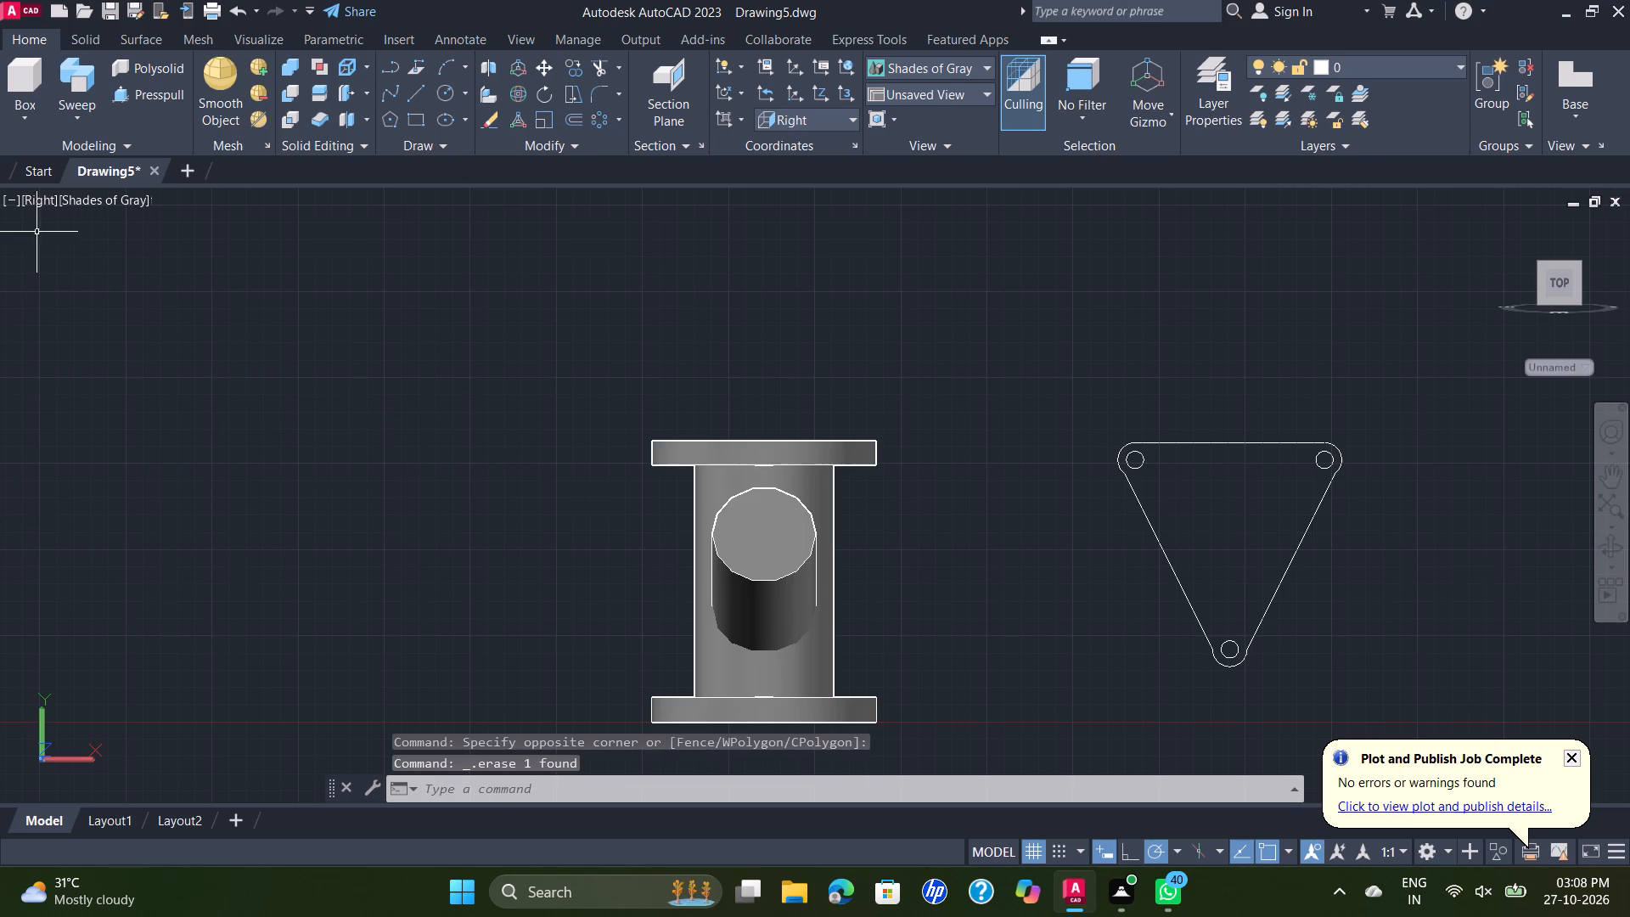
In the SE Isometric view, Presspull the triangular profile area around its three holes to a height of 15.
{"action": "left_click", "coordinate": [36, 205]}
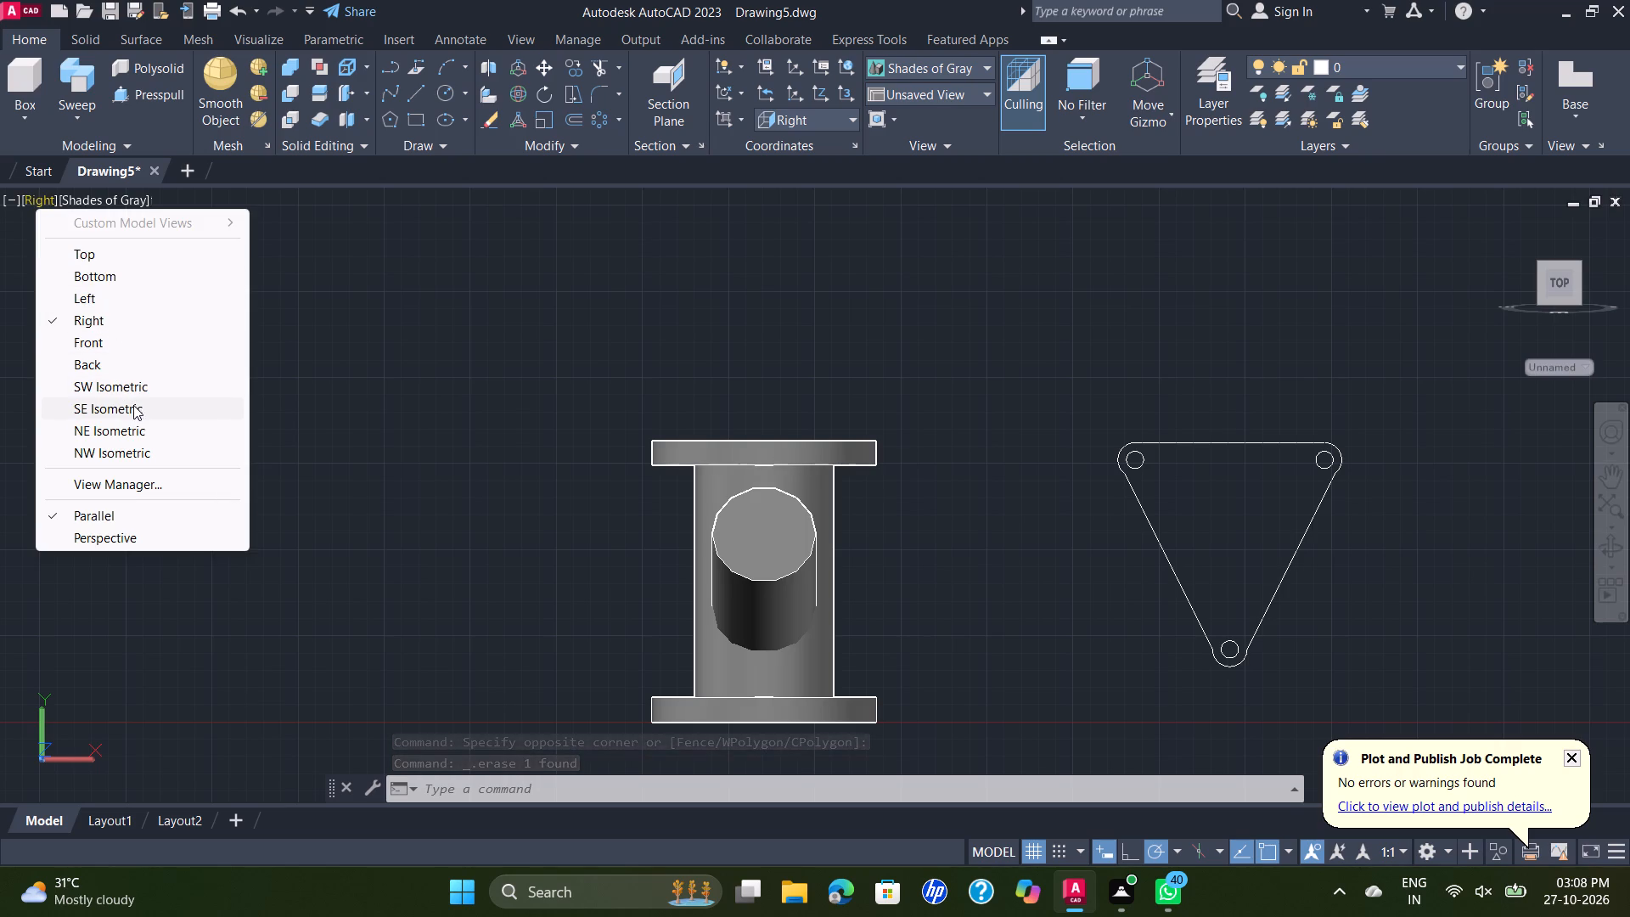
{"action": "left_click", "coordinate": [132, 402]}
{"action": "scroll", "coordinate": [840, 294], "scroll_direction": "up", "scroll_amount": 1}
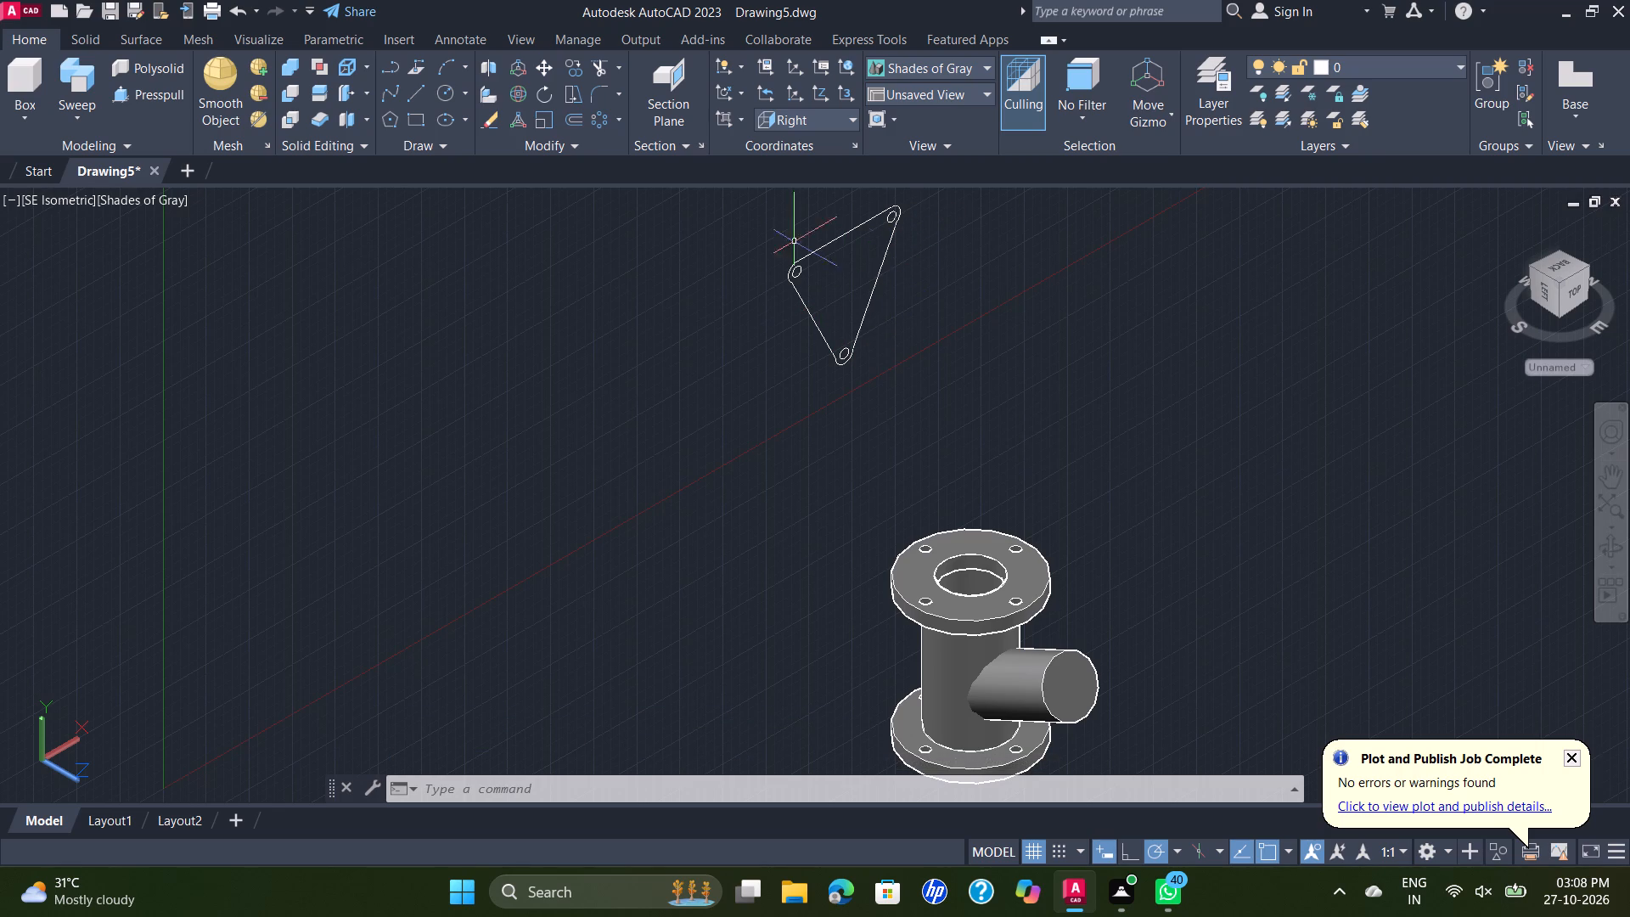
{"action": "left_click", "coordinate": [138, 104]}
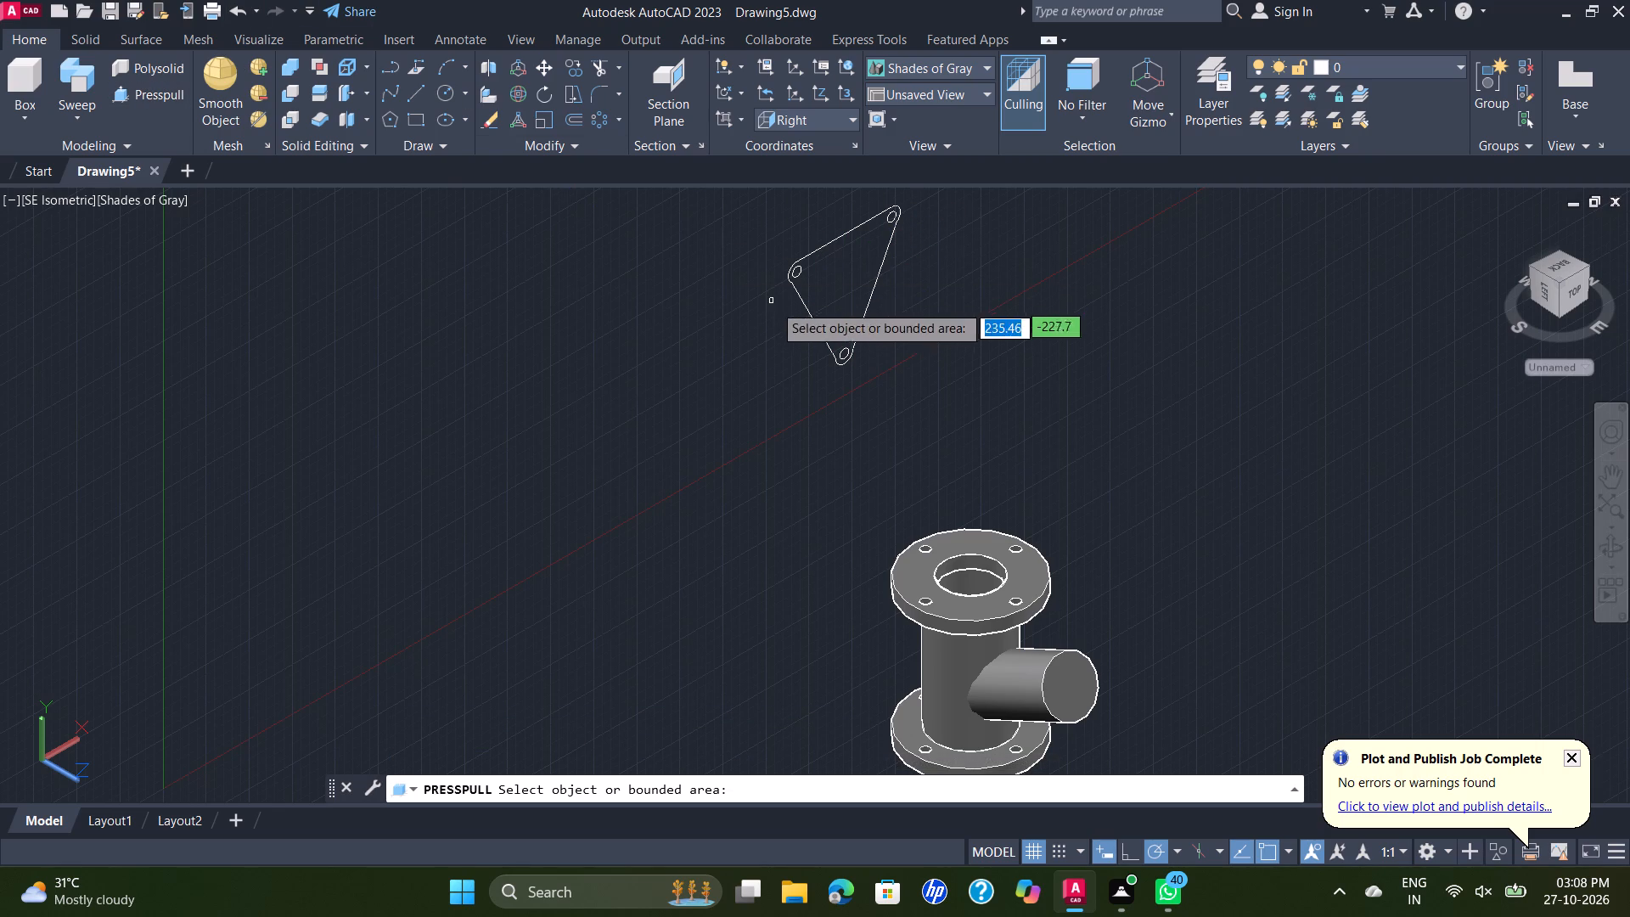
{"action": "left_click", "coordinate": [824, 305]}
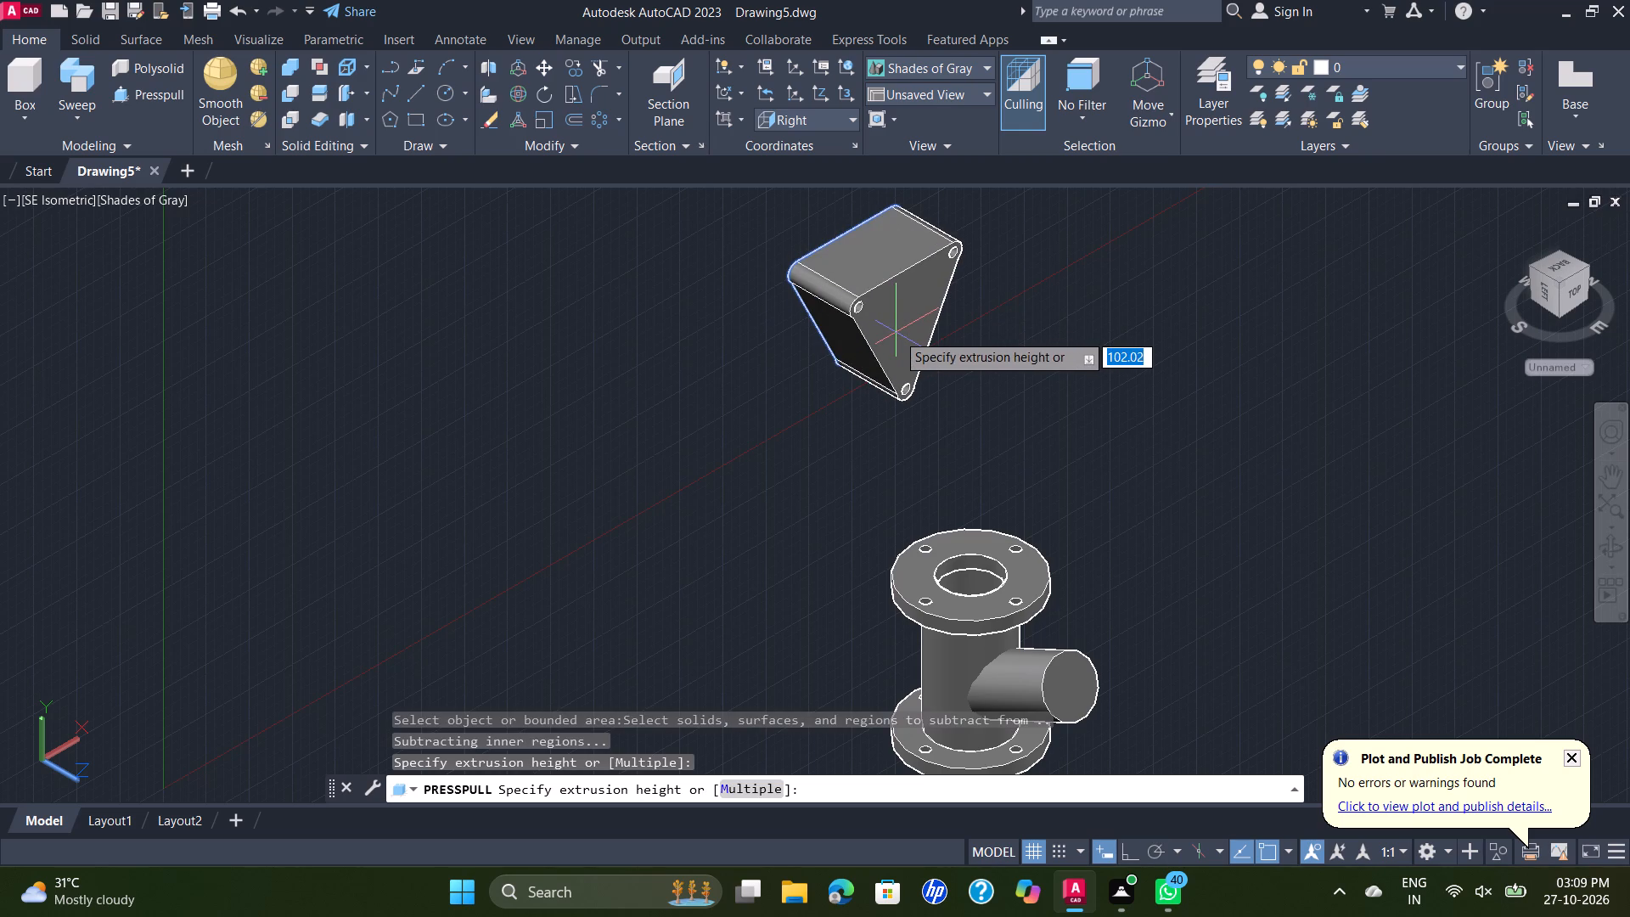
{"action": "type", "text": "15"}
{"action": "key", "text": "Return"}
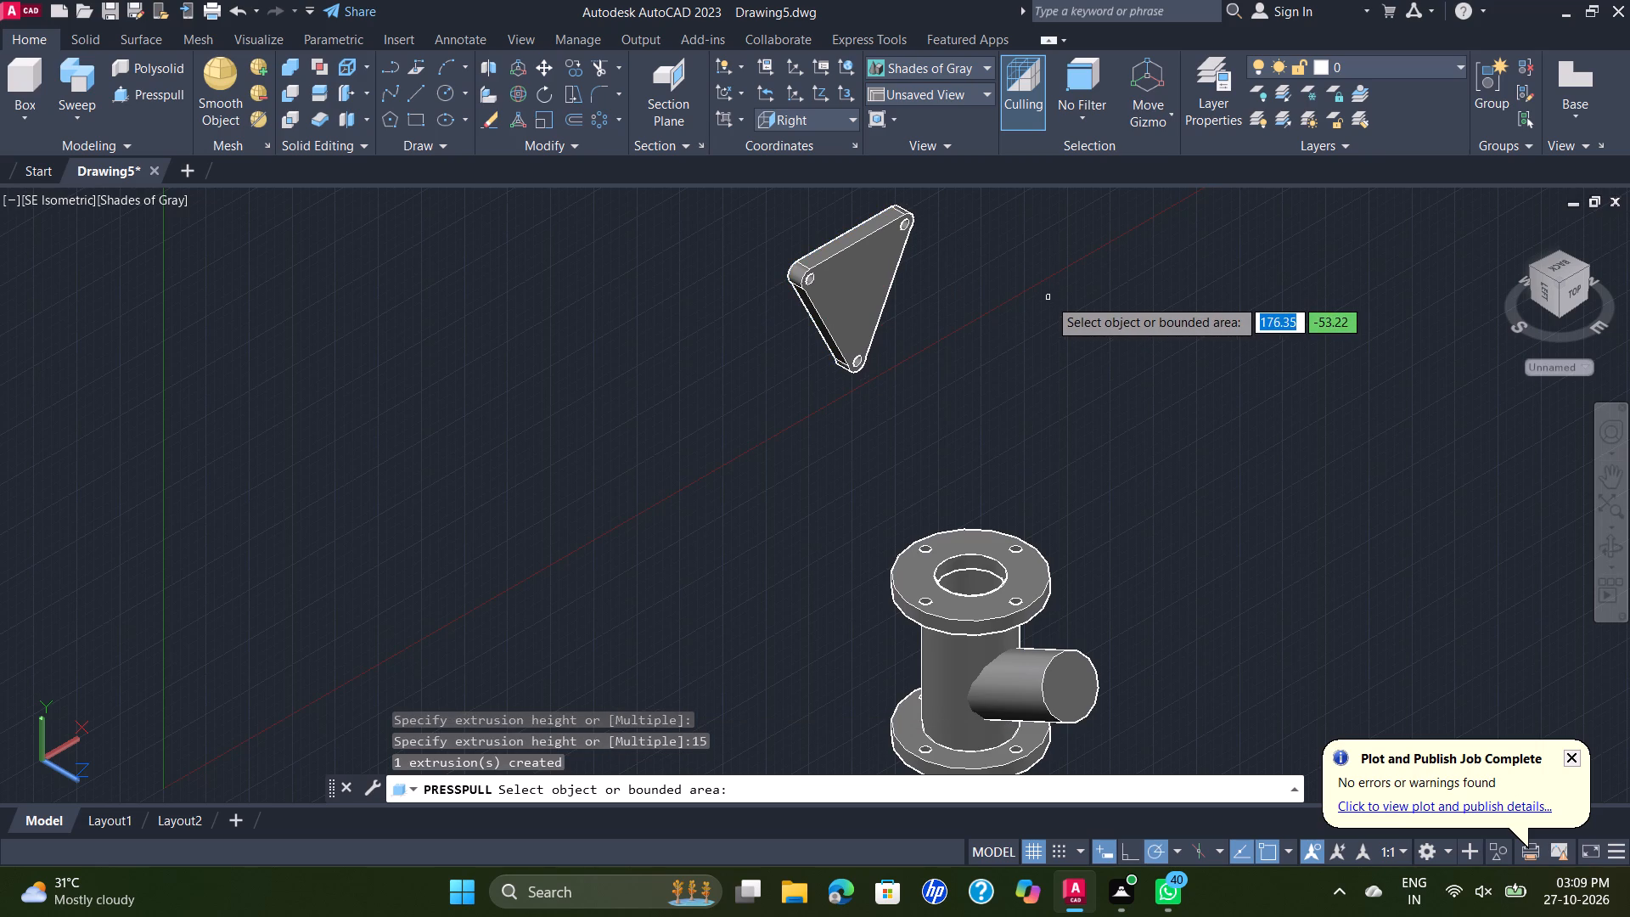
{"action": "key", "text": "Escape"}
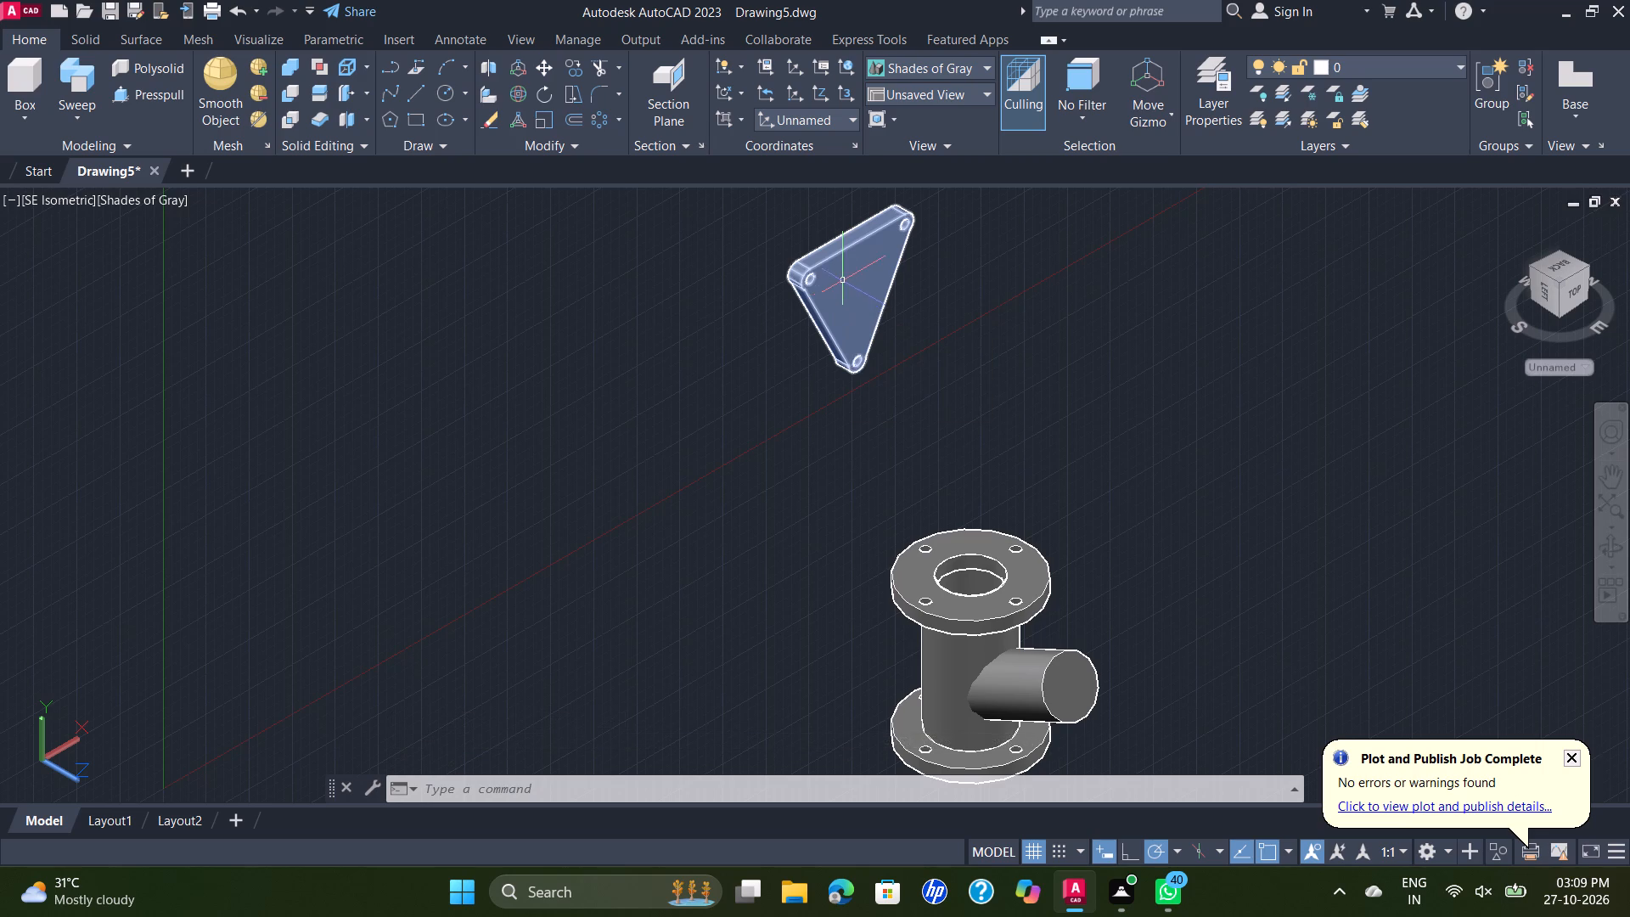
Switch the visual style to 2D Wireframe.
{"action": "left_click", "coordinate": [830, 242]}
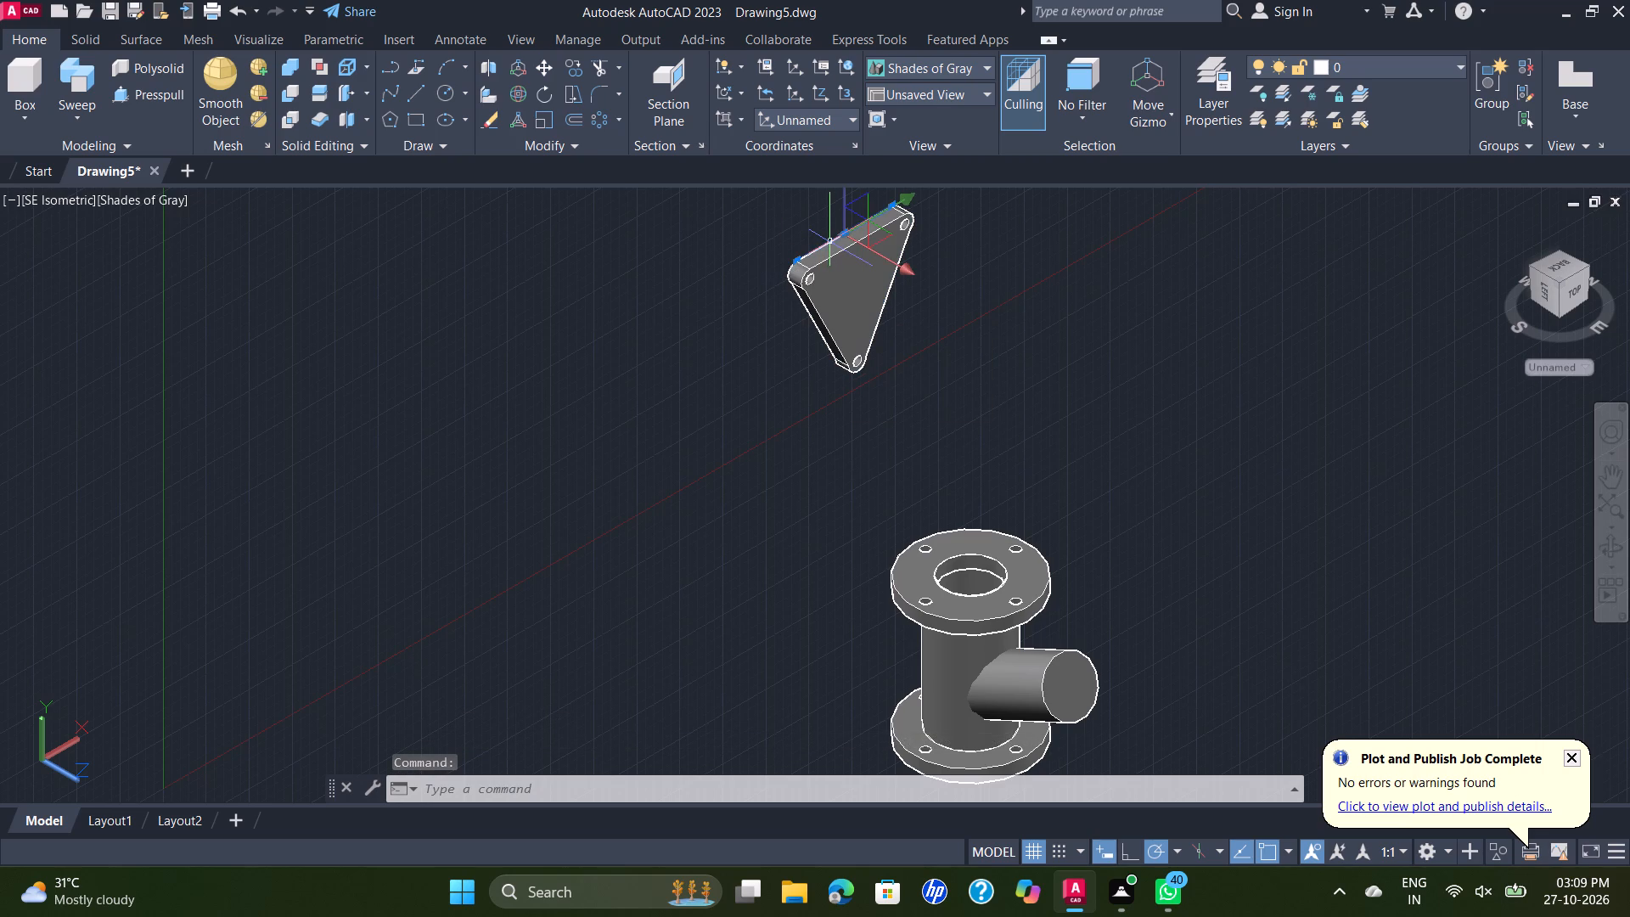
{"action": "key", "text": "Escape"}
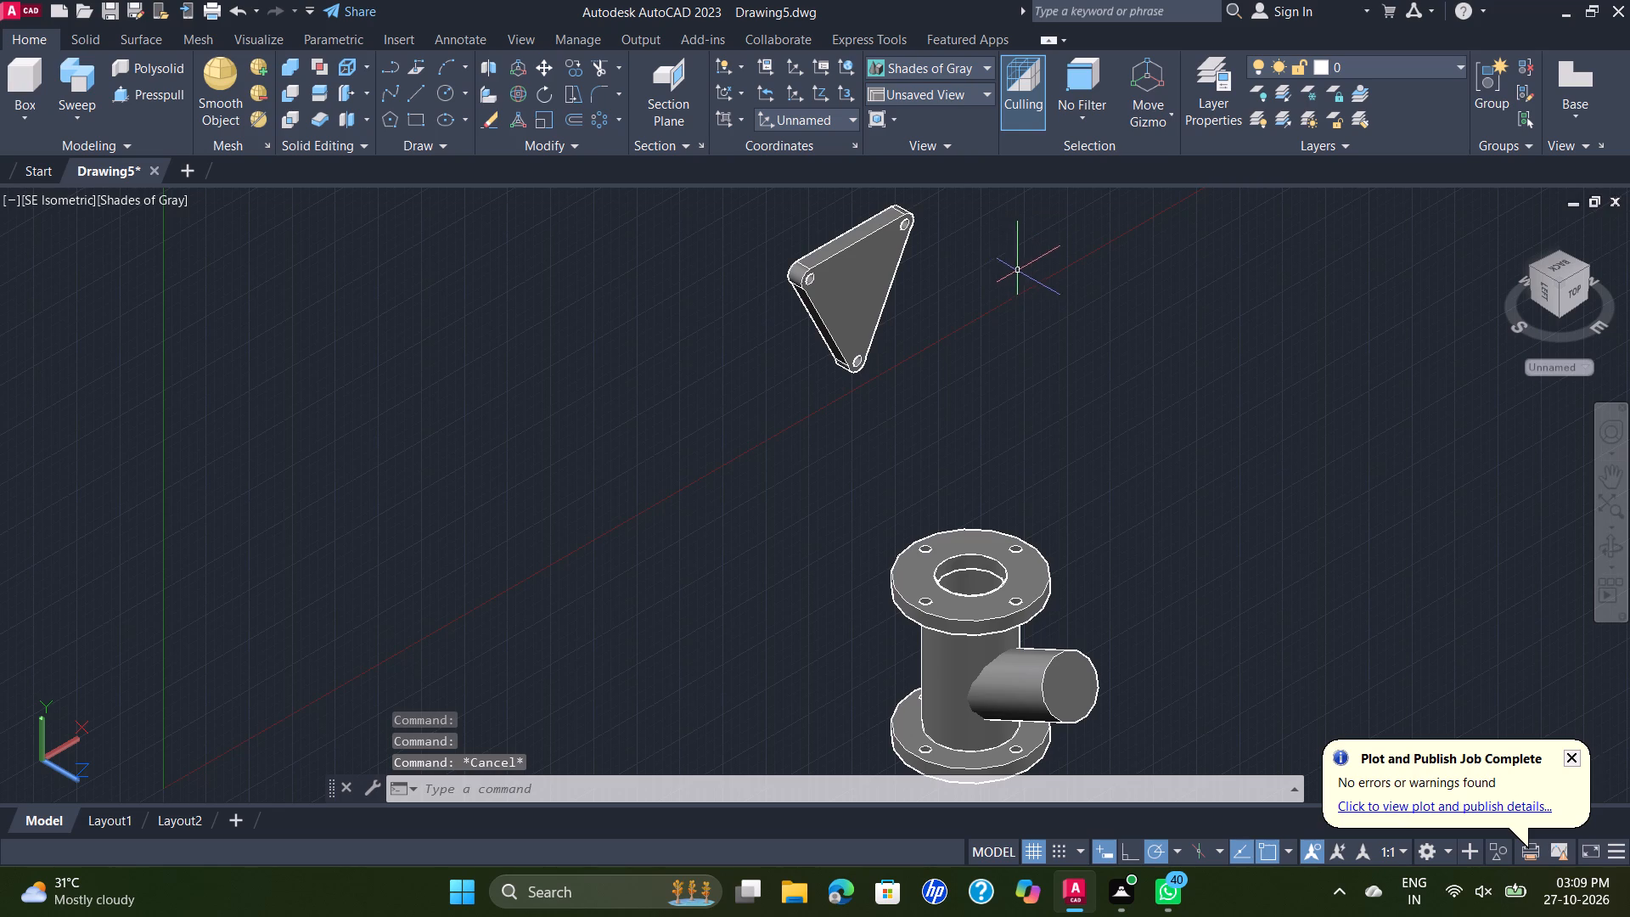
{"action": "left_click", "coordinate": [136, 205]}
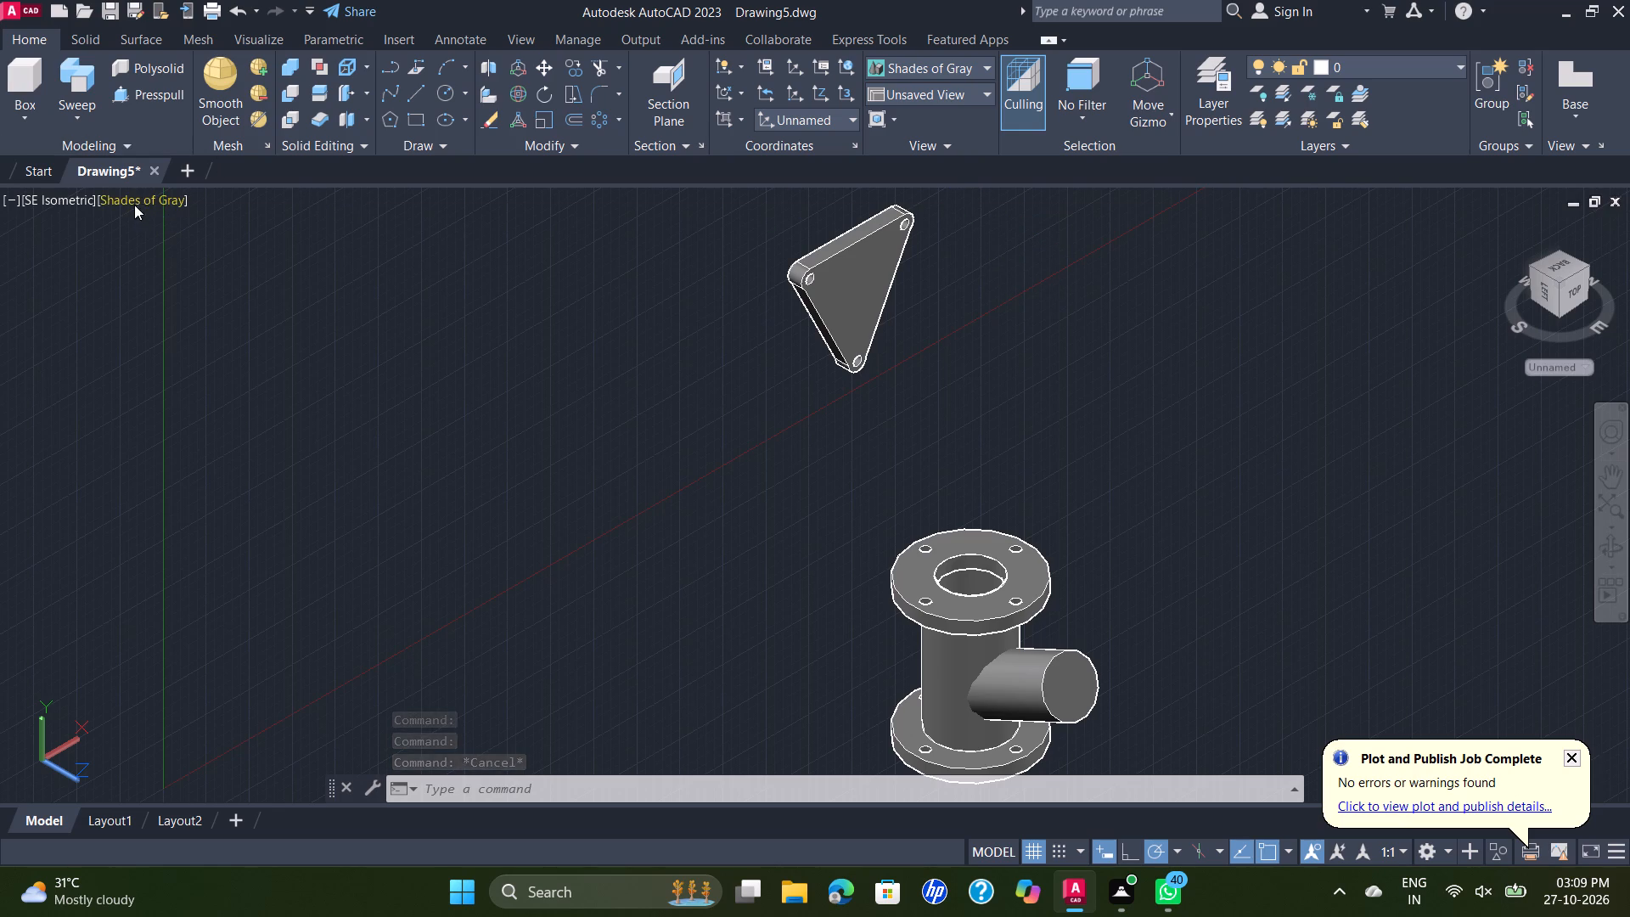
{"action": "left_click", "coordinate": [204, 252]}
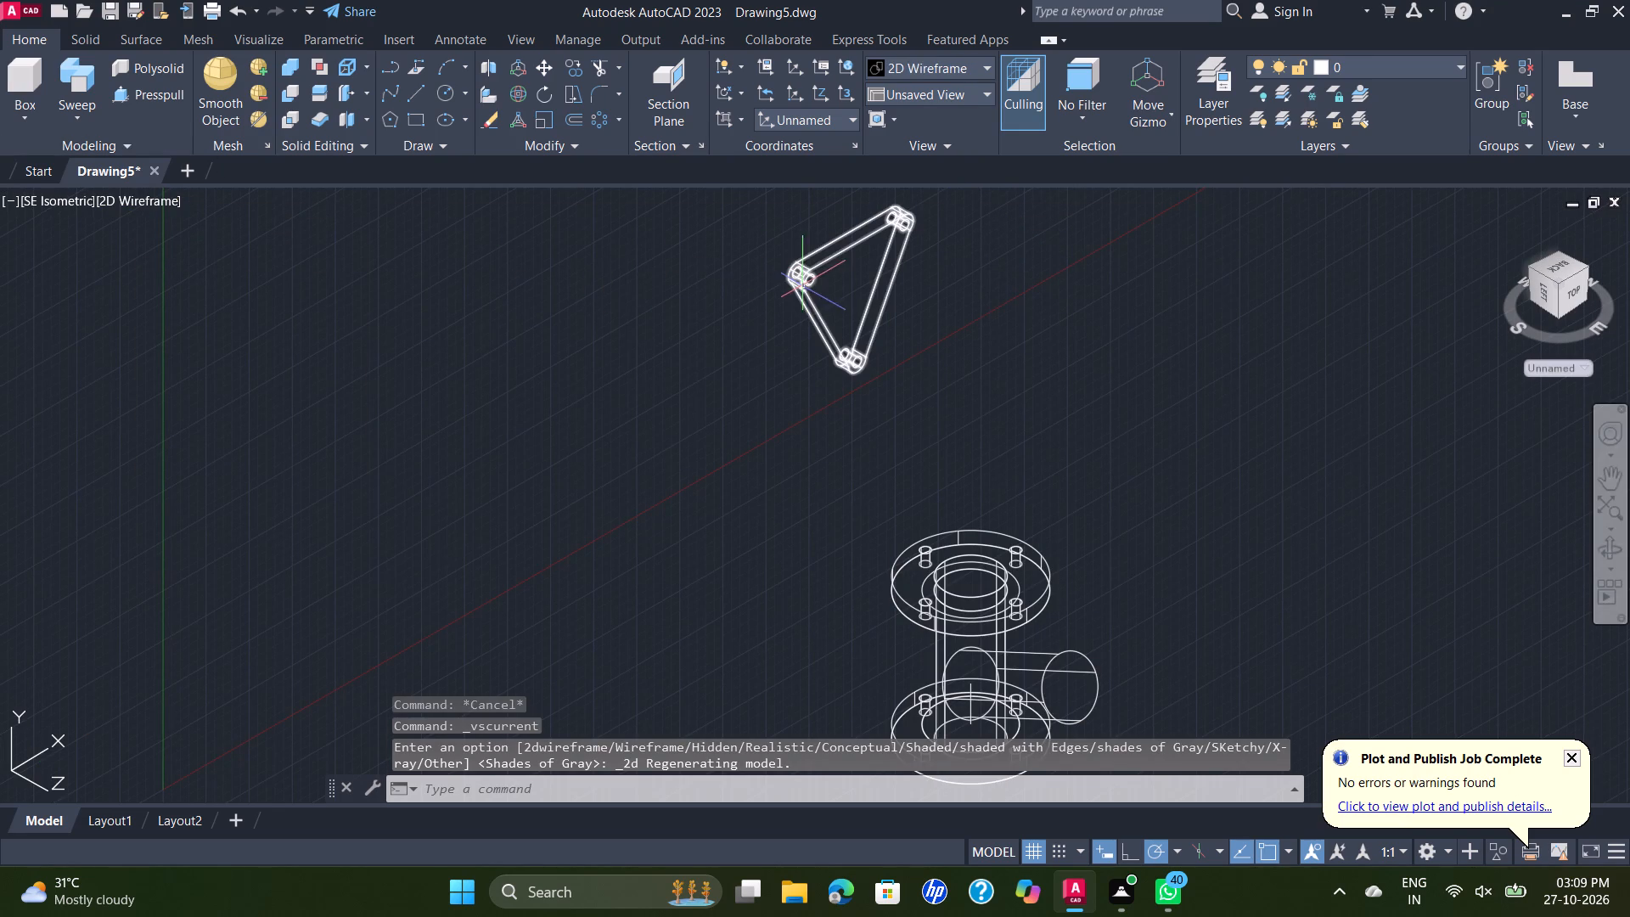
{"action": "scroll", "coordinate": [868, 272], "scroll_direction": "up", "scroll_amount": 1}
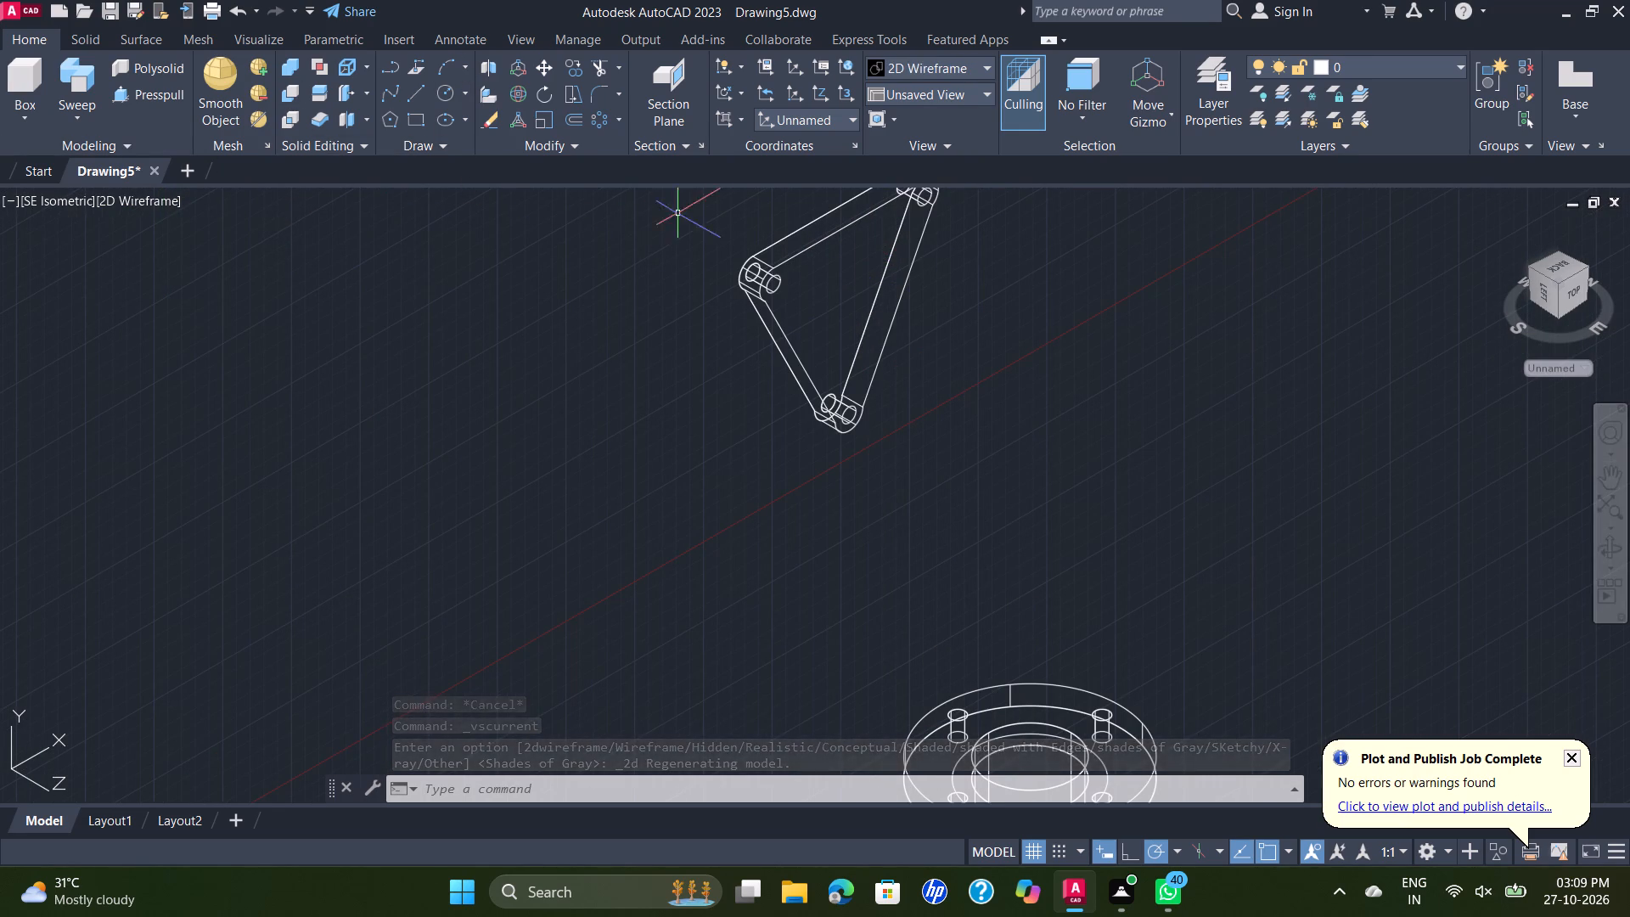
{"action": "scroll", "coordinate": [701, 206], "scroll_direction": "down", "scroll_amount": 1}
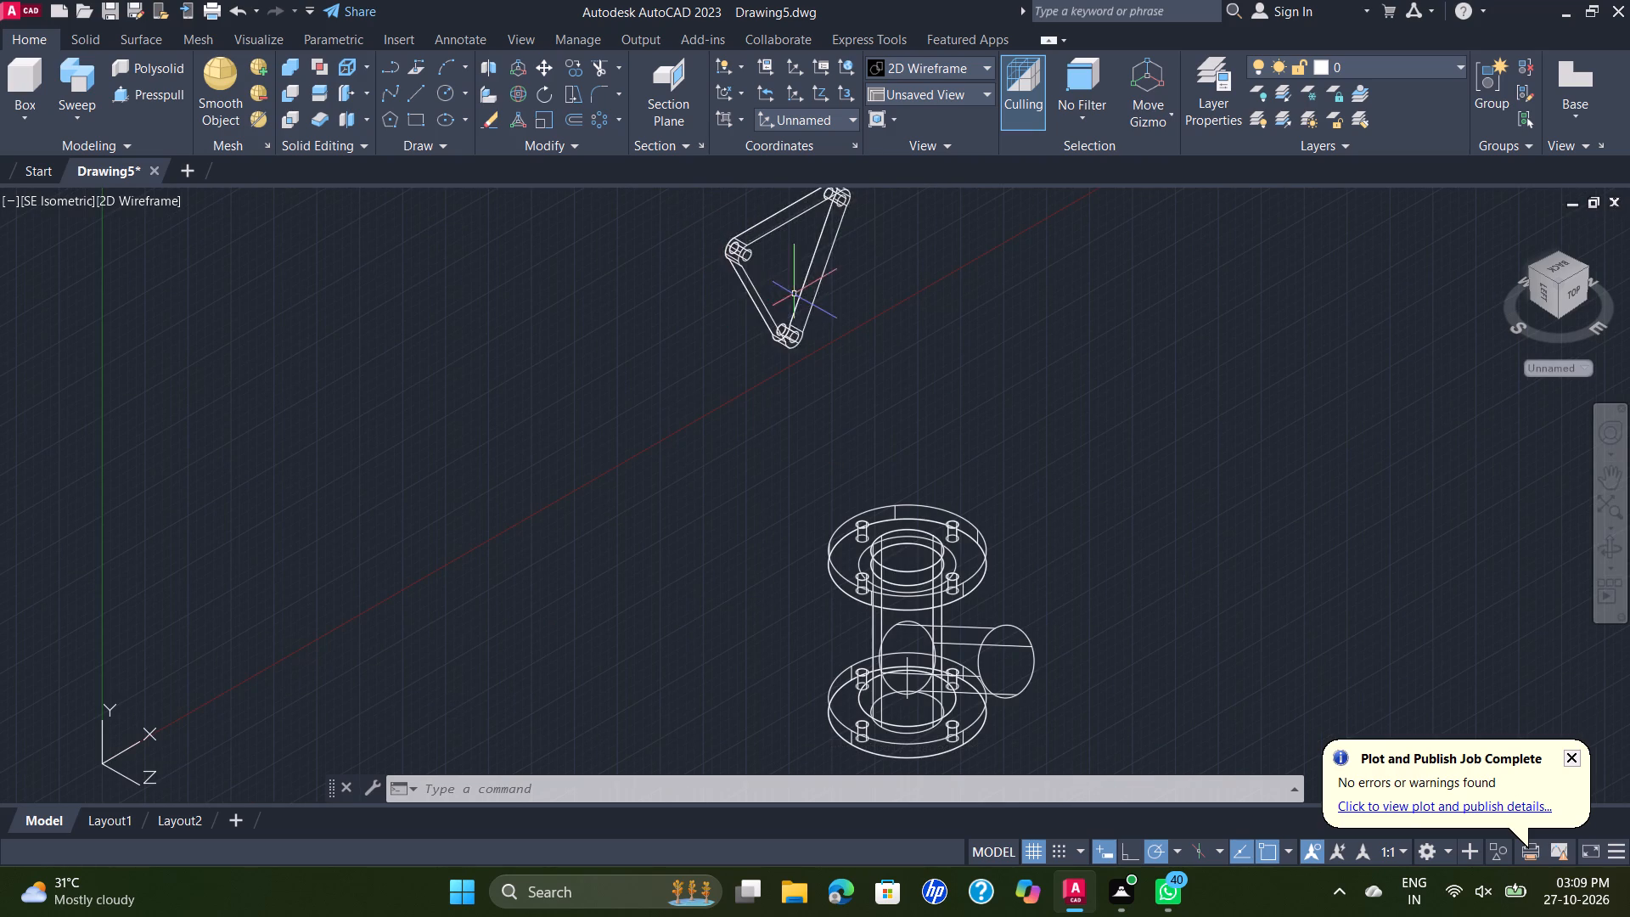
{"action": "key", "text": "Escape"}
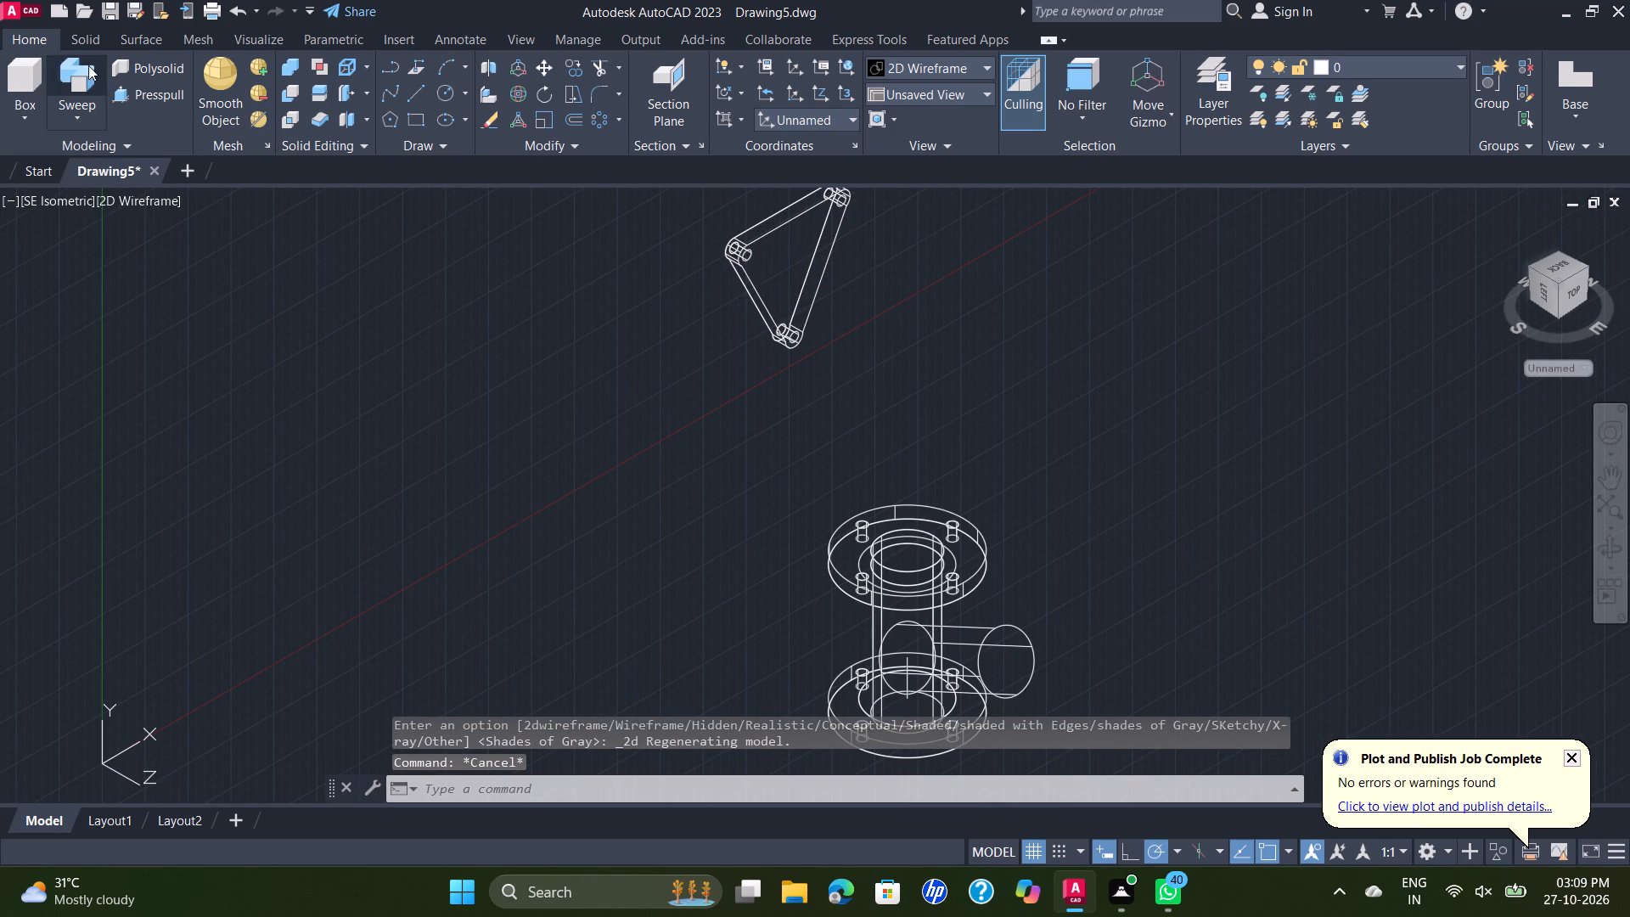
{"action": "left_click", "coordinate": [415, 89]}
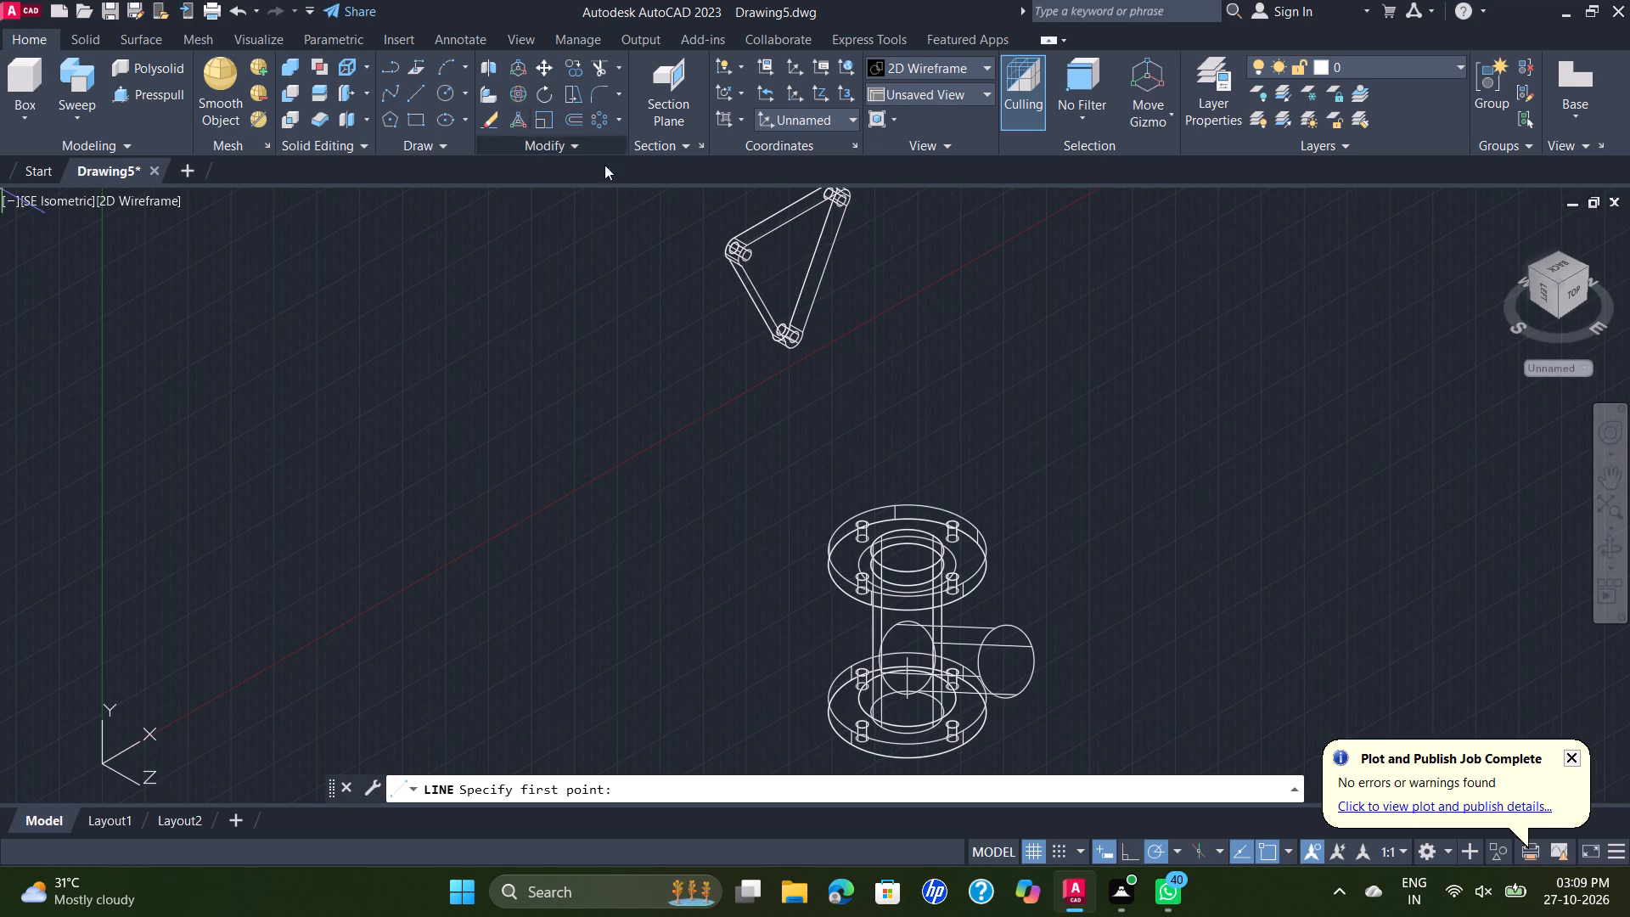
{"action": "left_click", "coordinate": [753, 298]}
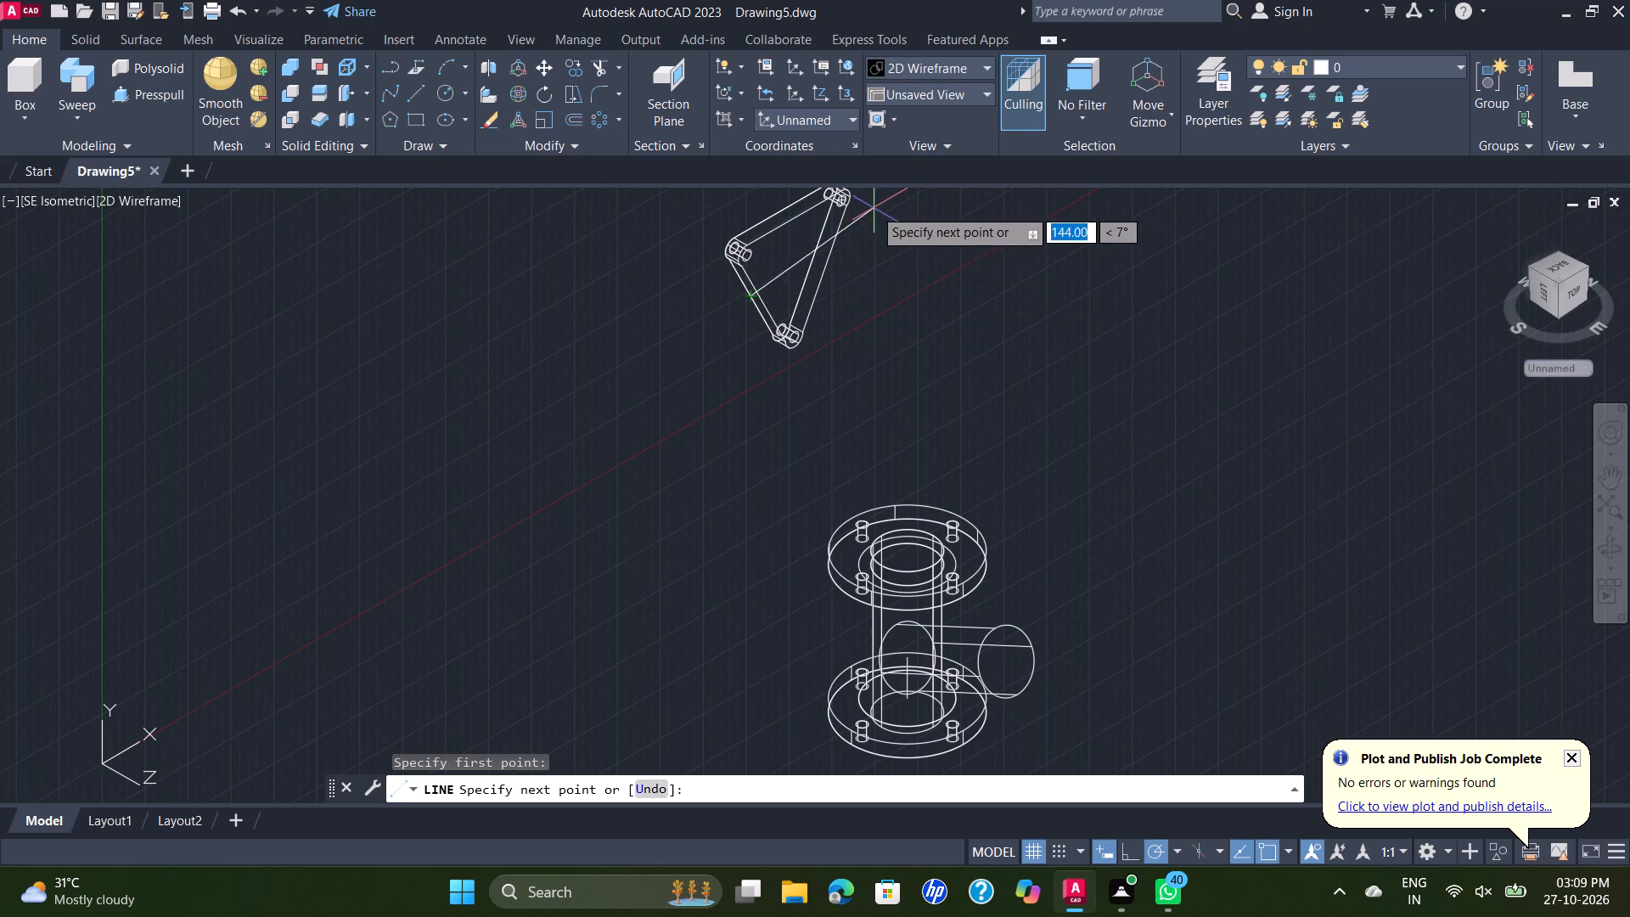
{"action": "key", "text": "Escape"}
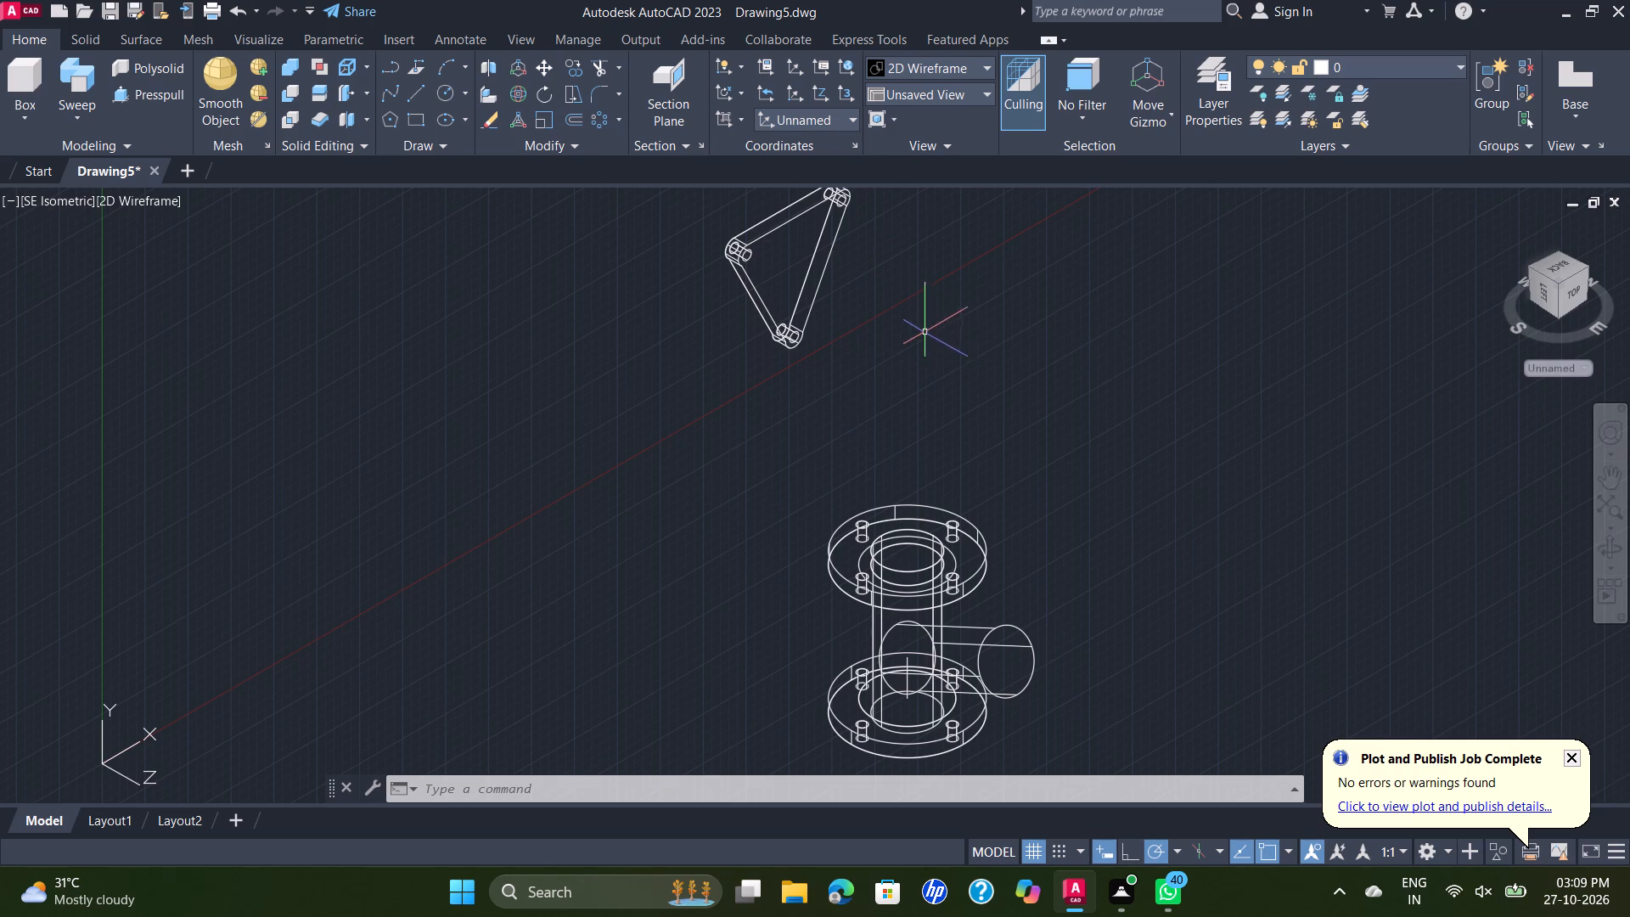
Draw a 55-unit line straight down from the midpoint of the triangular flange's rear top edge.
{"action": "key", "text": "space"}
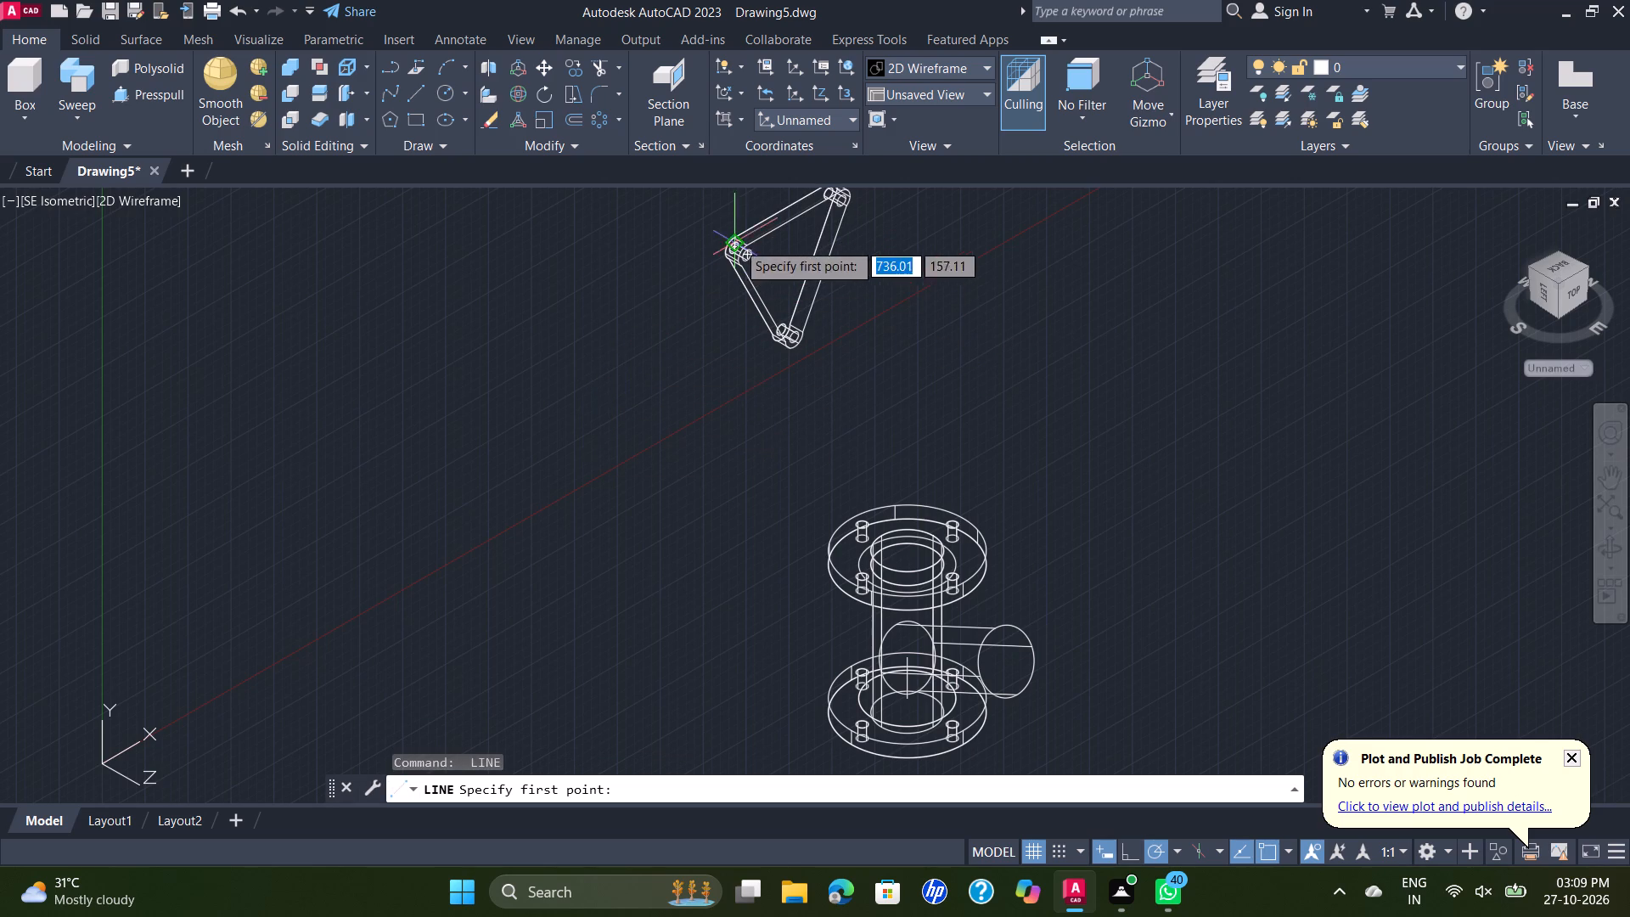
{"action": "left_click", "coordinate": [780, 214]}
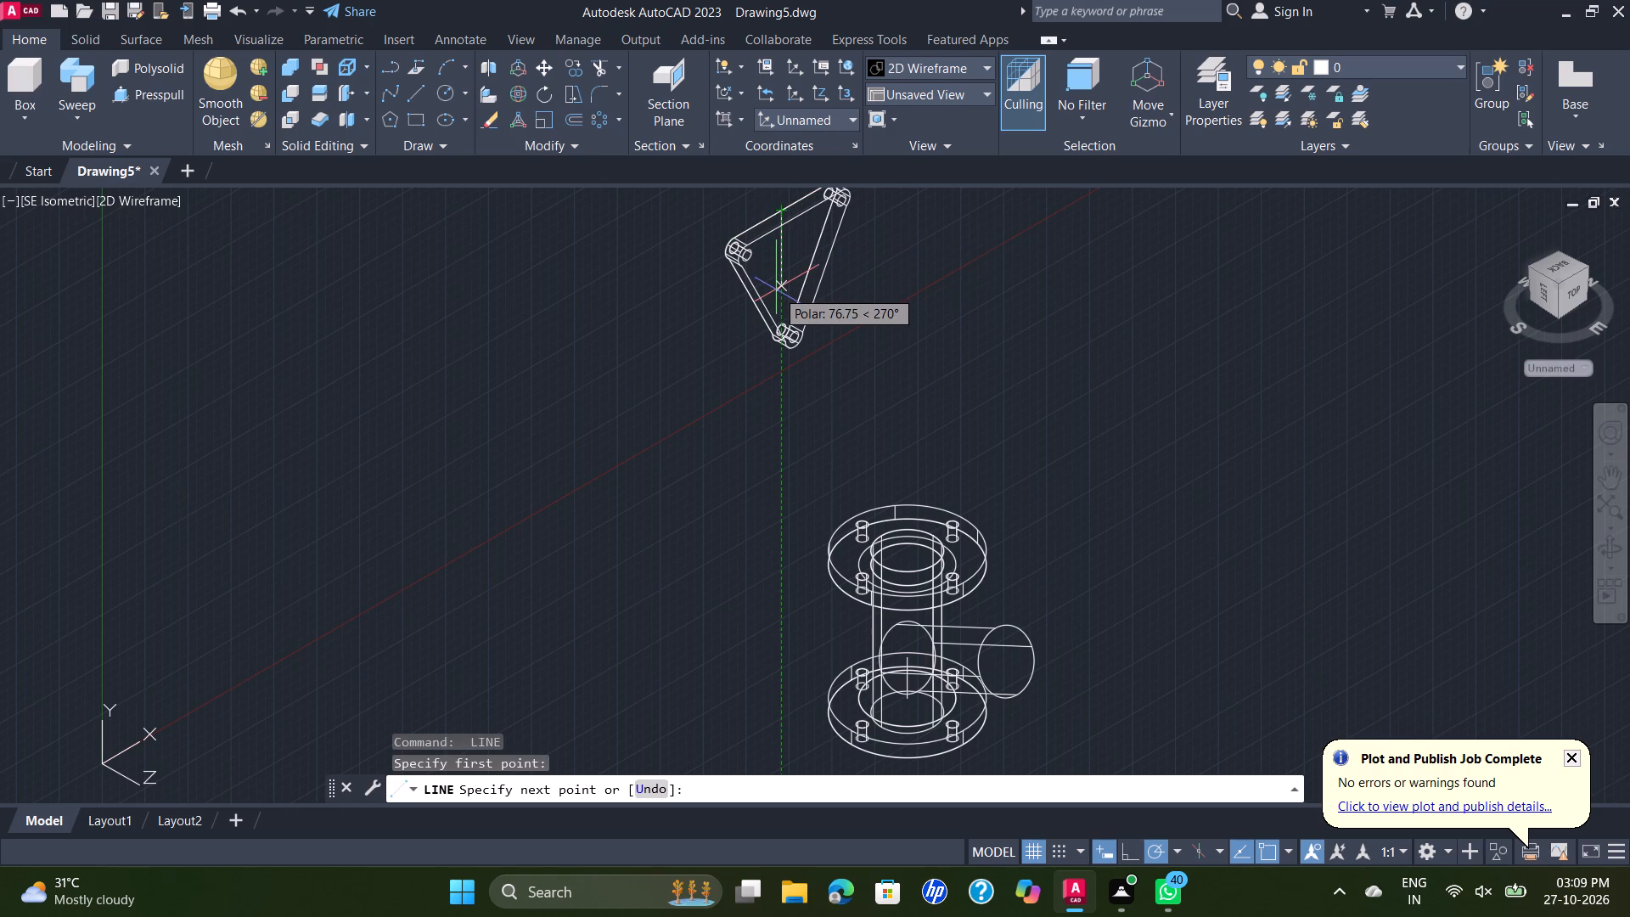
{"action": "type", "text": "55"}
{"action": "key", "text": "Return"}
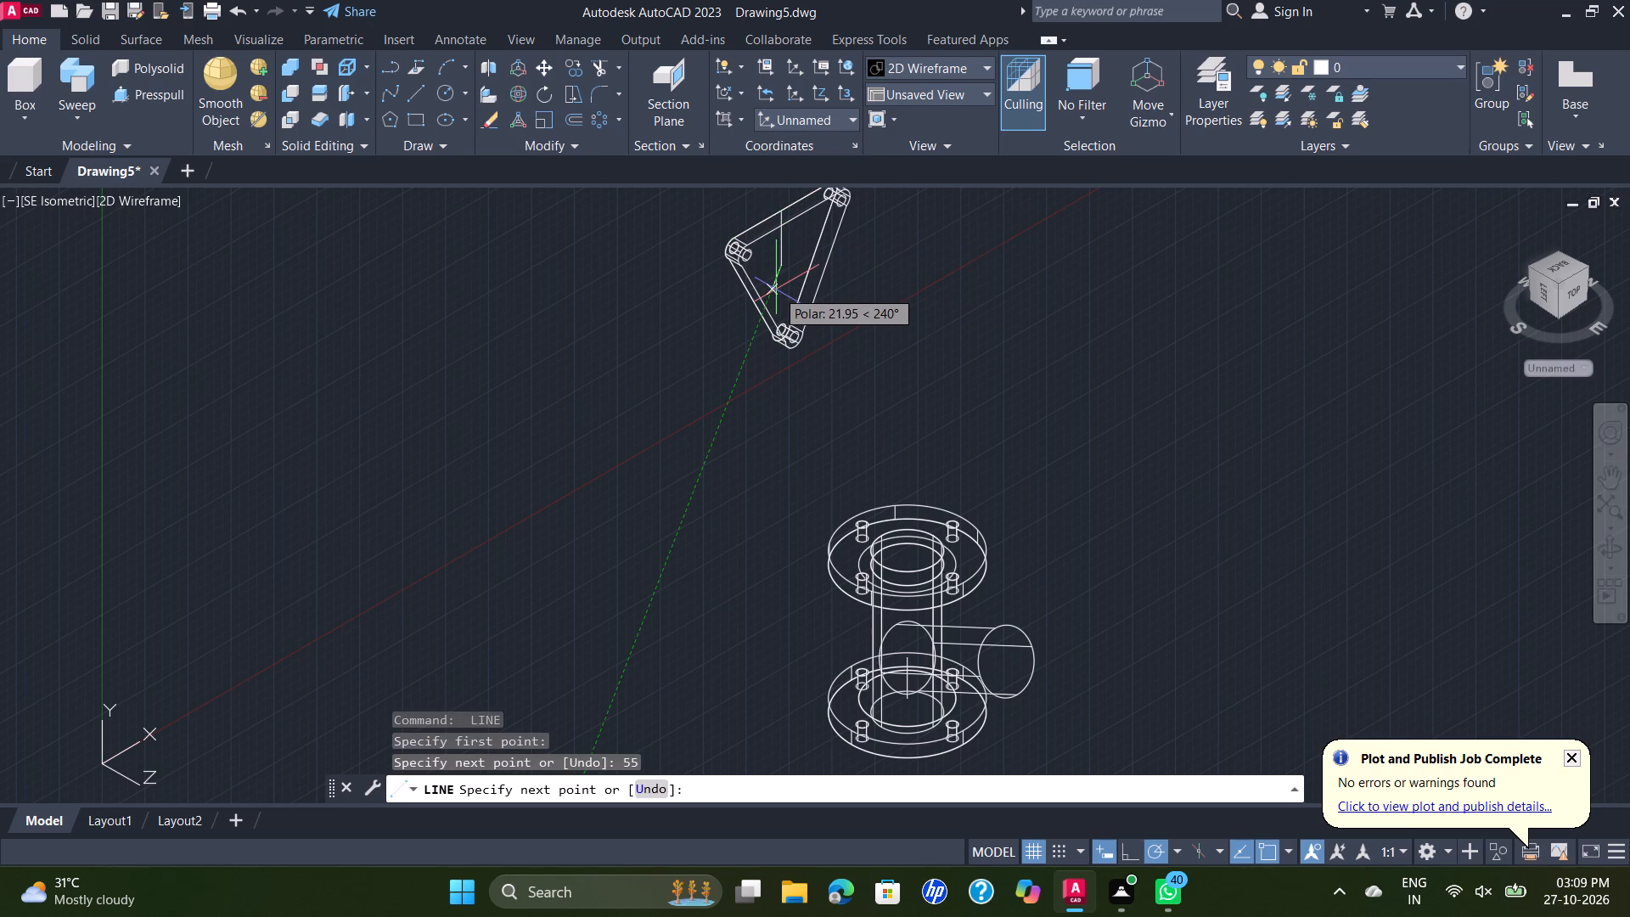
{"action": "key", "text": "Escape"}
Move the triangular flange with its 55-unit guide line from the line's lower endpoint to the centre of the branch's outer end circle.
{"action": "left_click", "coordinate": [907, 232]}
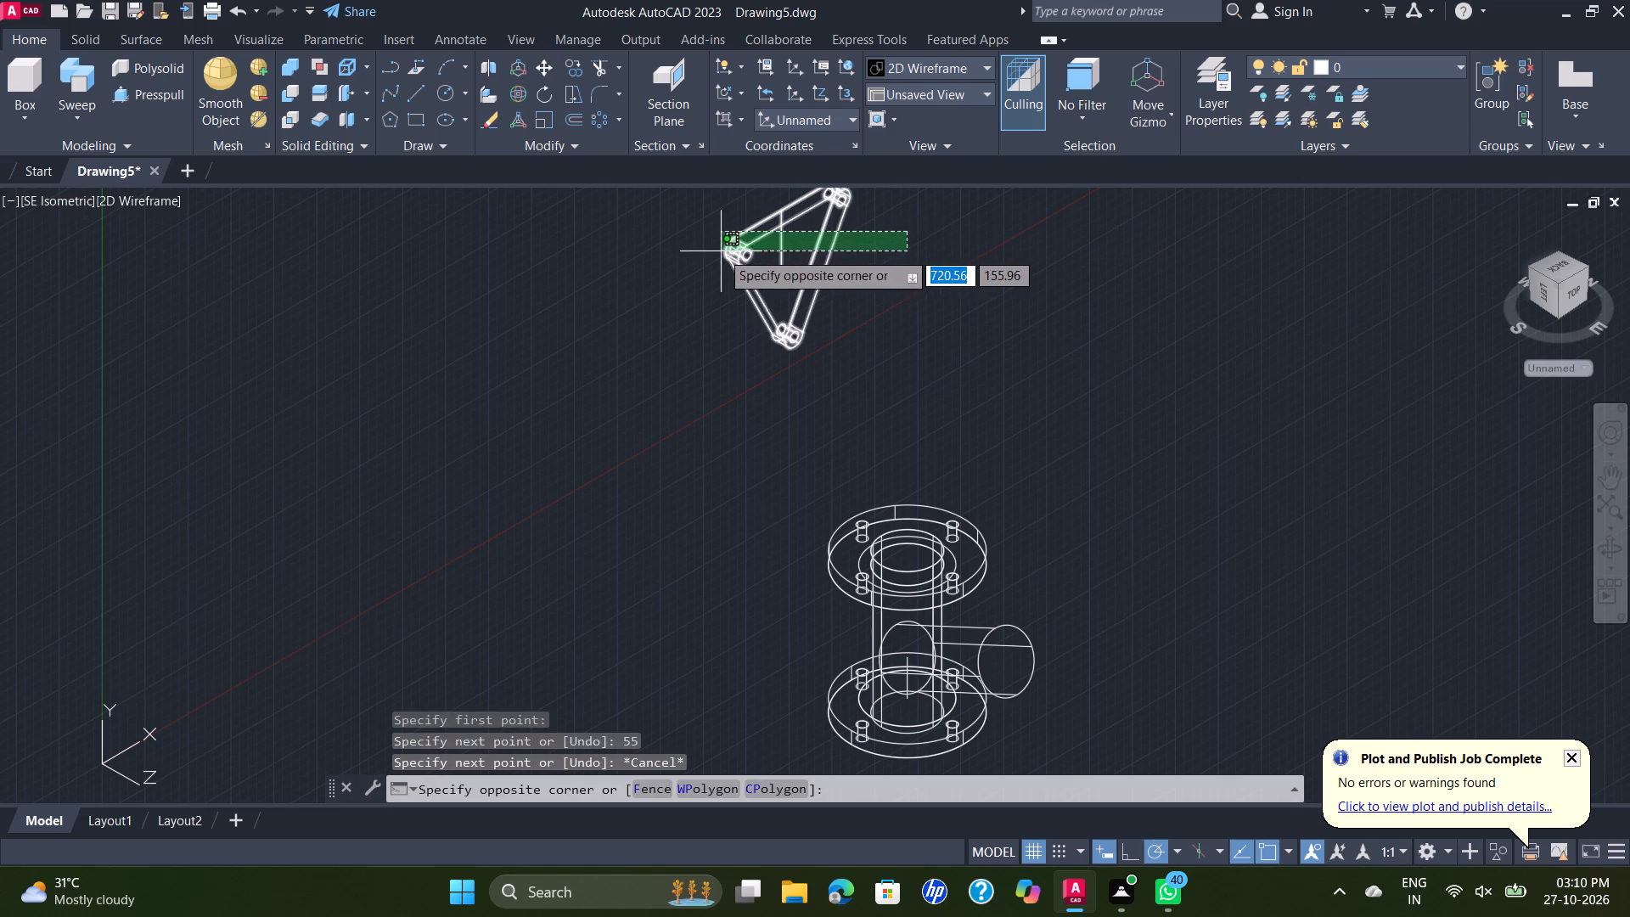
{"action": "left_click", "coordinate": [719, 251]}
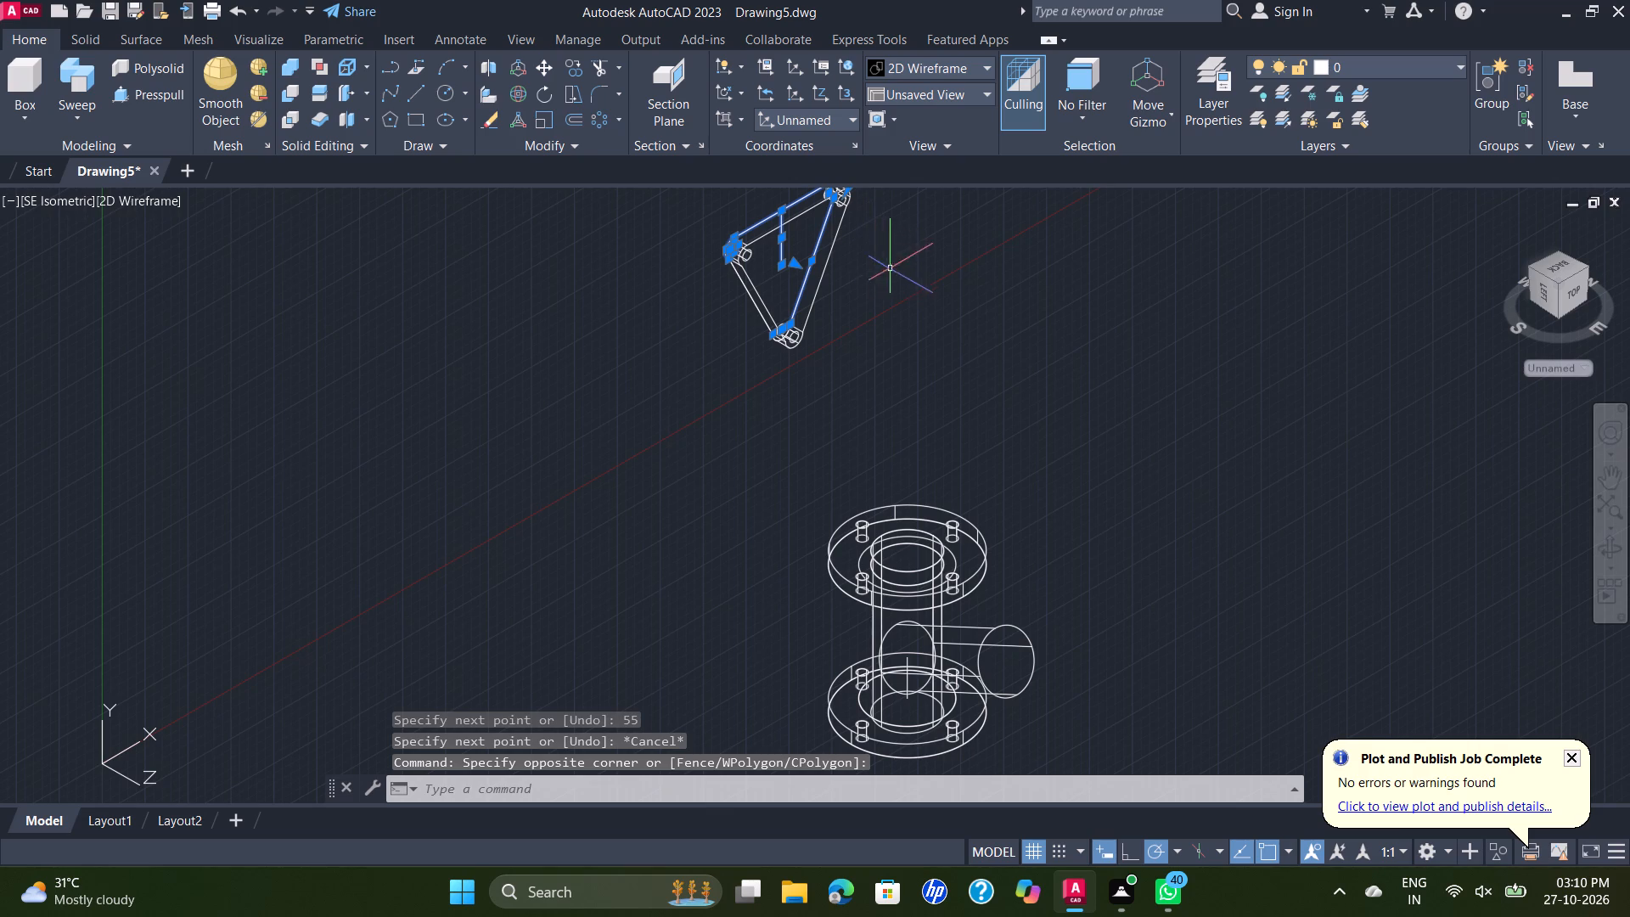
{"action": "middle_click_drag", "start_coordinate": [874, 237], "coordinate": [865, 294]}
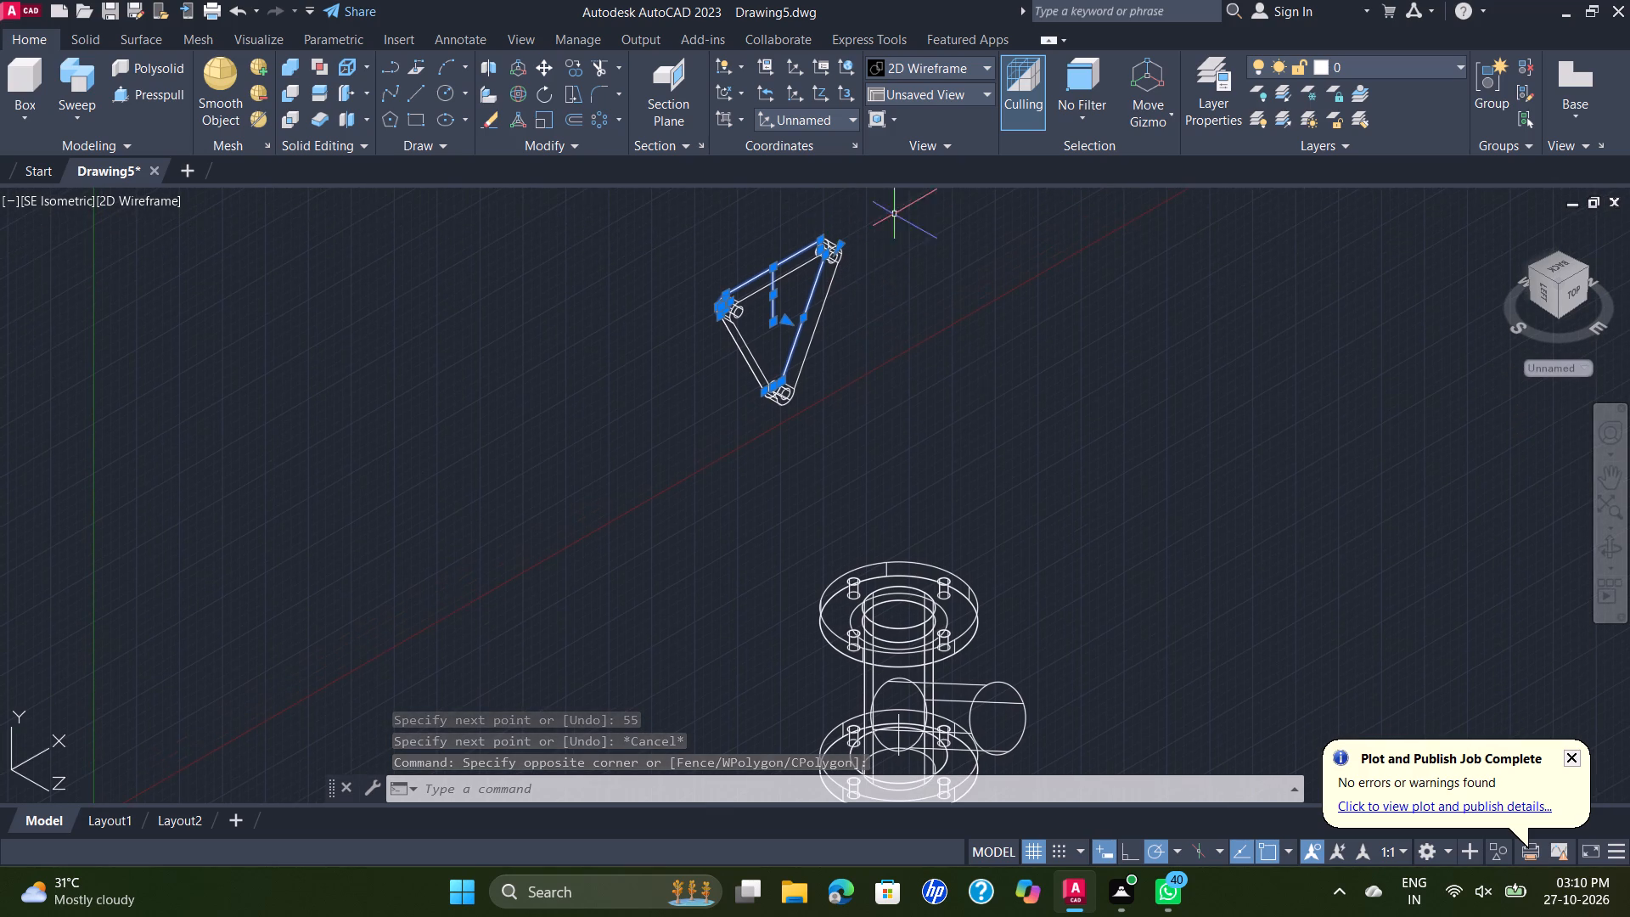
{"action": "left_click", "coordinate": [894, 213]}
{"action": "left_click", "coordinate": [656, 510]}
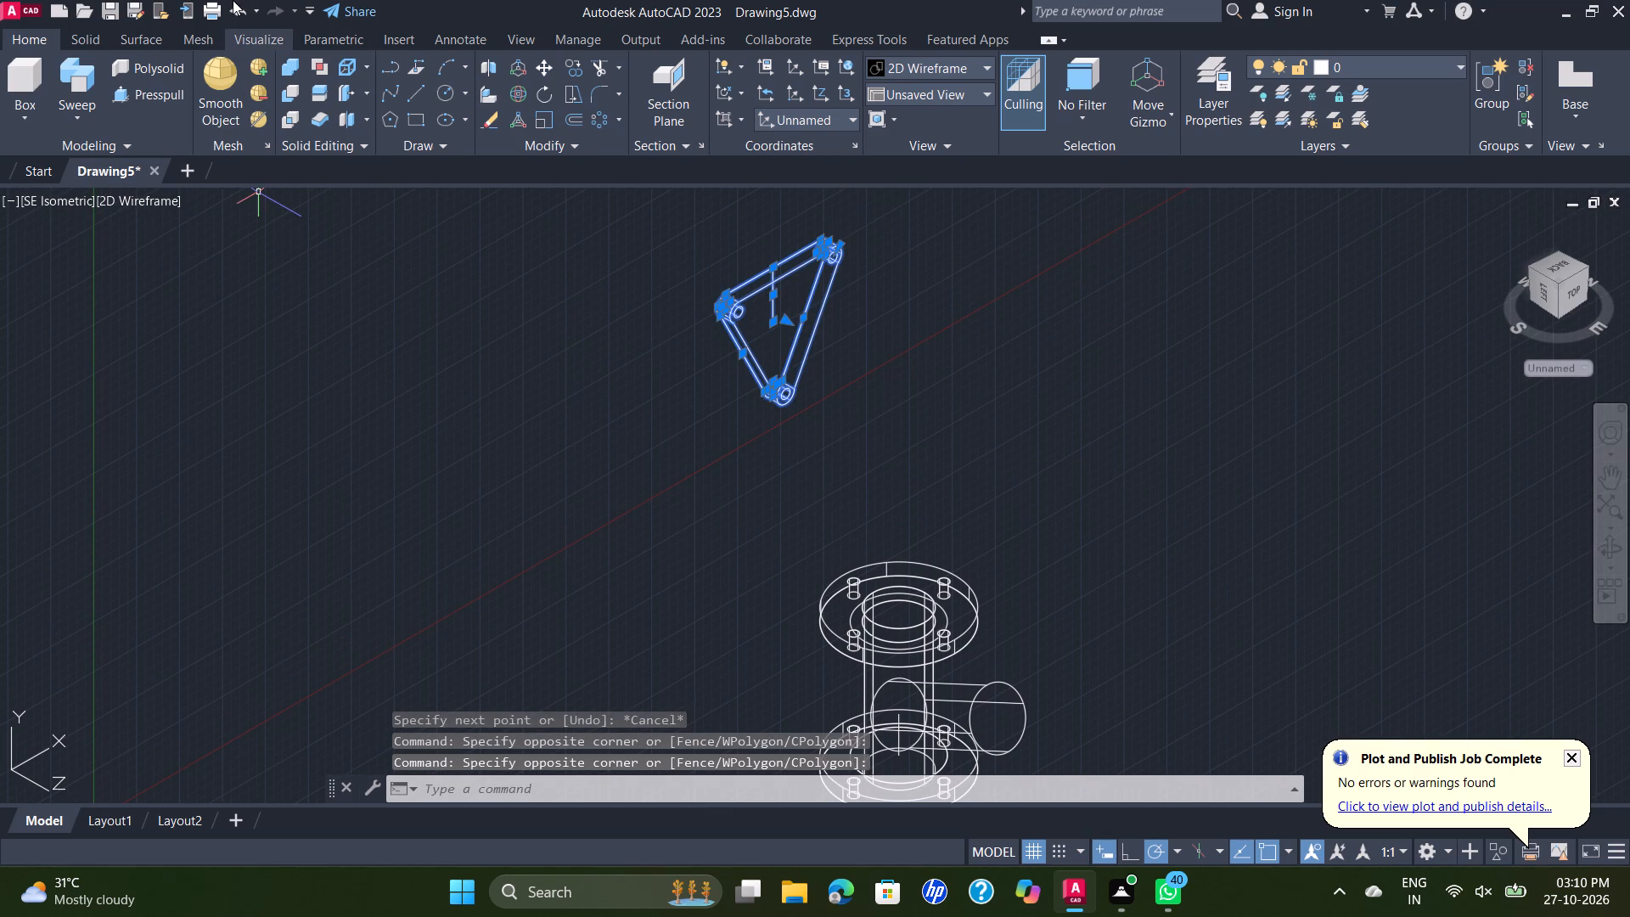
{"action": "left_click", "coordinate": [537, 77]}
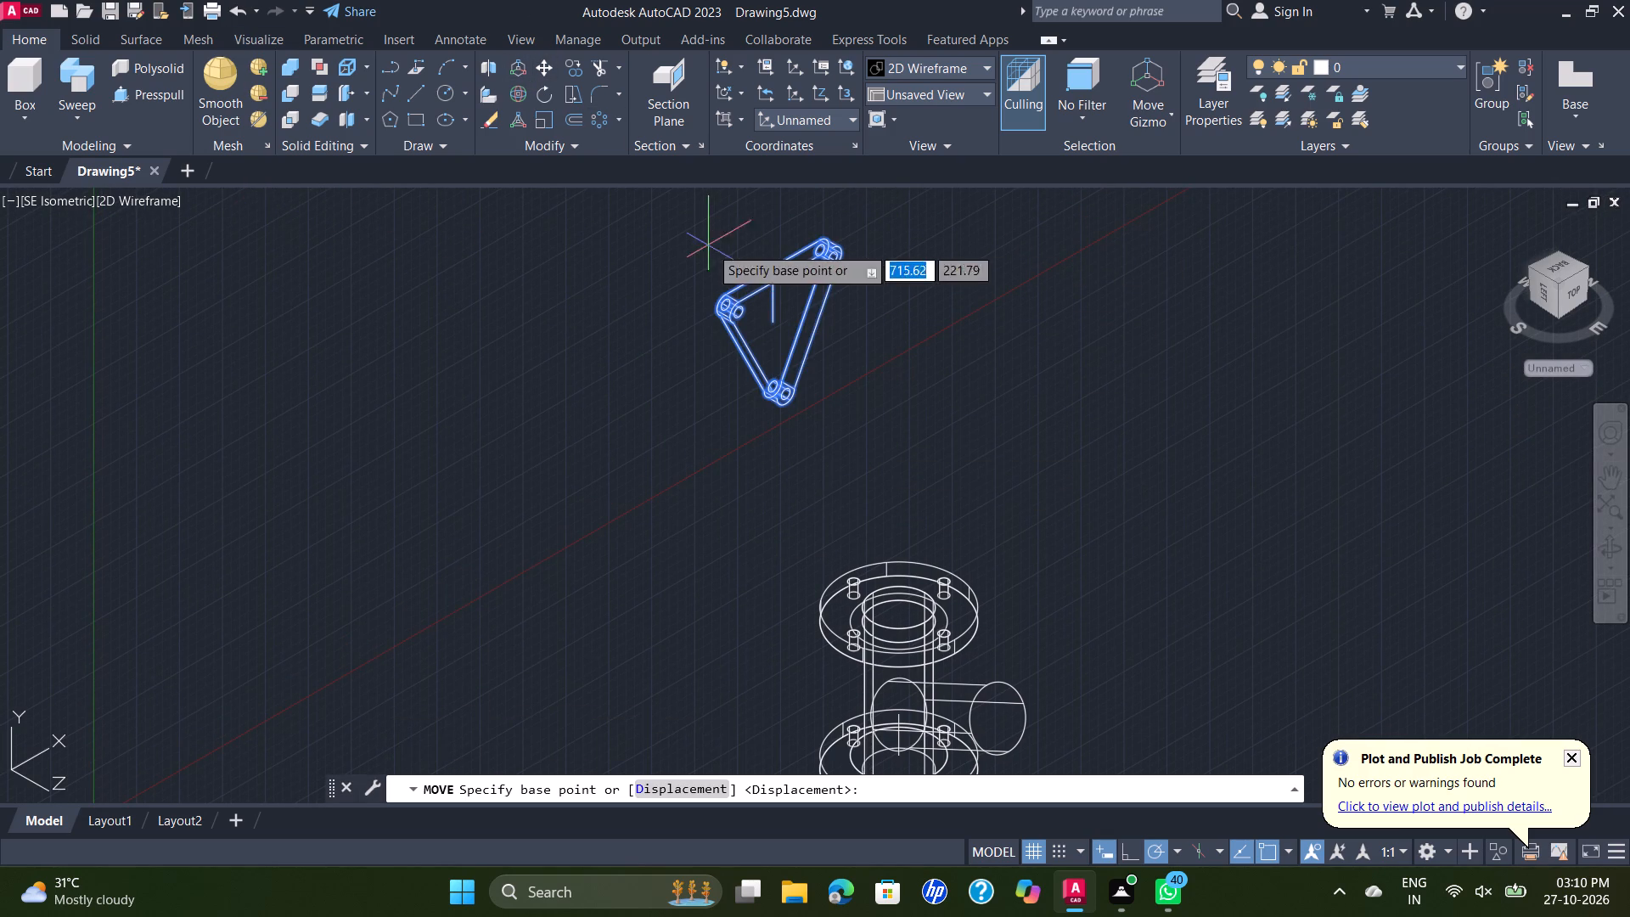
{"action": "scroll", "coordinate": [784, 348], "scroll_direction": "up", "scroll_amount": 1}
{"action": "left_click", "coordinate": [760, 309]}
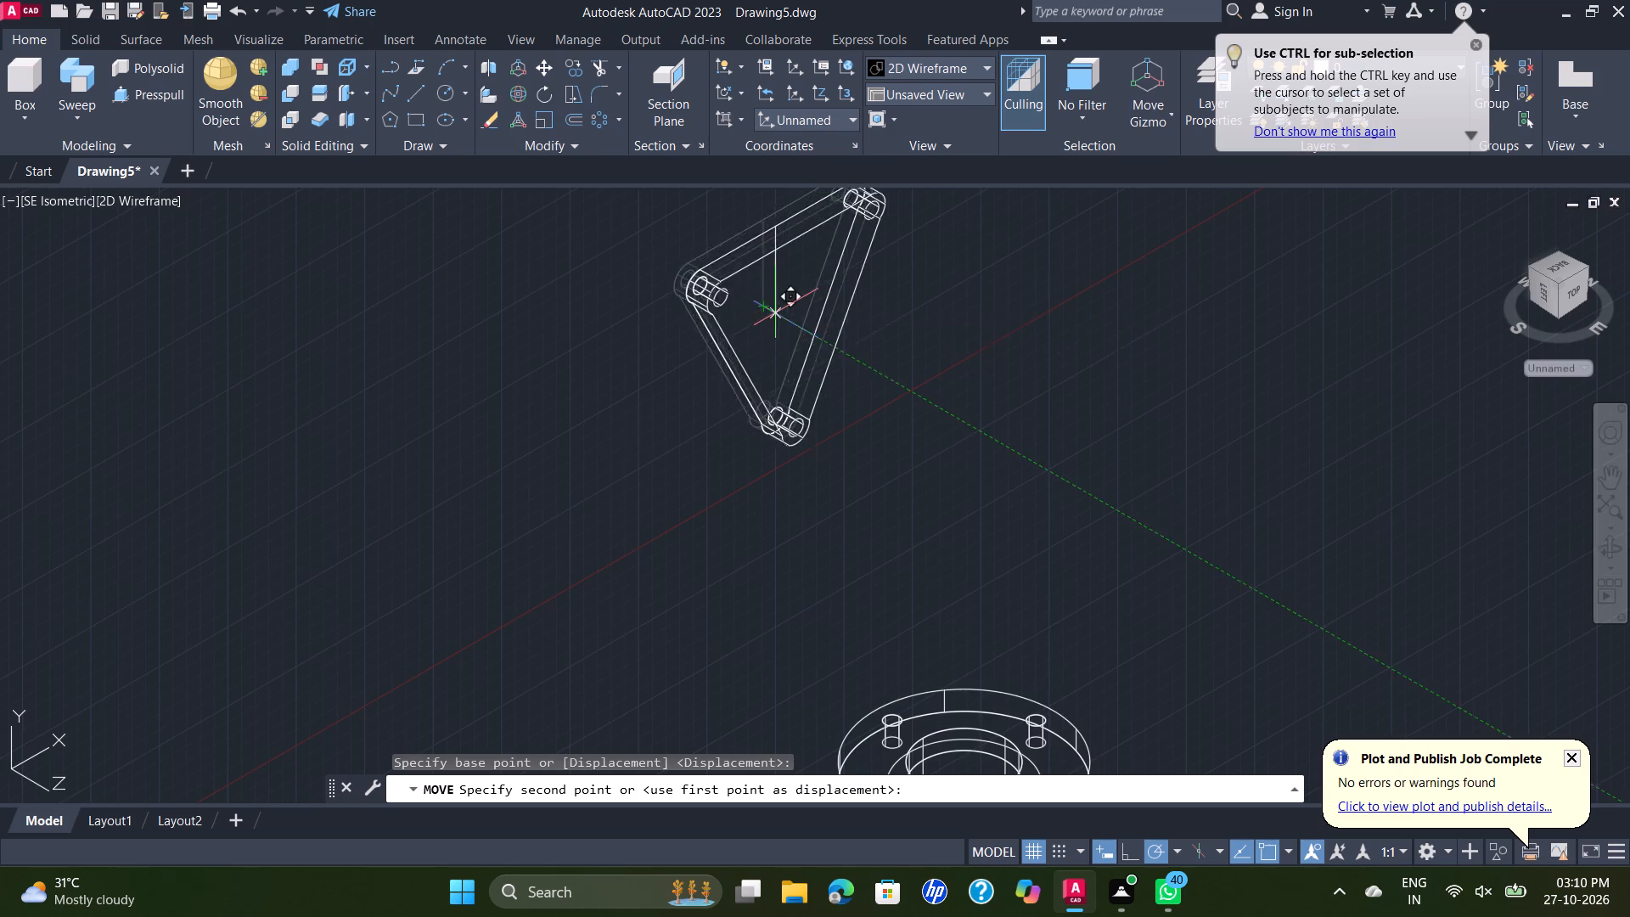
{"action": "scroll", "coordinate": [779, 314], "scroll_direction": "down", "scroll_amount": 3}
{"action": "scroll", "coordinate": [879, 458], "scroll_direction": "up", "scroll_amount": 3}
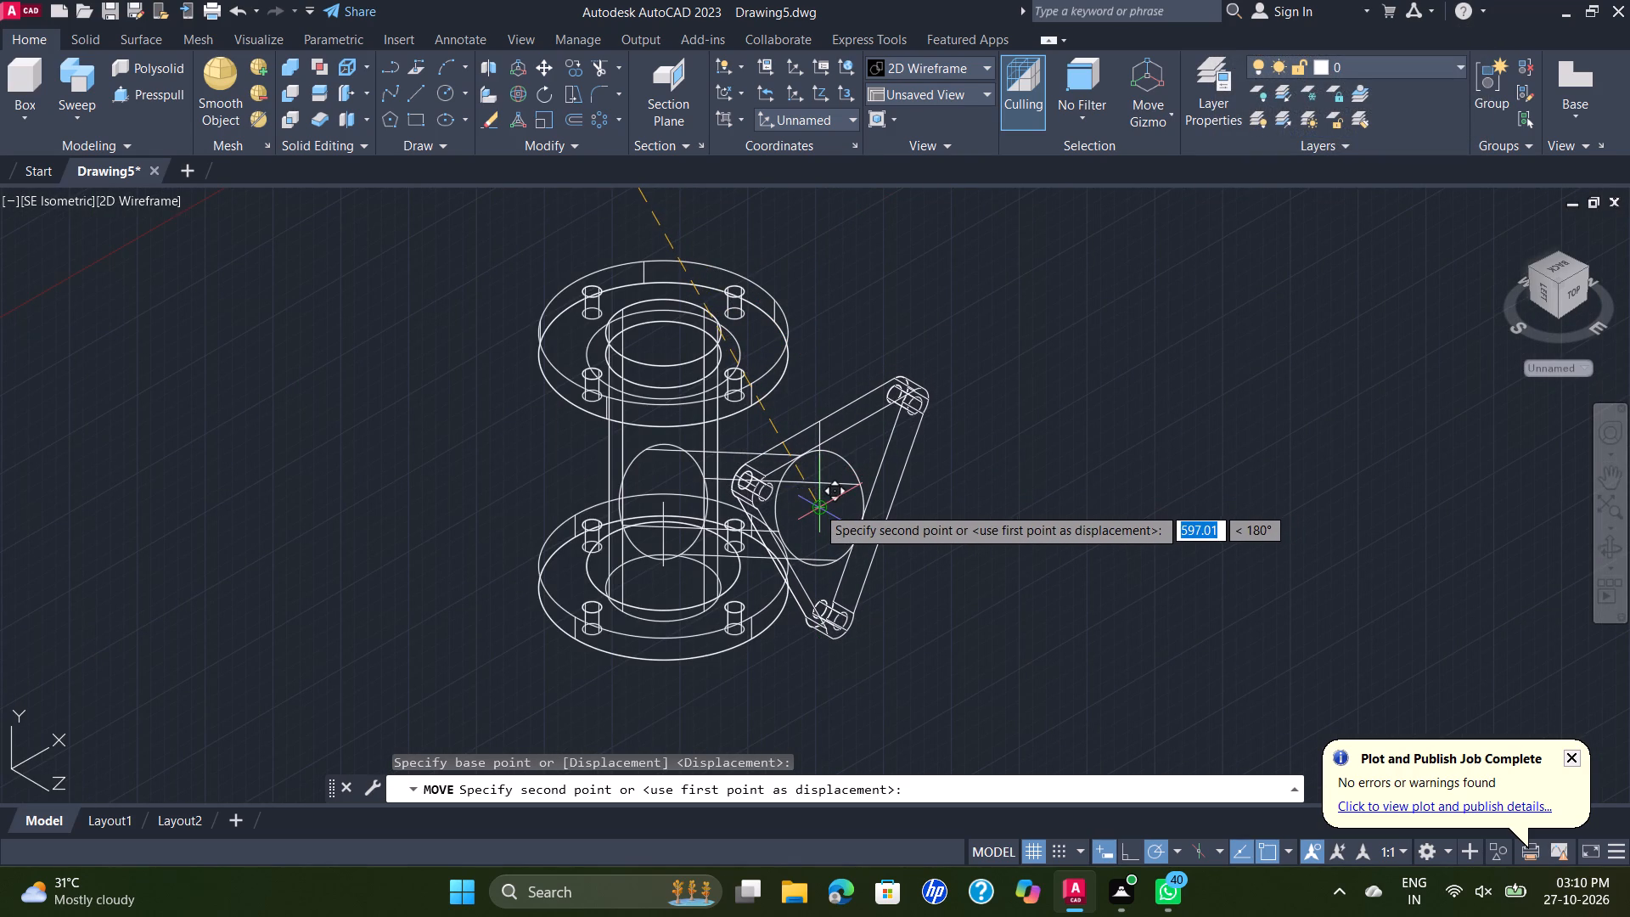
{"action": "left_click", "coordinate": [817, 506]}
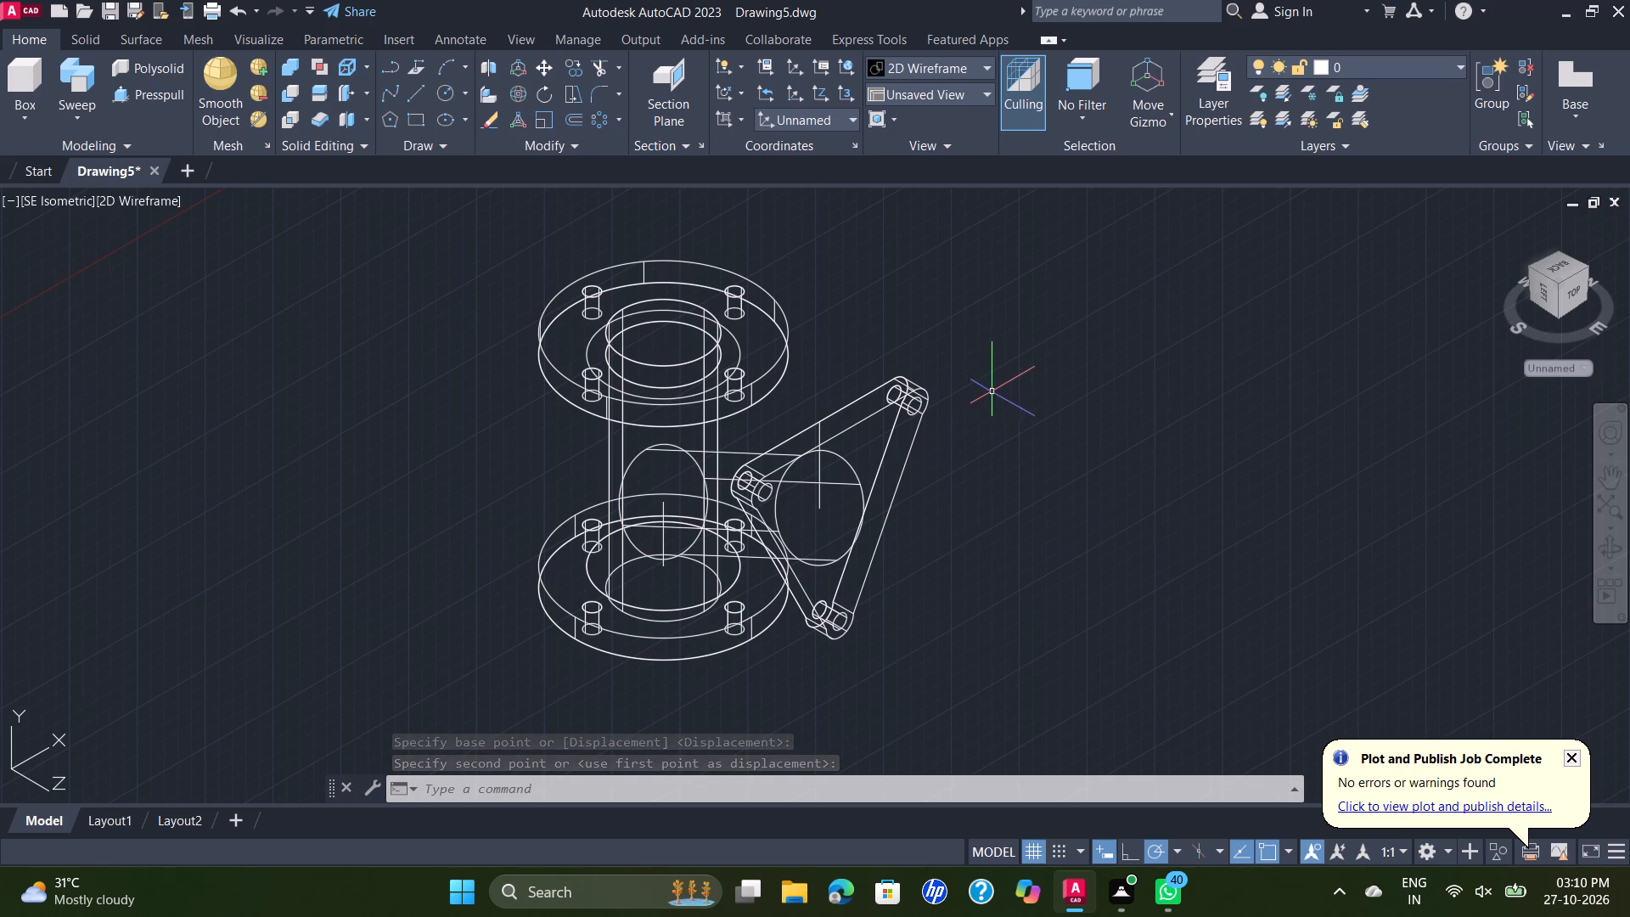
Delete the vertical guide line between the triangular flange's top edge and the branch centre.
{"action": "scroll", "coordinate": [907, 463], "scroll_direction": "up", "scroll_amount": 2}
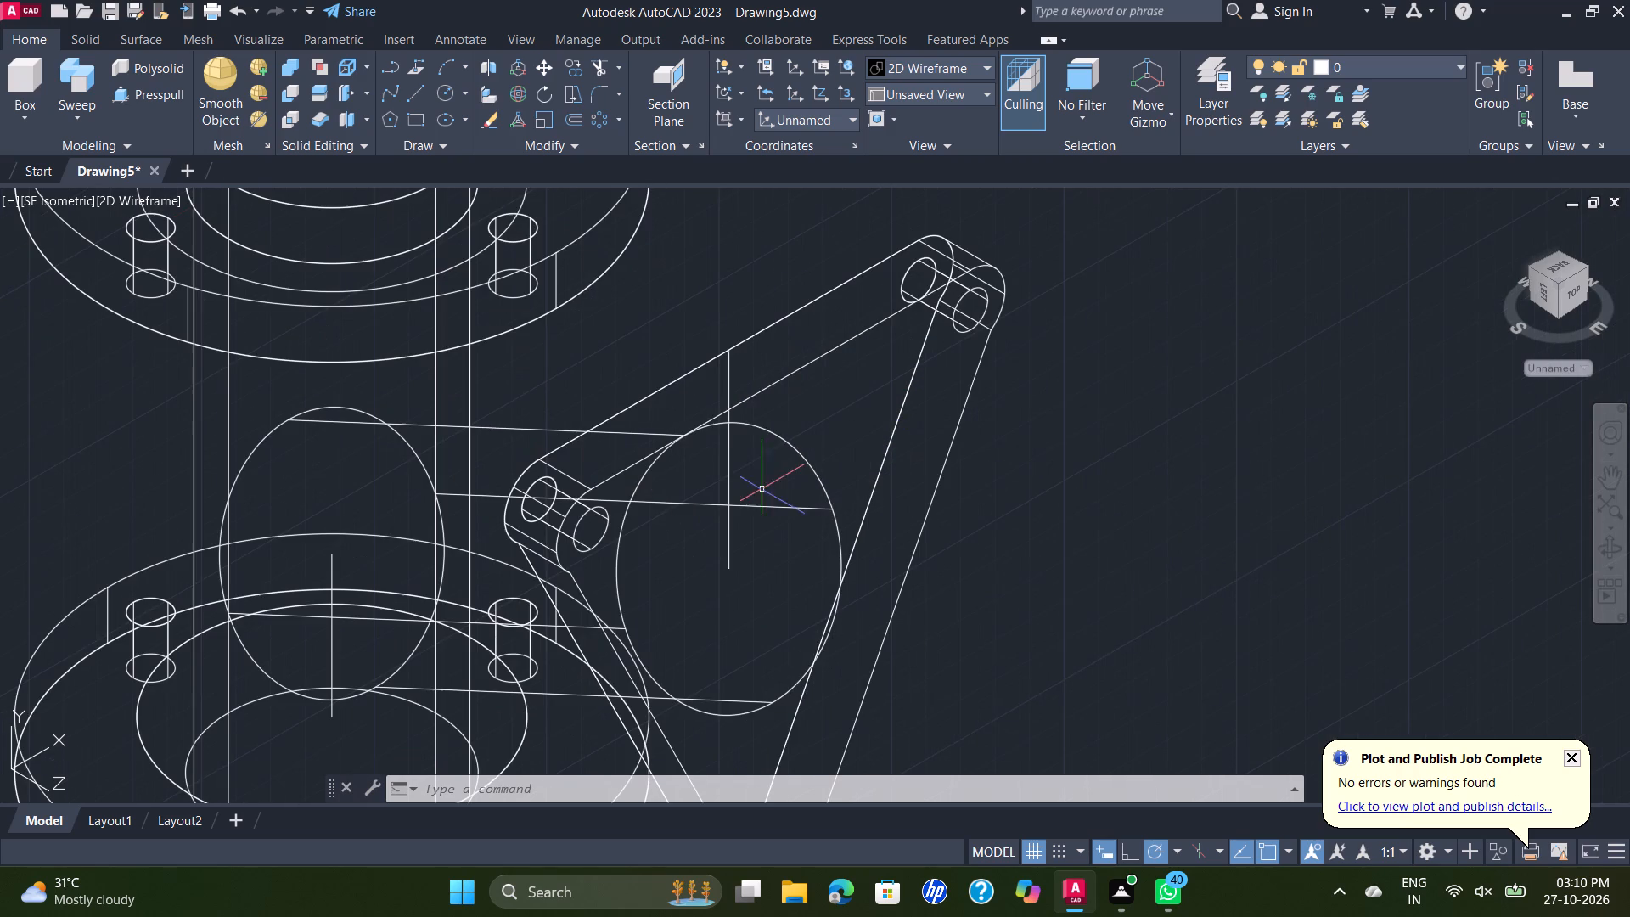
{"action": "left_click", "coordinate": [727, 436]}
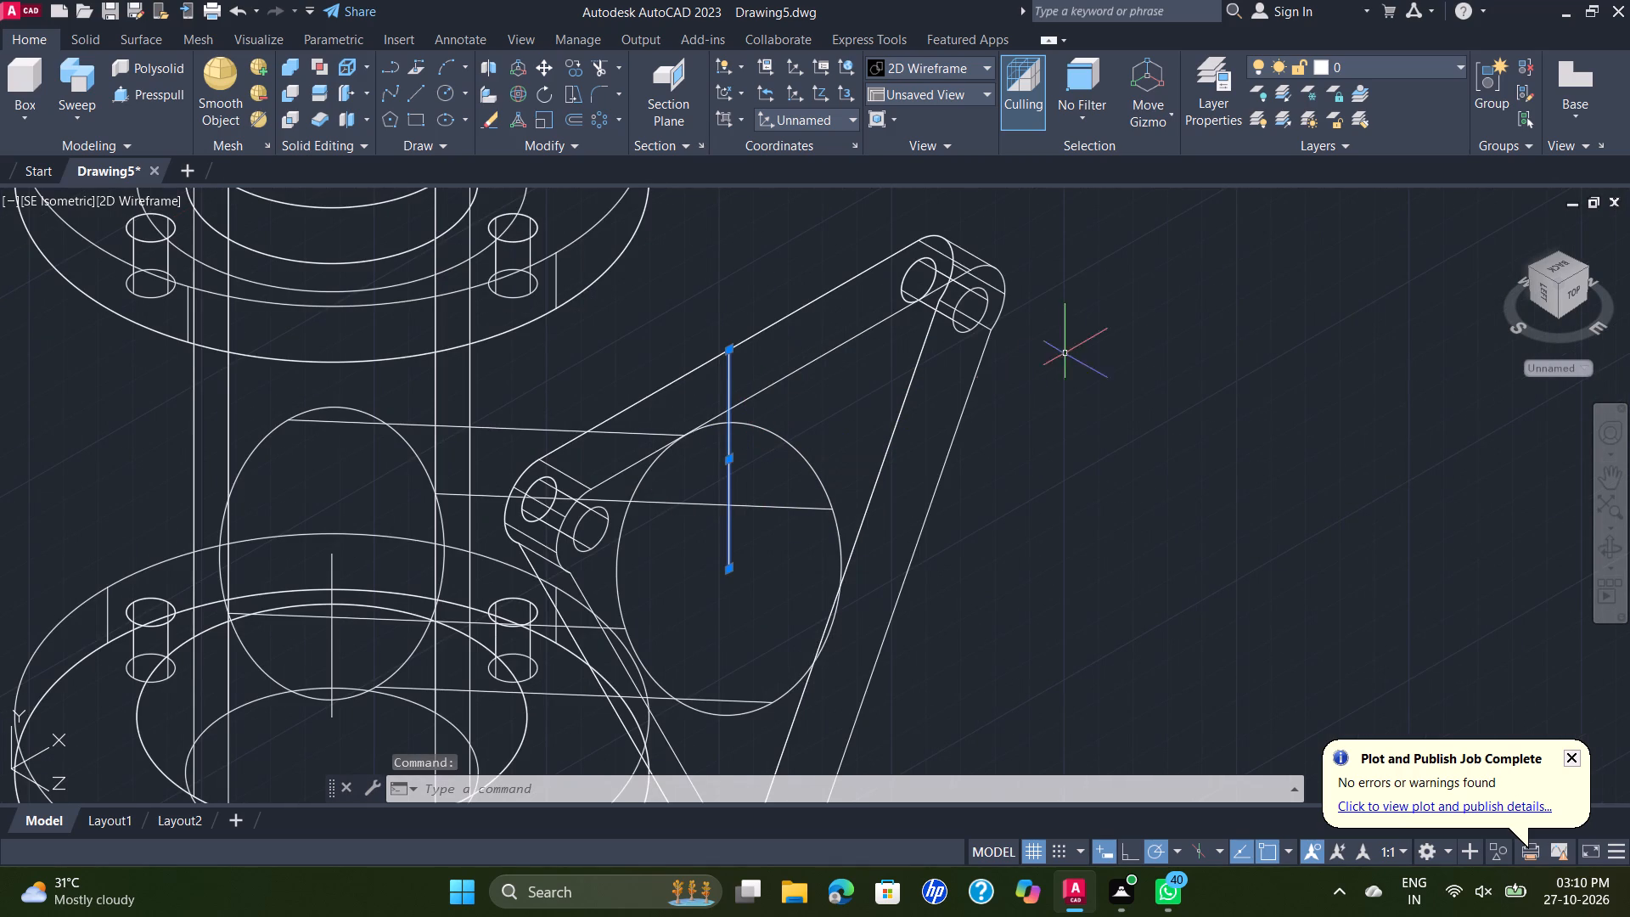
{"action": "key", "text": "Delete"}
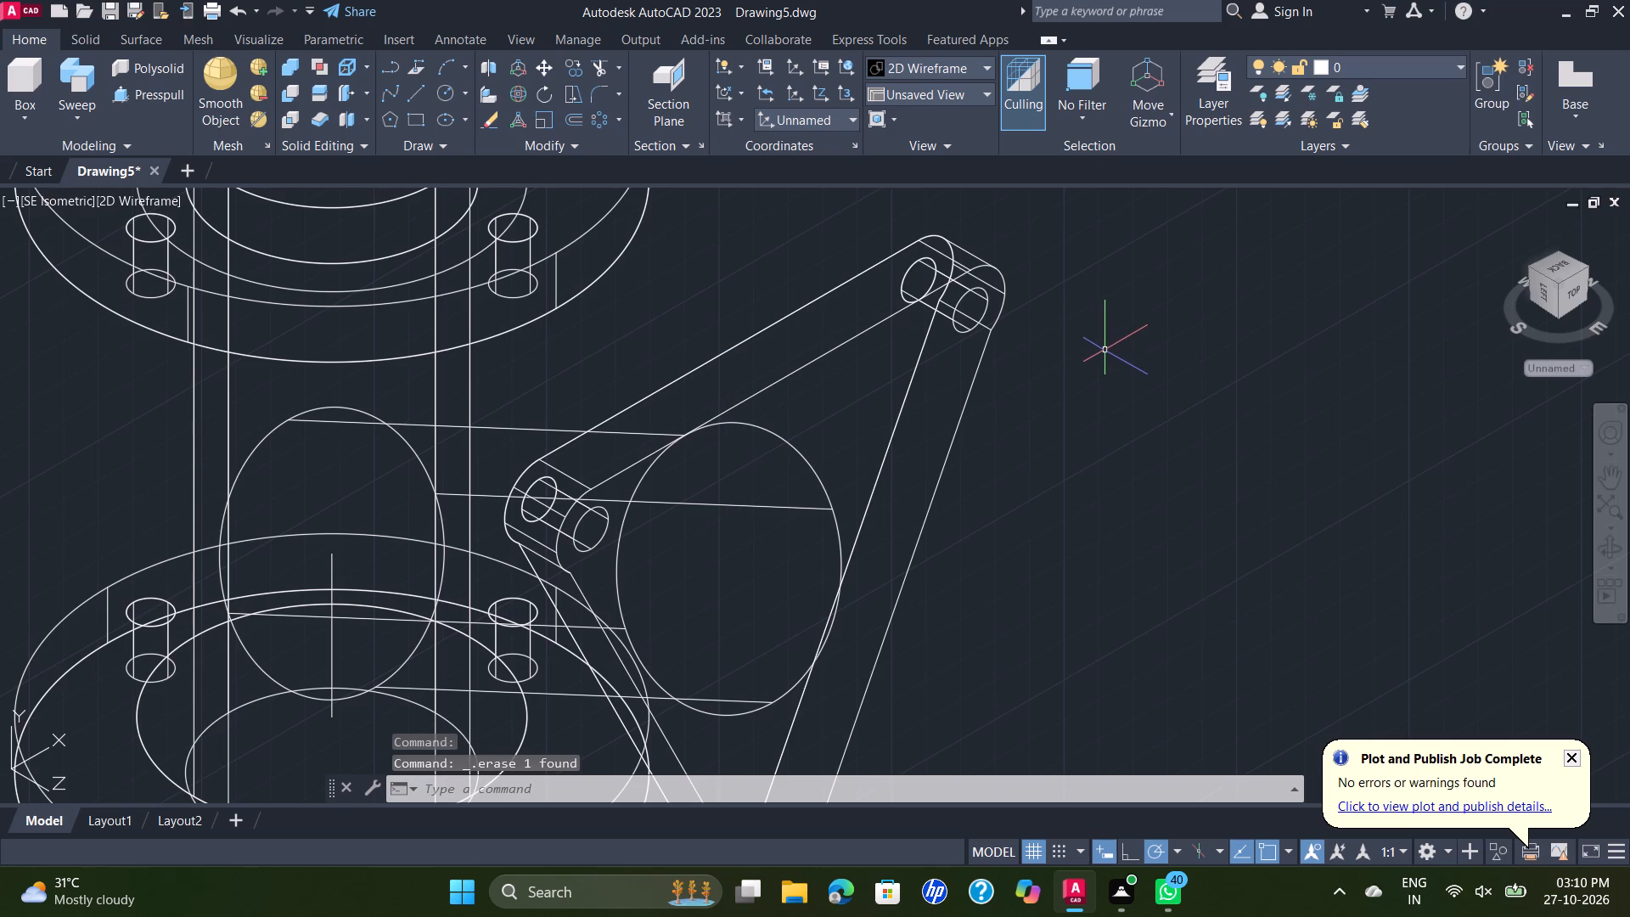
Switch the visual style to Shades of Gray.
{"action": "scroll", "coordinate": [1104, 350], "scroll_direction": "down", "scroll_amount": 2}
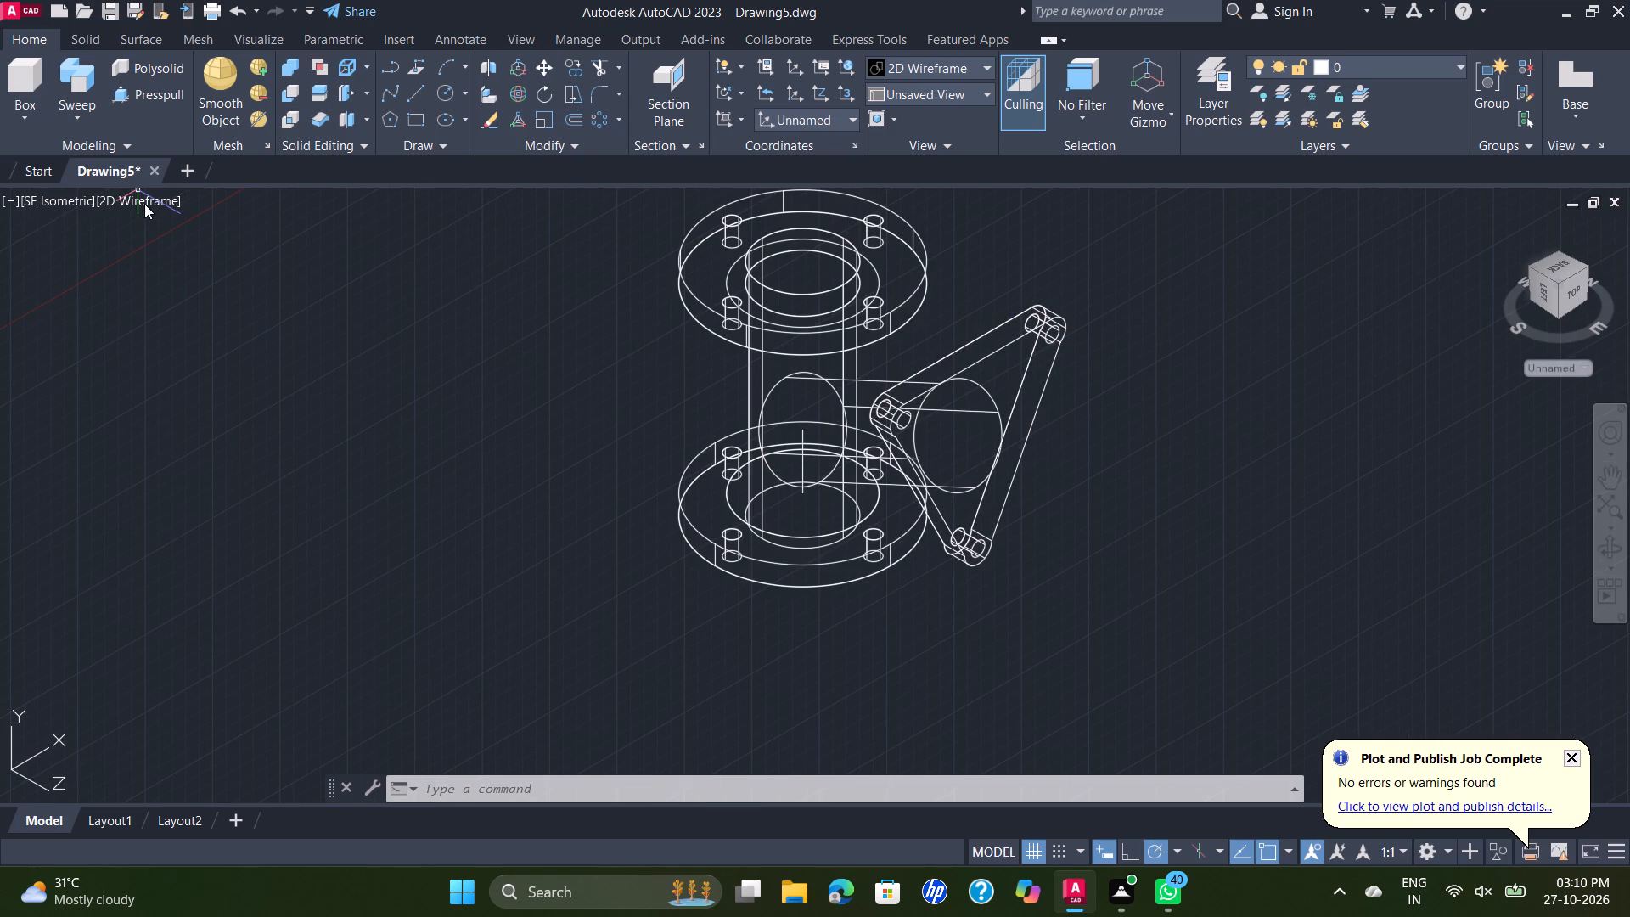
{"action": "left_click", "coordinate": [145, 204]}
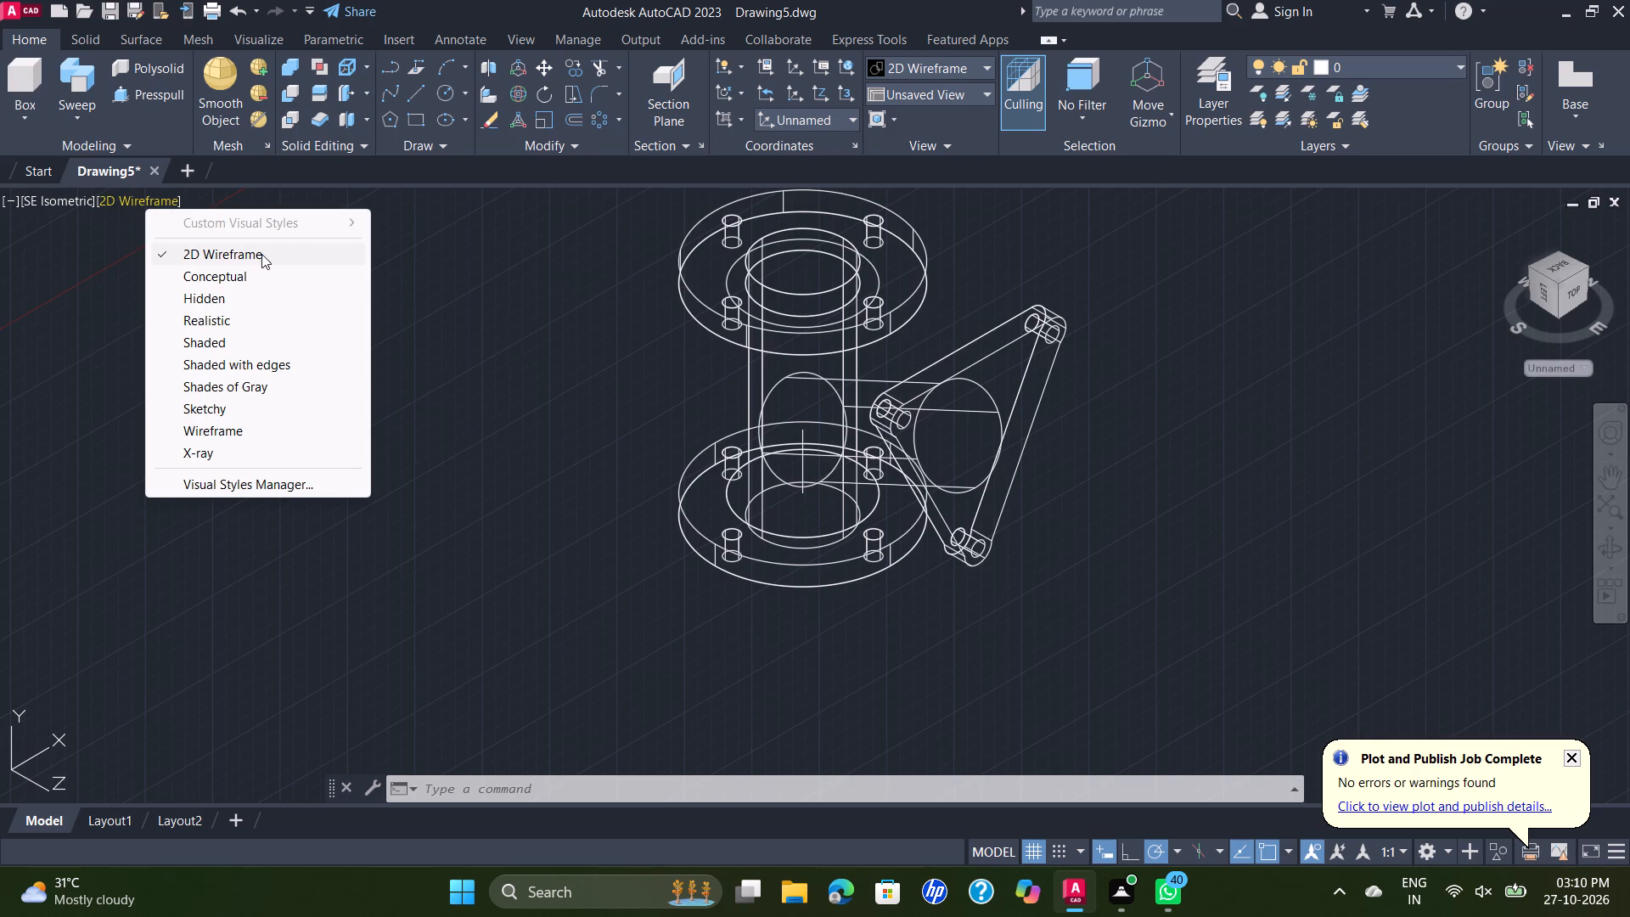
{"action": "left_click", "coordinate": [254, 251]}
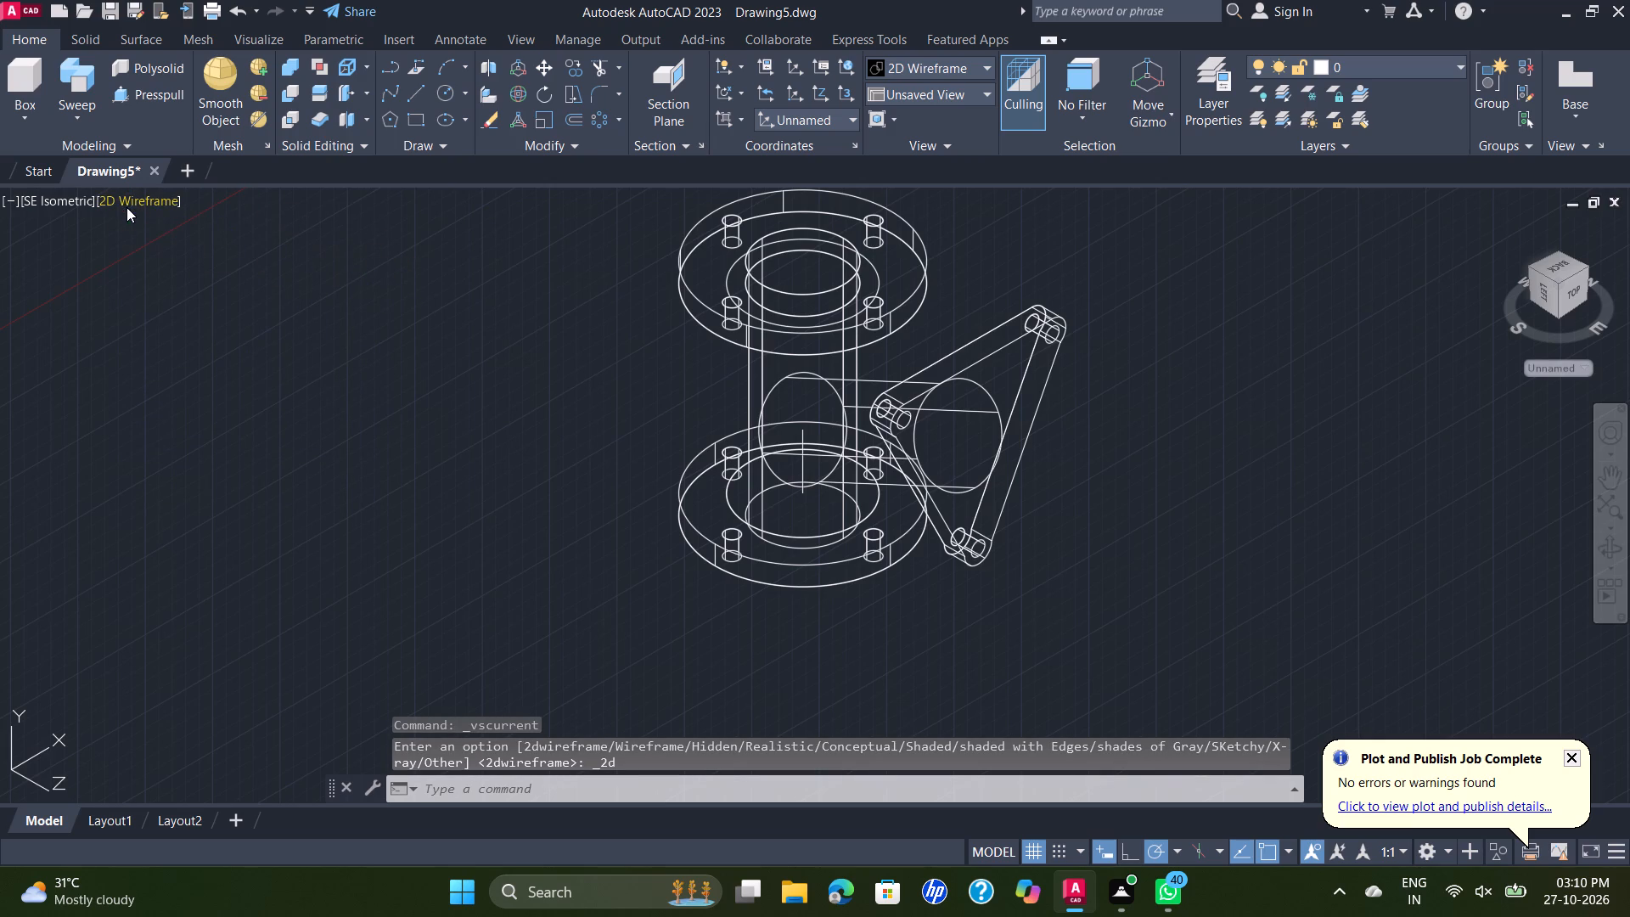
{"action": "left_click", "coordinate": [129, 203]}
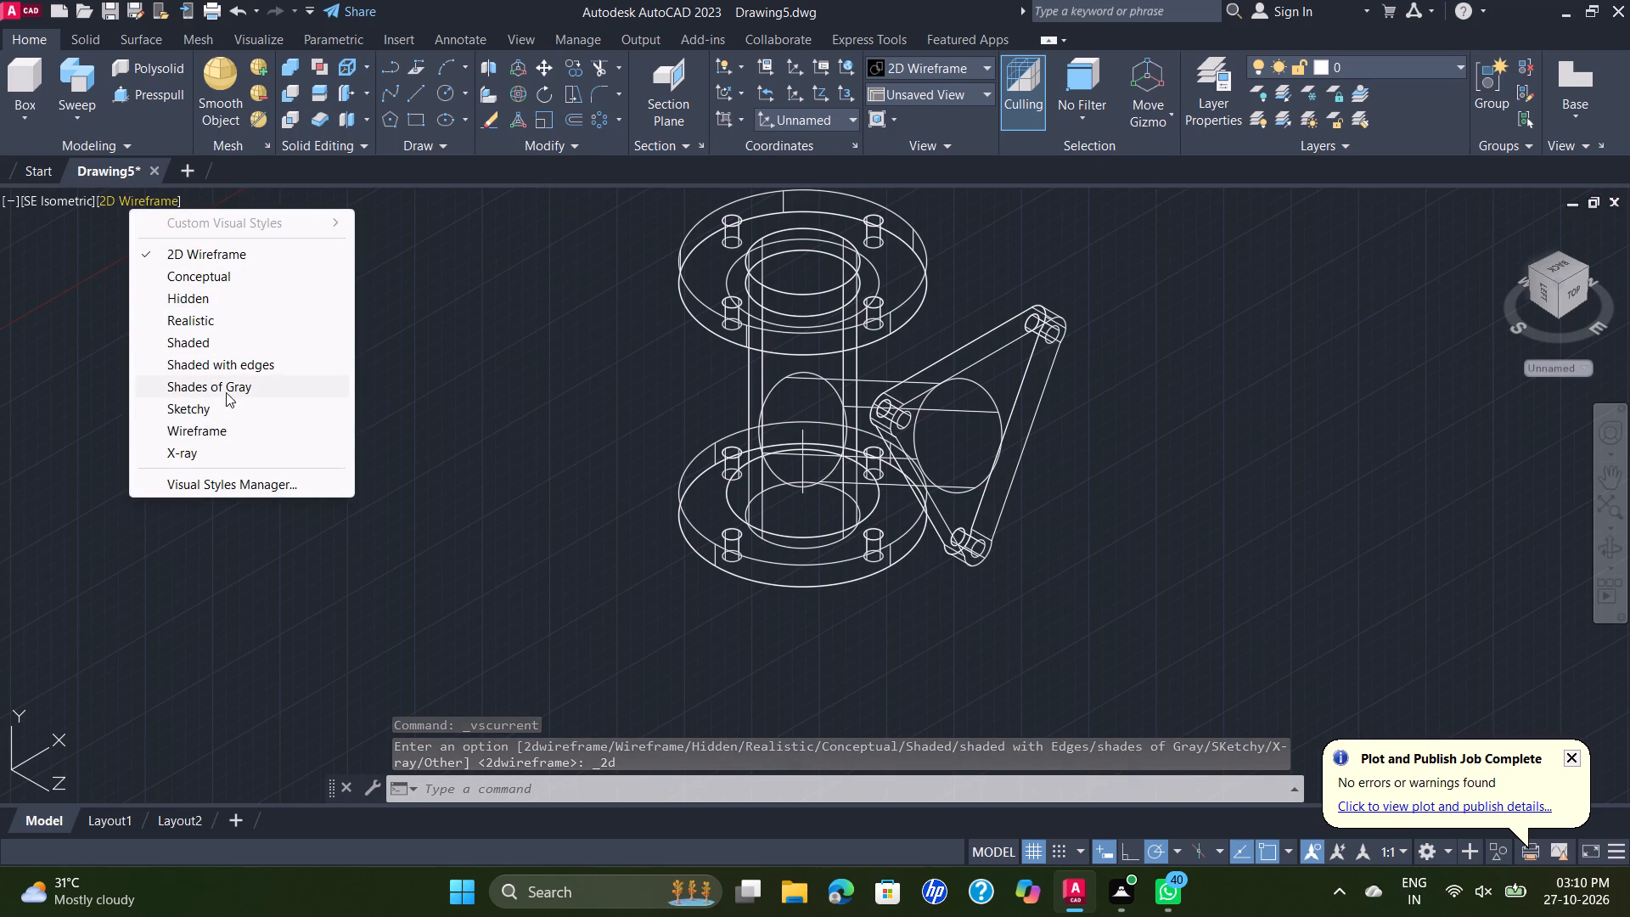
{"action": "left_click", "coordinate": [239, 383]}
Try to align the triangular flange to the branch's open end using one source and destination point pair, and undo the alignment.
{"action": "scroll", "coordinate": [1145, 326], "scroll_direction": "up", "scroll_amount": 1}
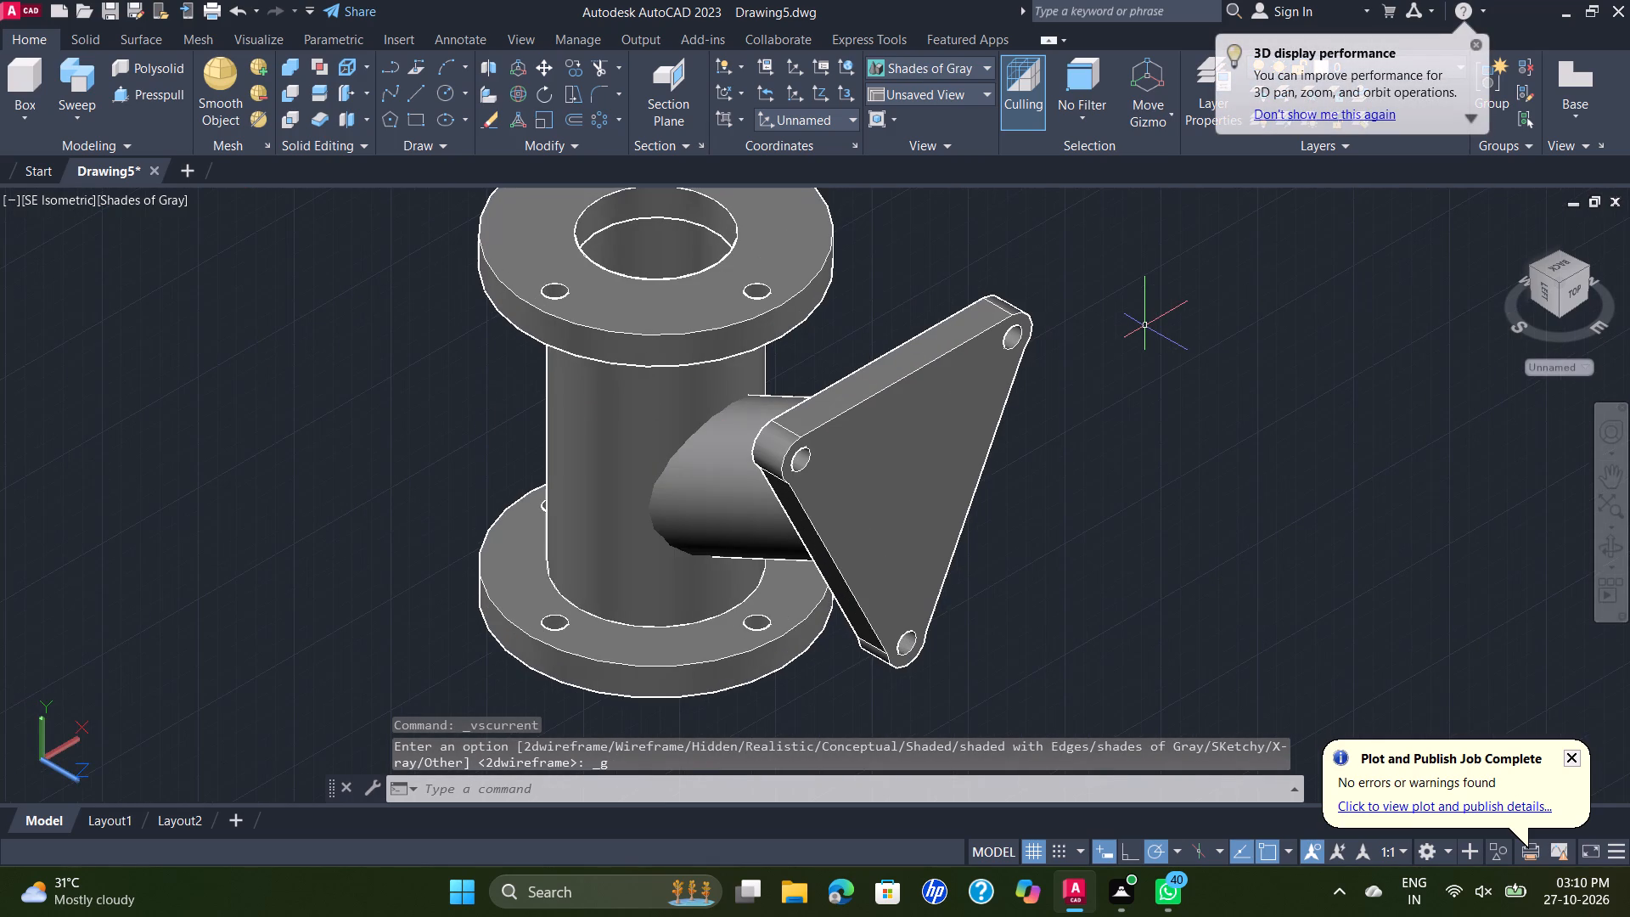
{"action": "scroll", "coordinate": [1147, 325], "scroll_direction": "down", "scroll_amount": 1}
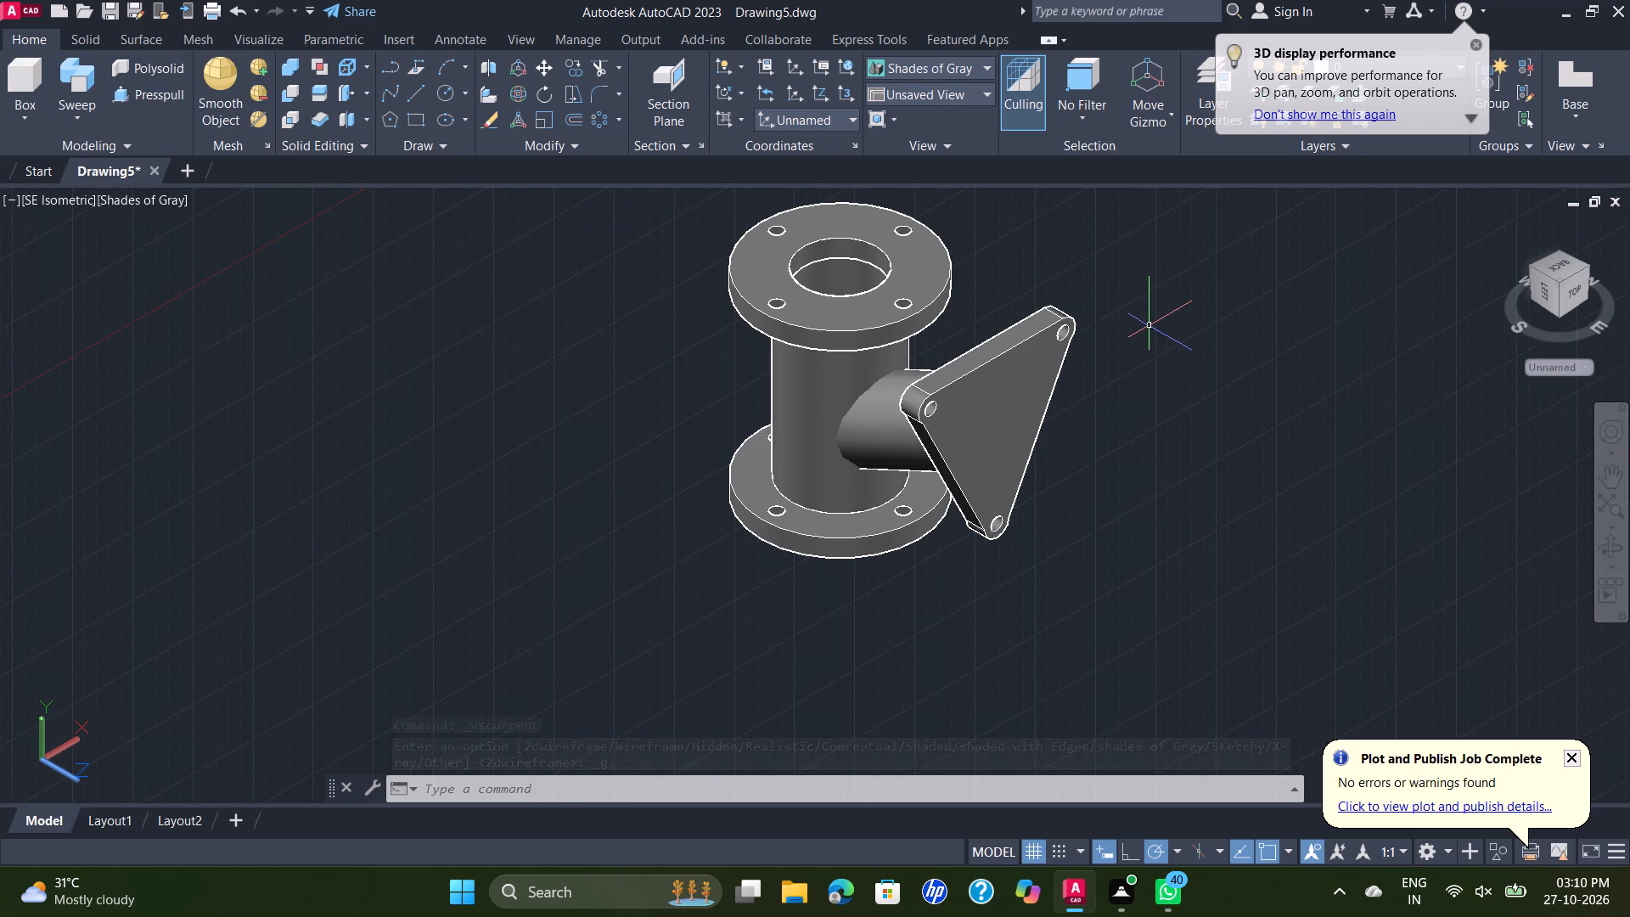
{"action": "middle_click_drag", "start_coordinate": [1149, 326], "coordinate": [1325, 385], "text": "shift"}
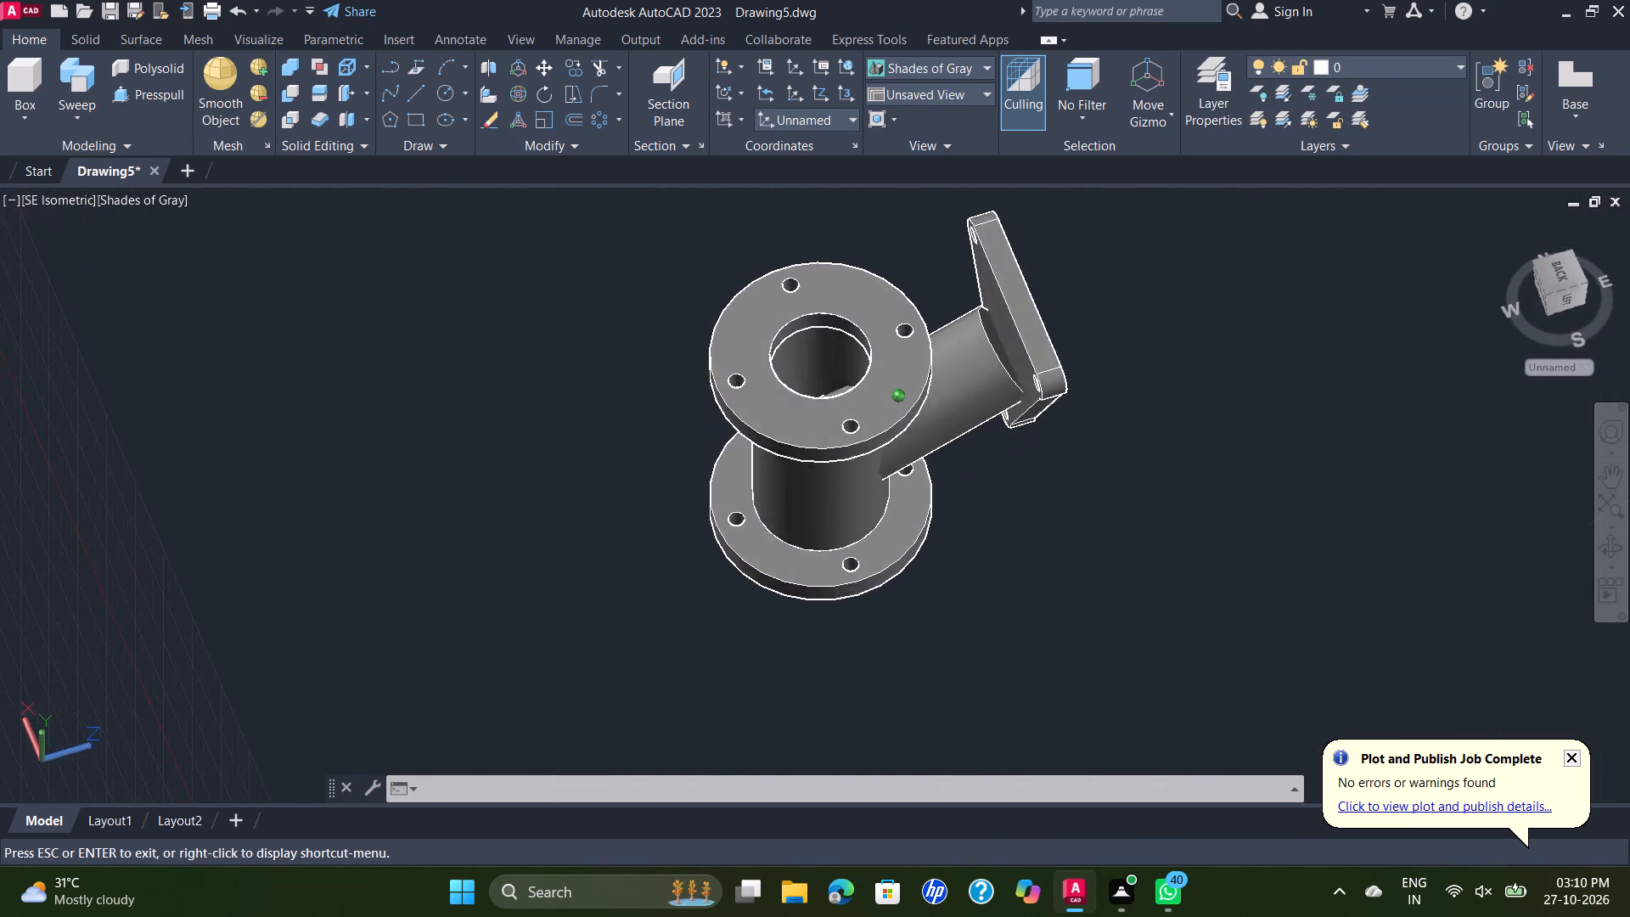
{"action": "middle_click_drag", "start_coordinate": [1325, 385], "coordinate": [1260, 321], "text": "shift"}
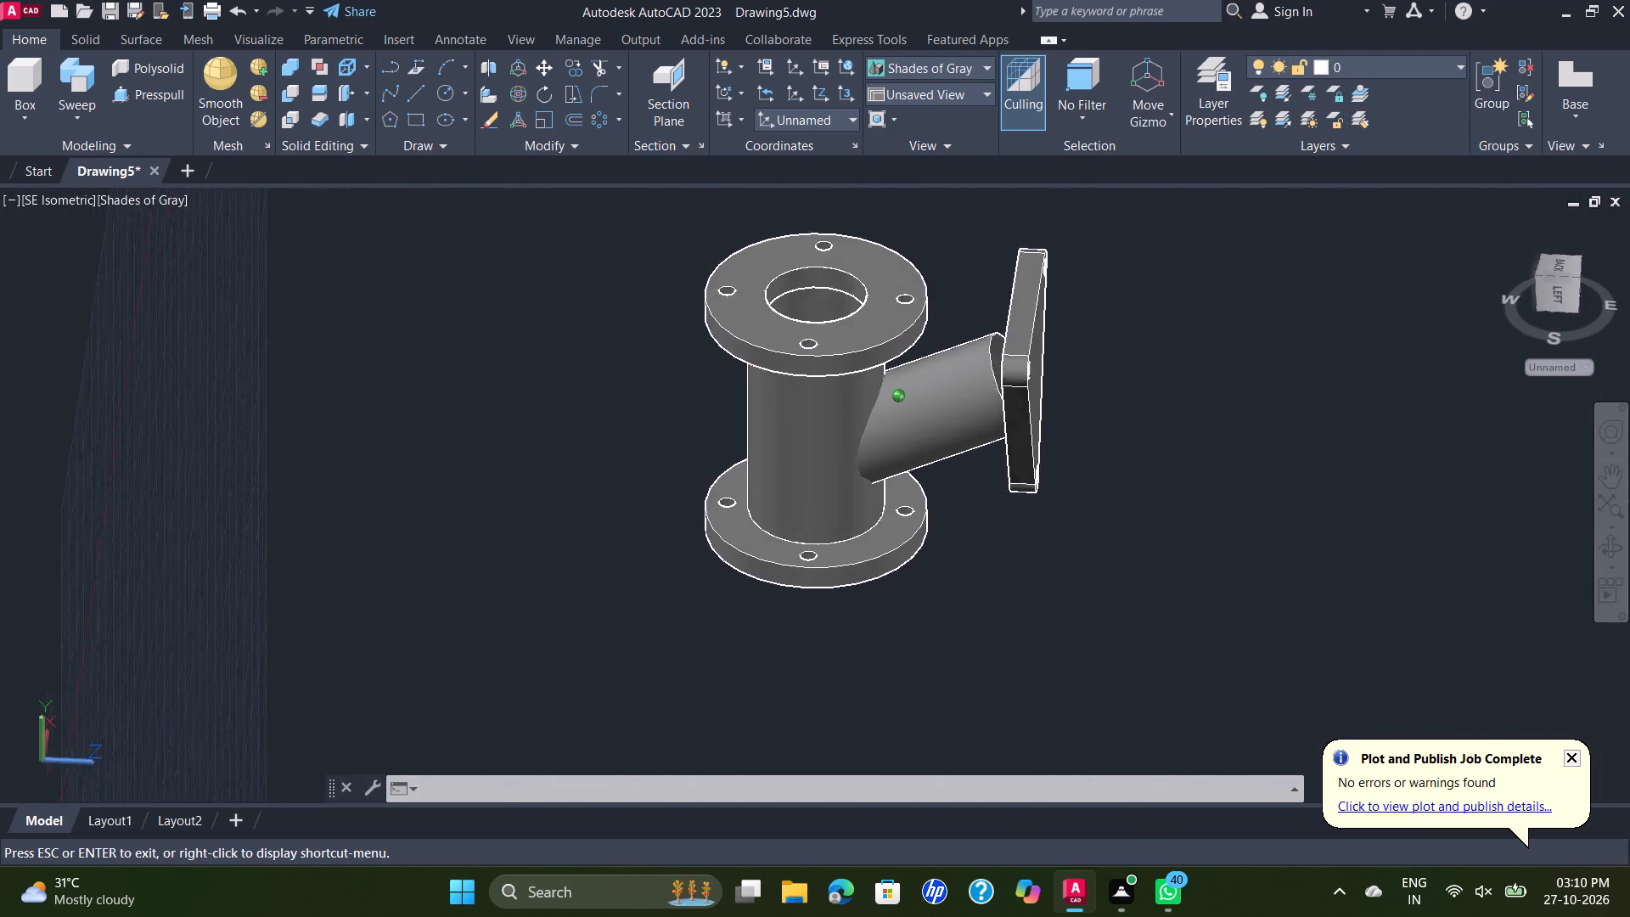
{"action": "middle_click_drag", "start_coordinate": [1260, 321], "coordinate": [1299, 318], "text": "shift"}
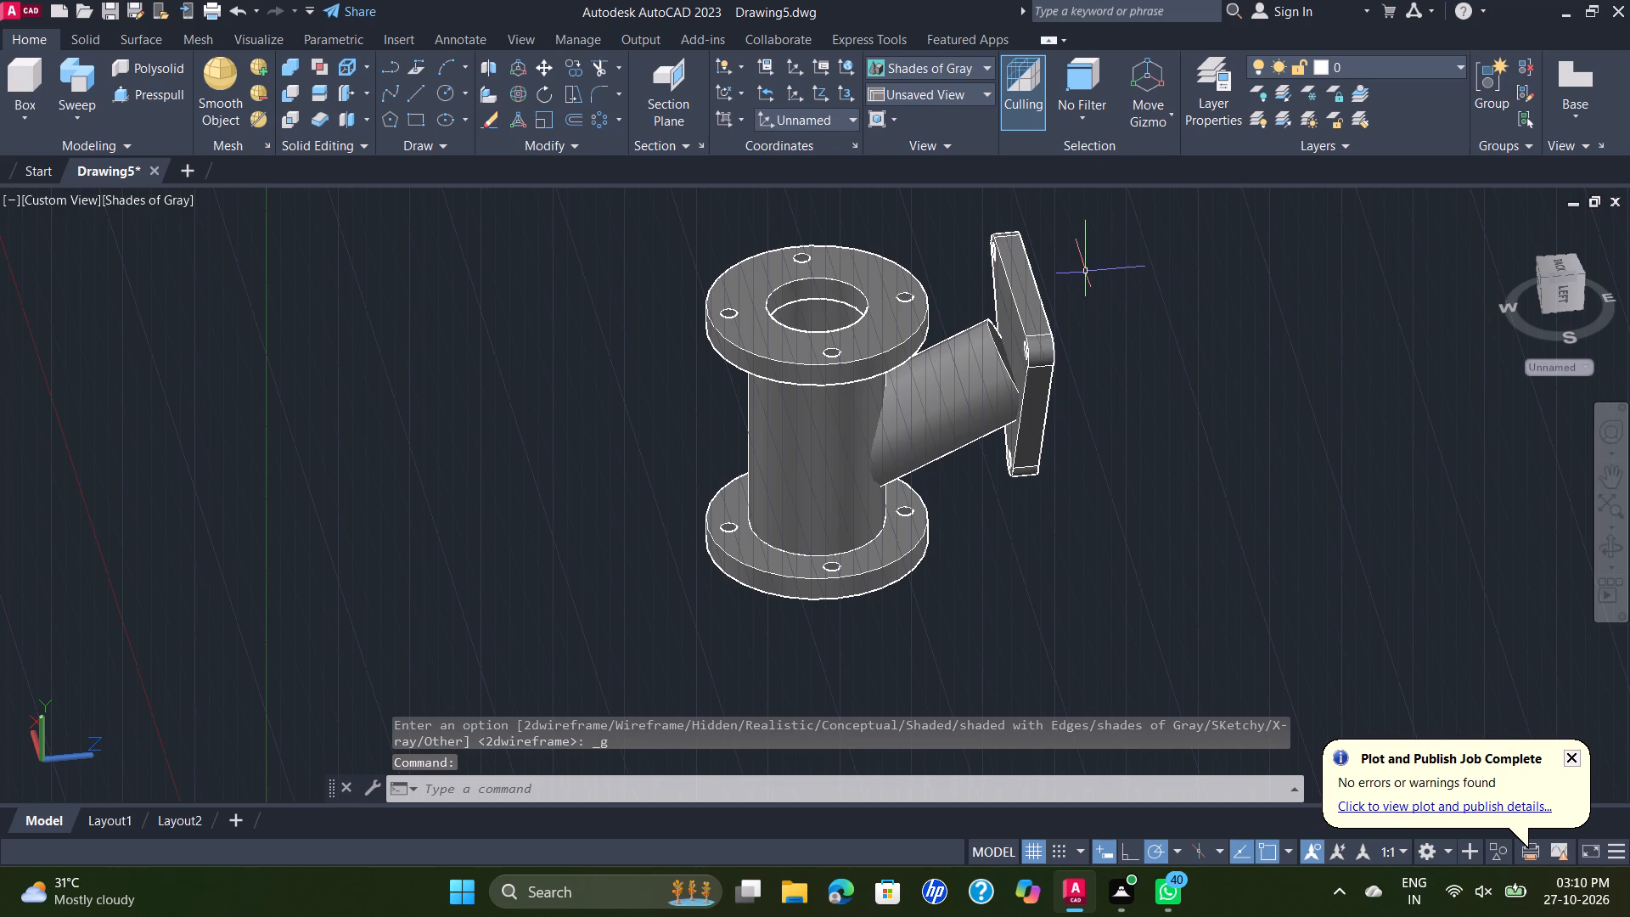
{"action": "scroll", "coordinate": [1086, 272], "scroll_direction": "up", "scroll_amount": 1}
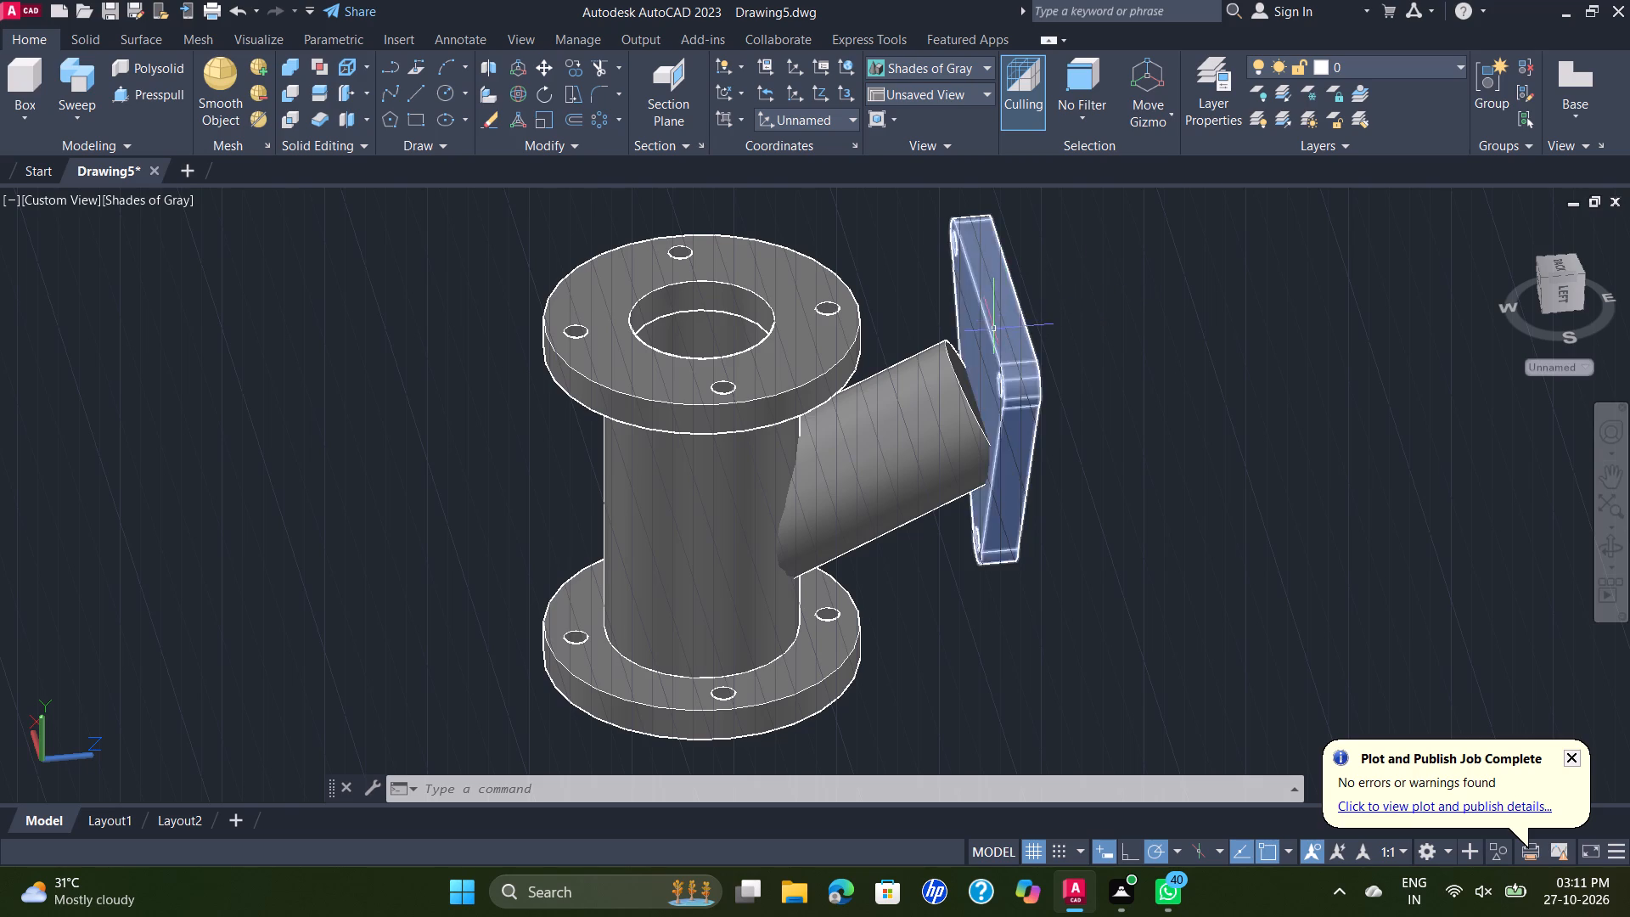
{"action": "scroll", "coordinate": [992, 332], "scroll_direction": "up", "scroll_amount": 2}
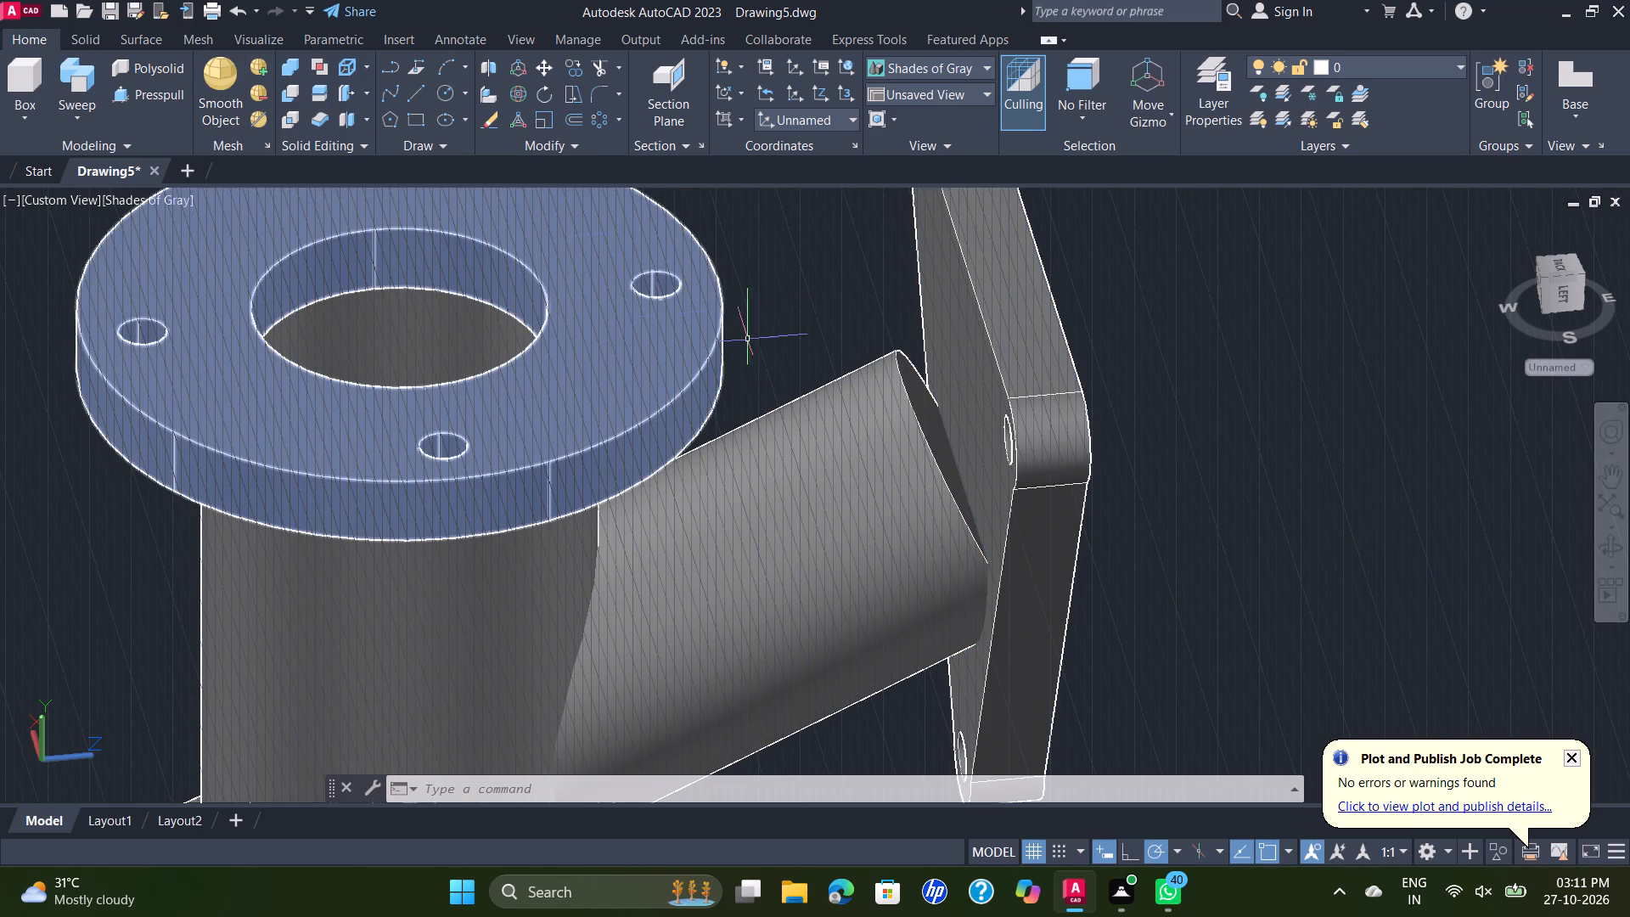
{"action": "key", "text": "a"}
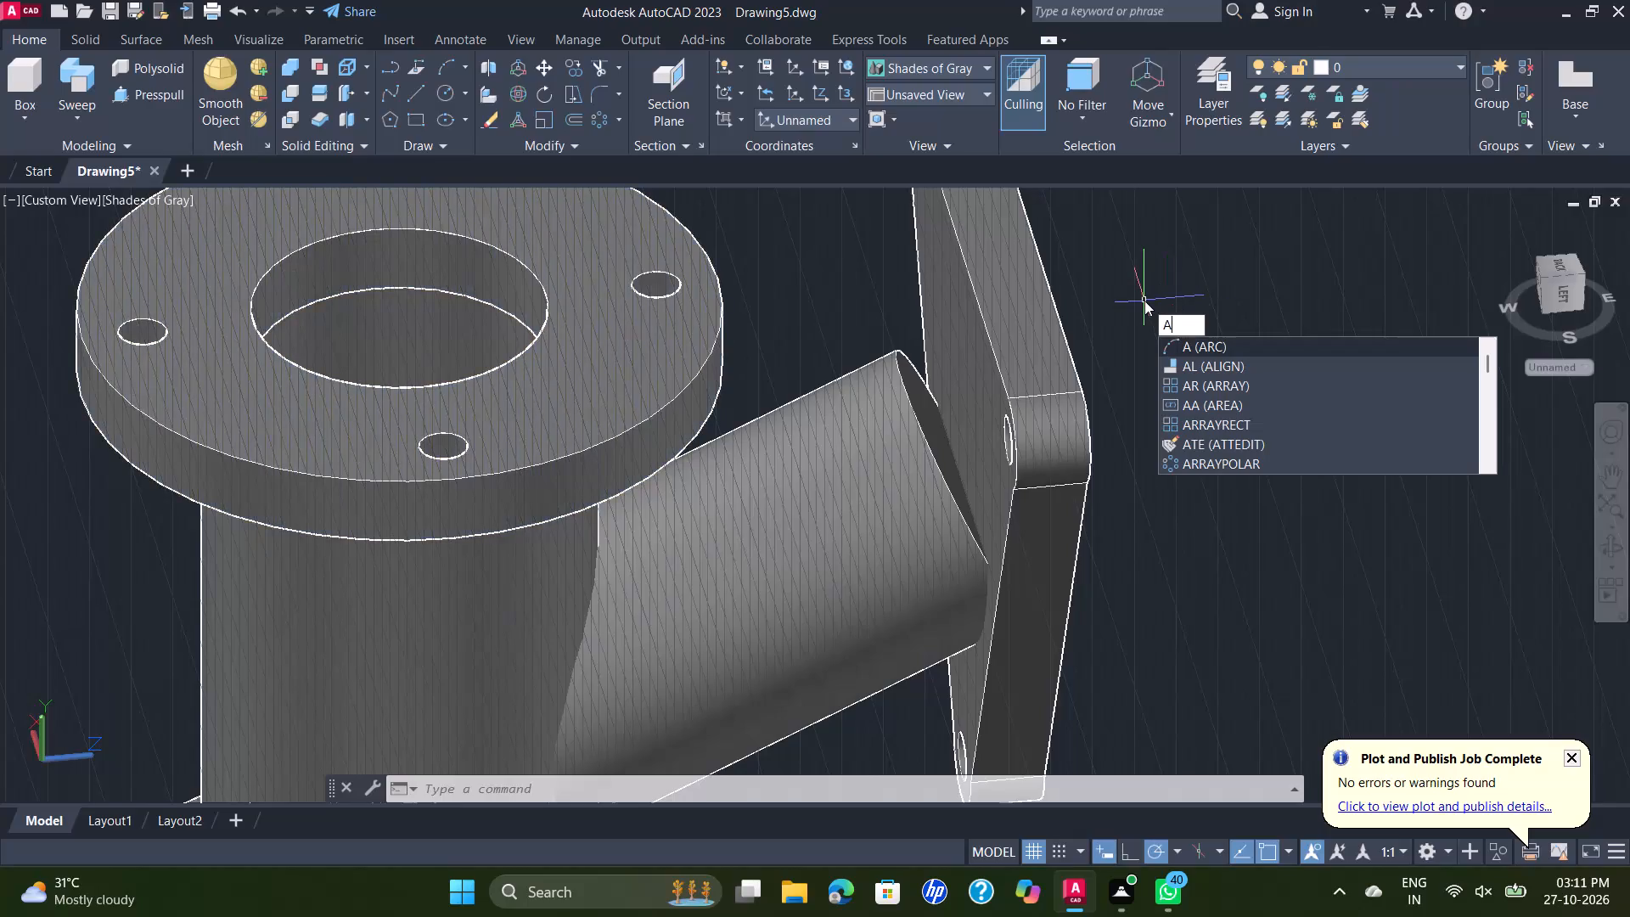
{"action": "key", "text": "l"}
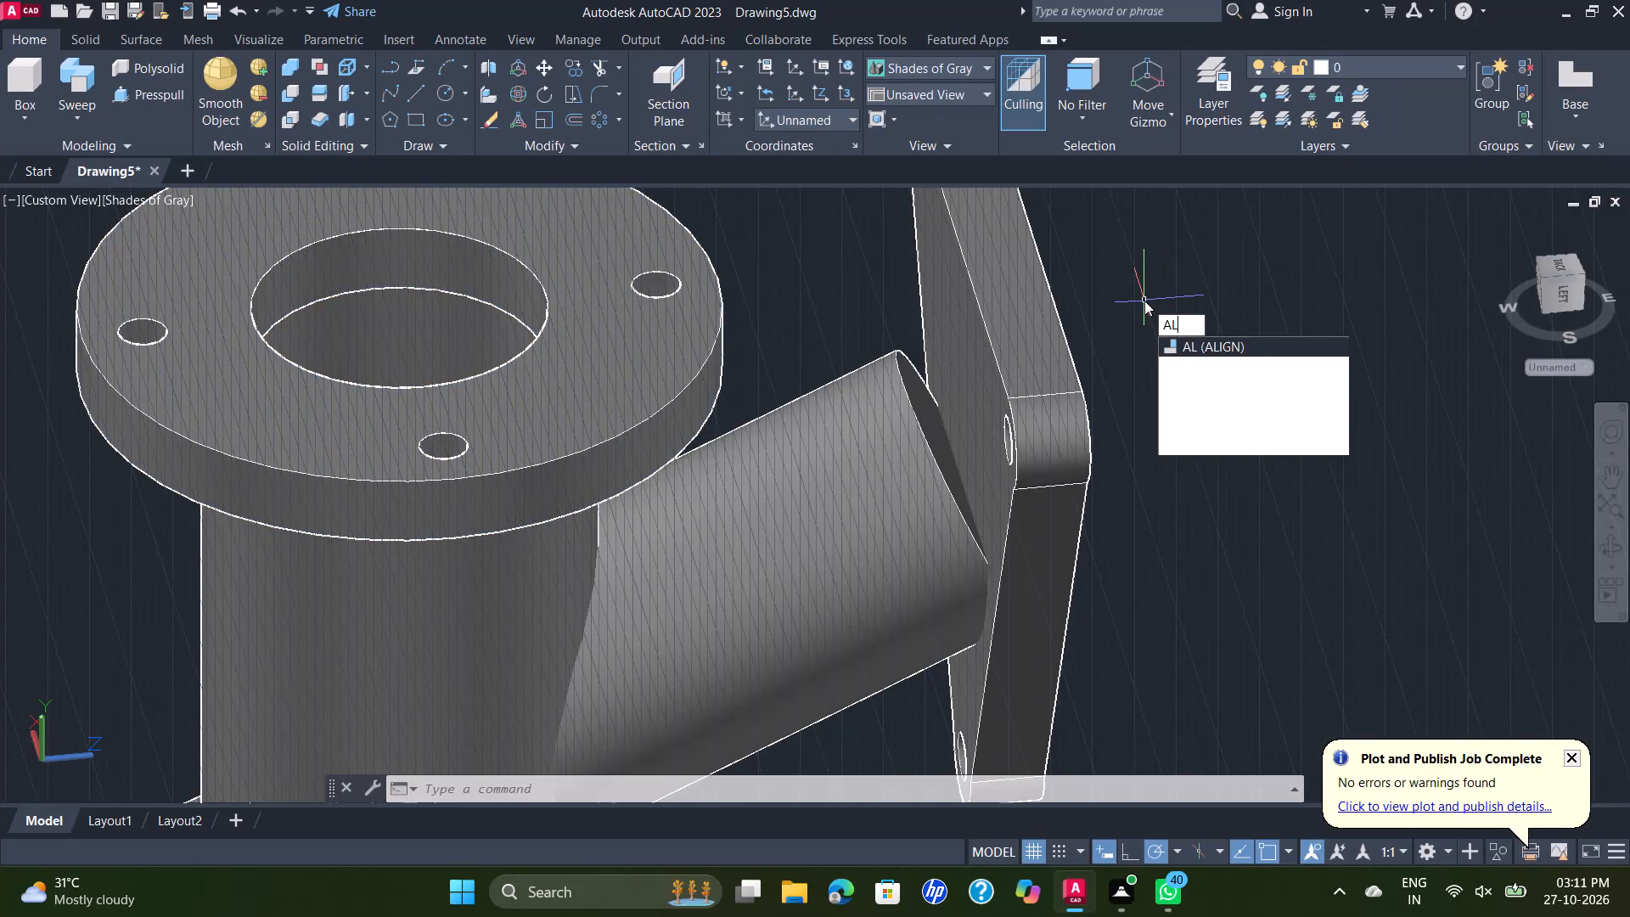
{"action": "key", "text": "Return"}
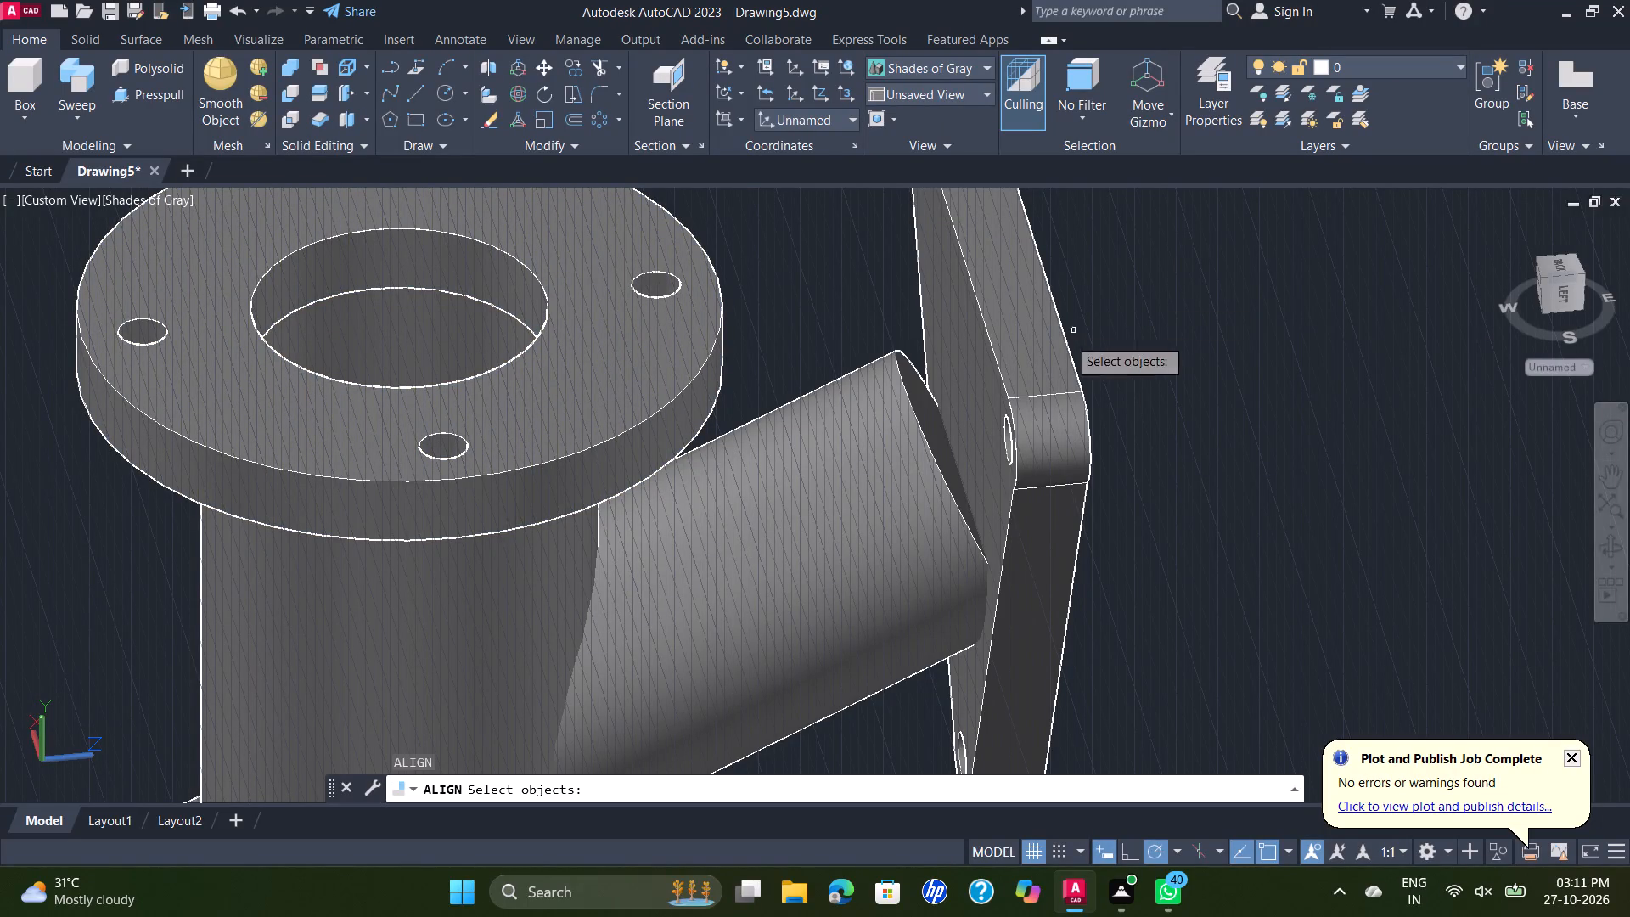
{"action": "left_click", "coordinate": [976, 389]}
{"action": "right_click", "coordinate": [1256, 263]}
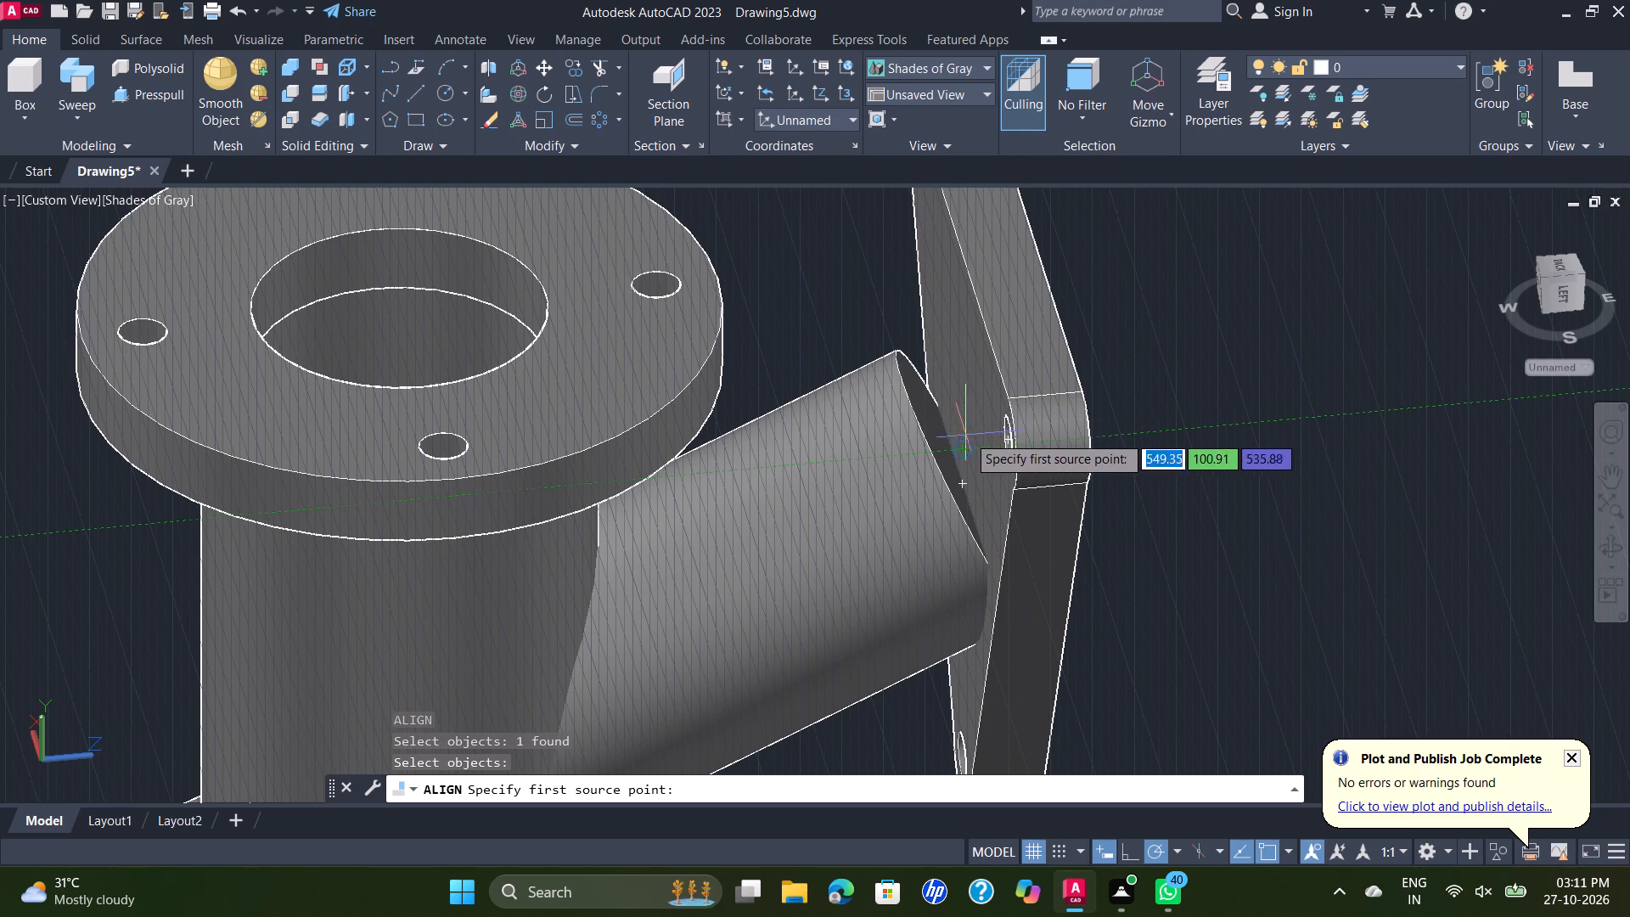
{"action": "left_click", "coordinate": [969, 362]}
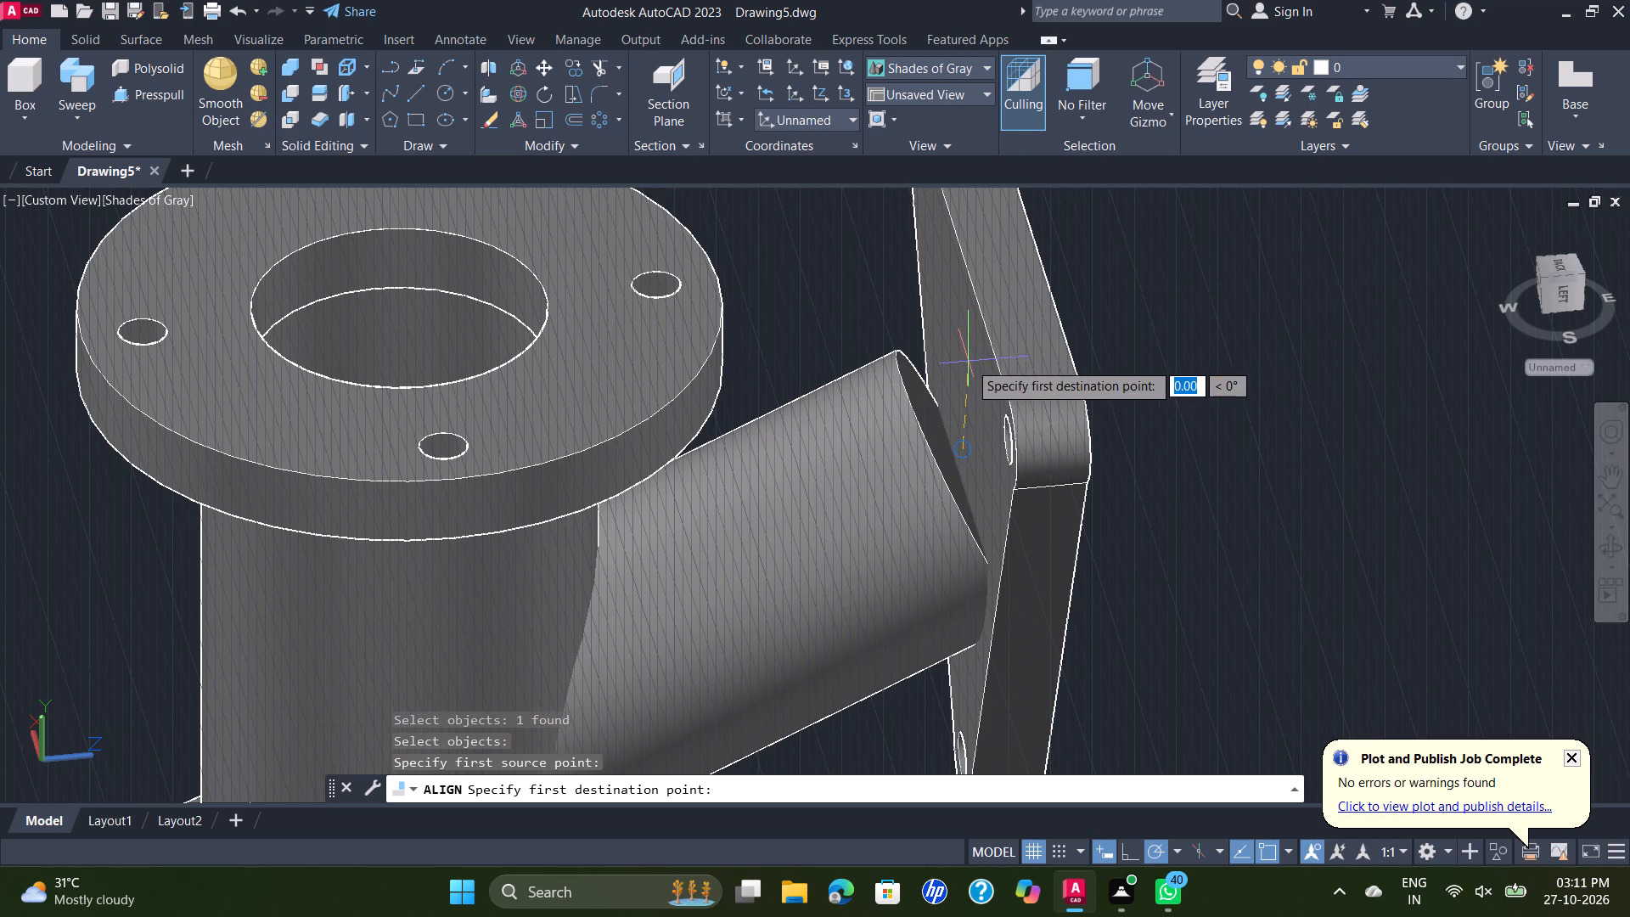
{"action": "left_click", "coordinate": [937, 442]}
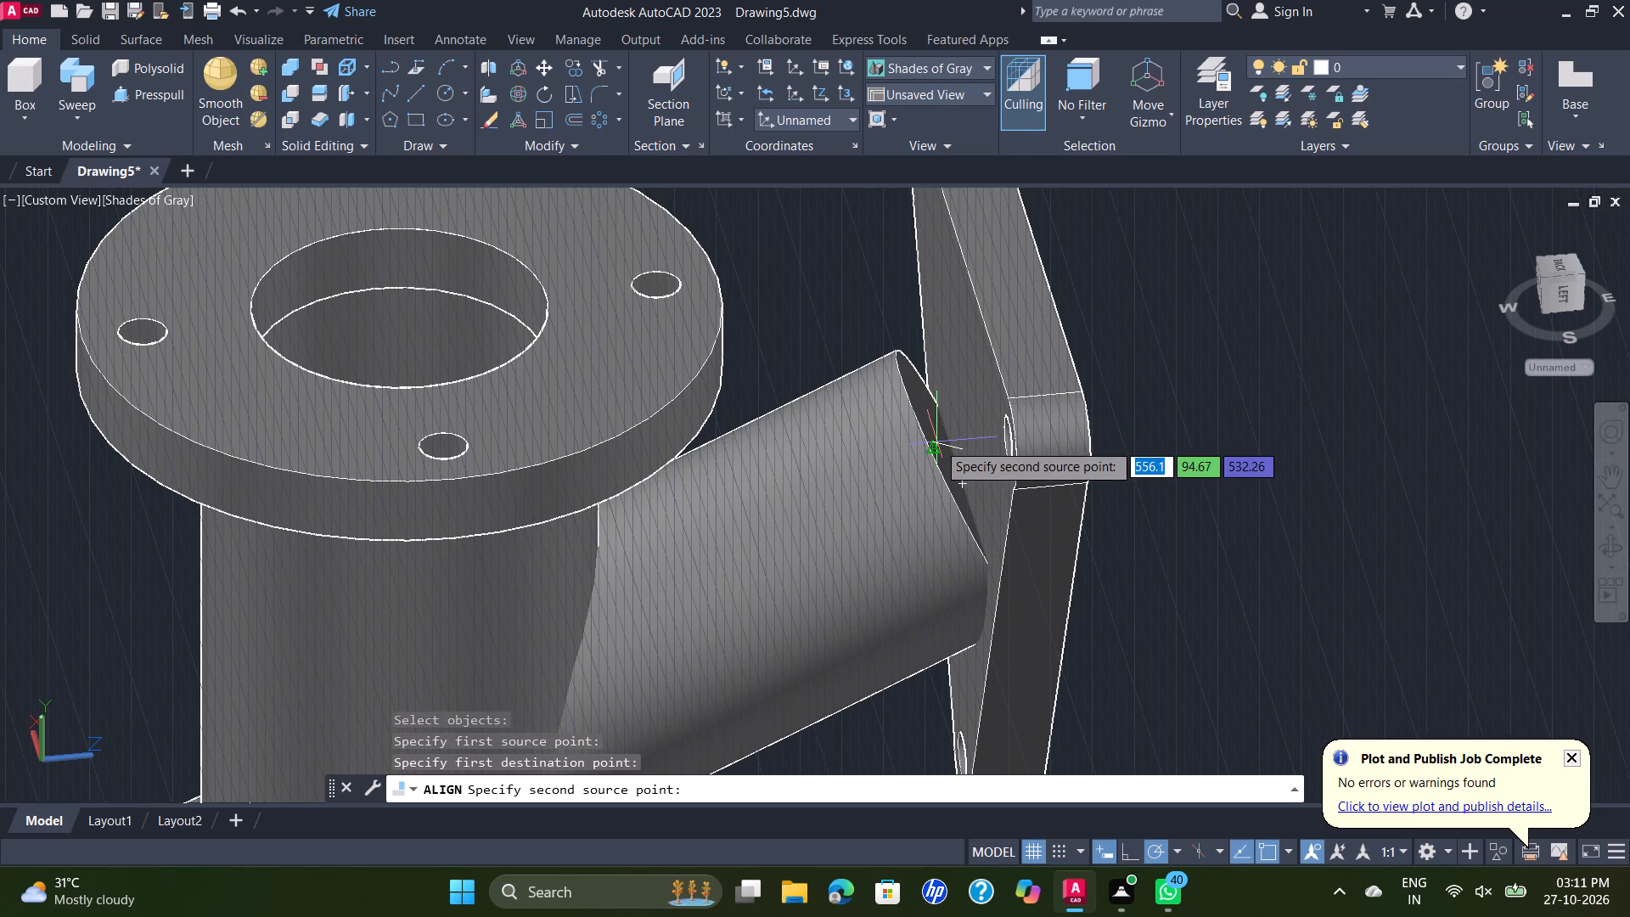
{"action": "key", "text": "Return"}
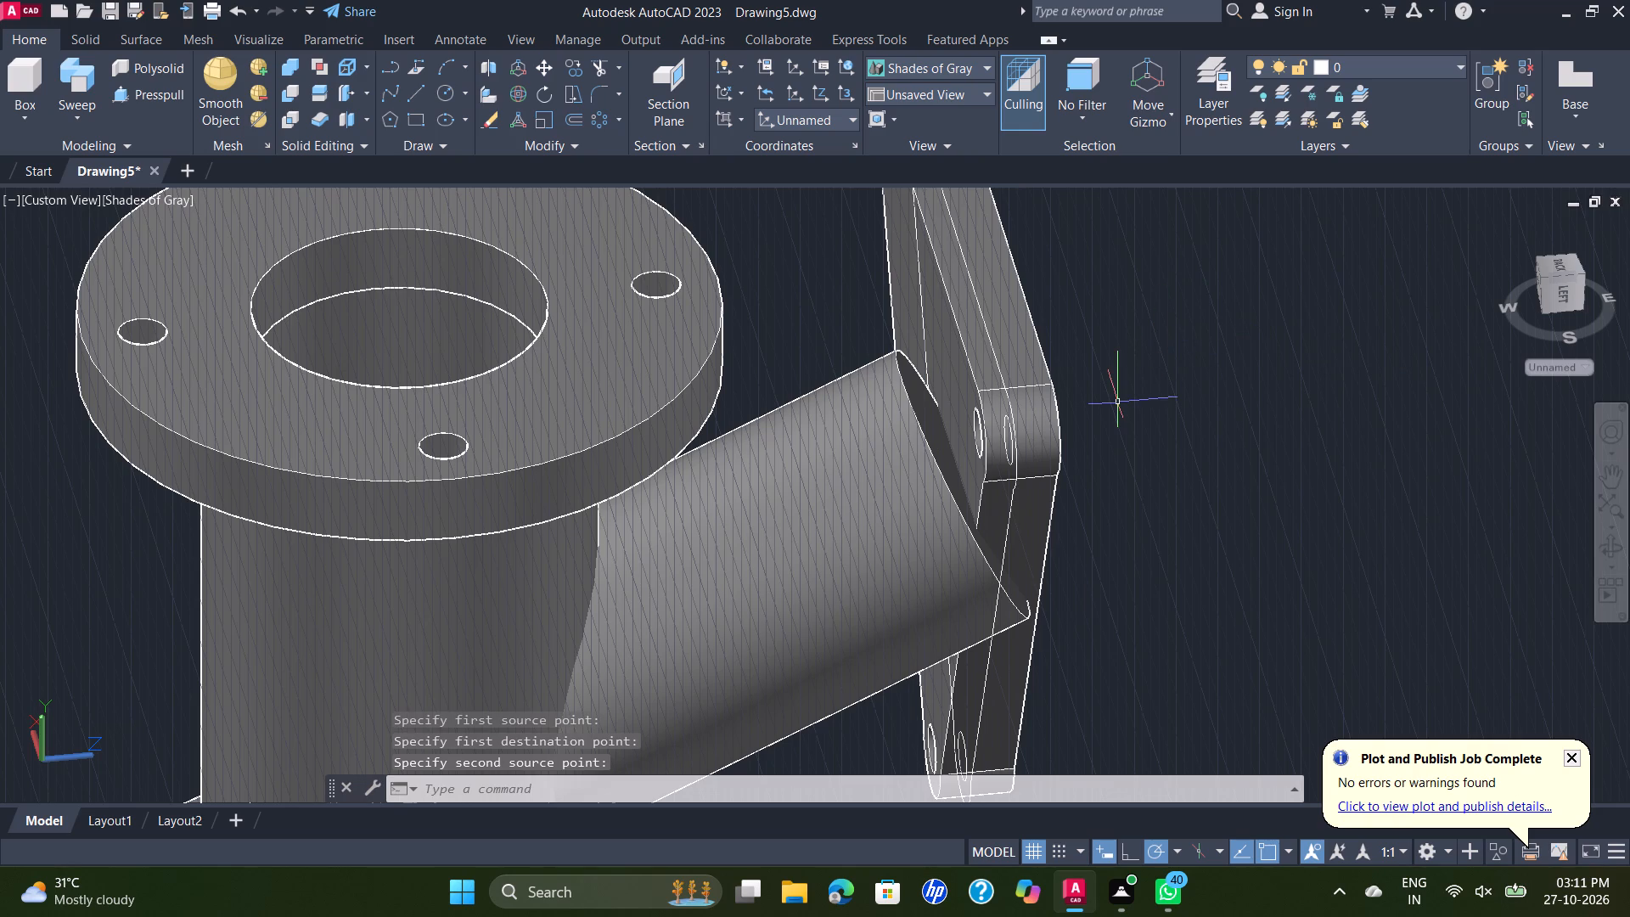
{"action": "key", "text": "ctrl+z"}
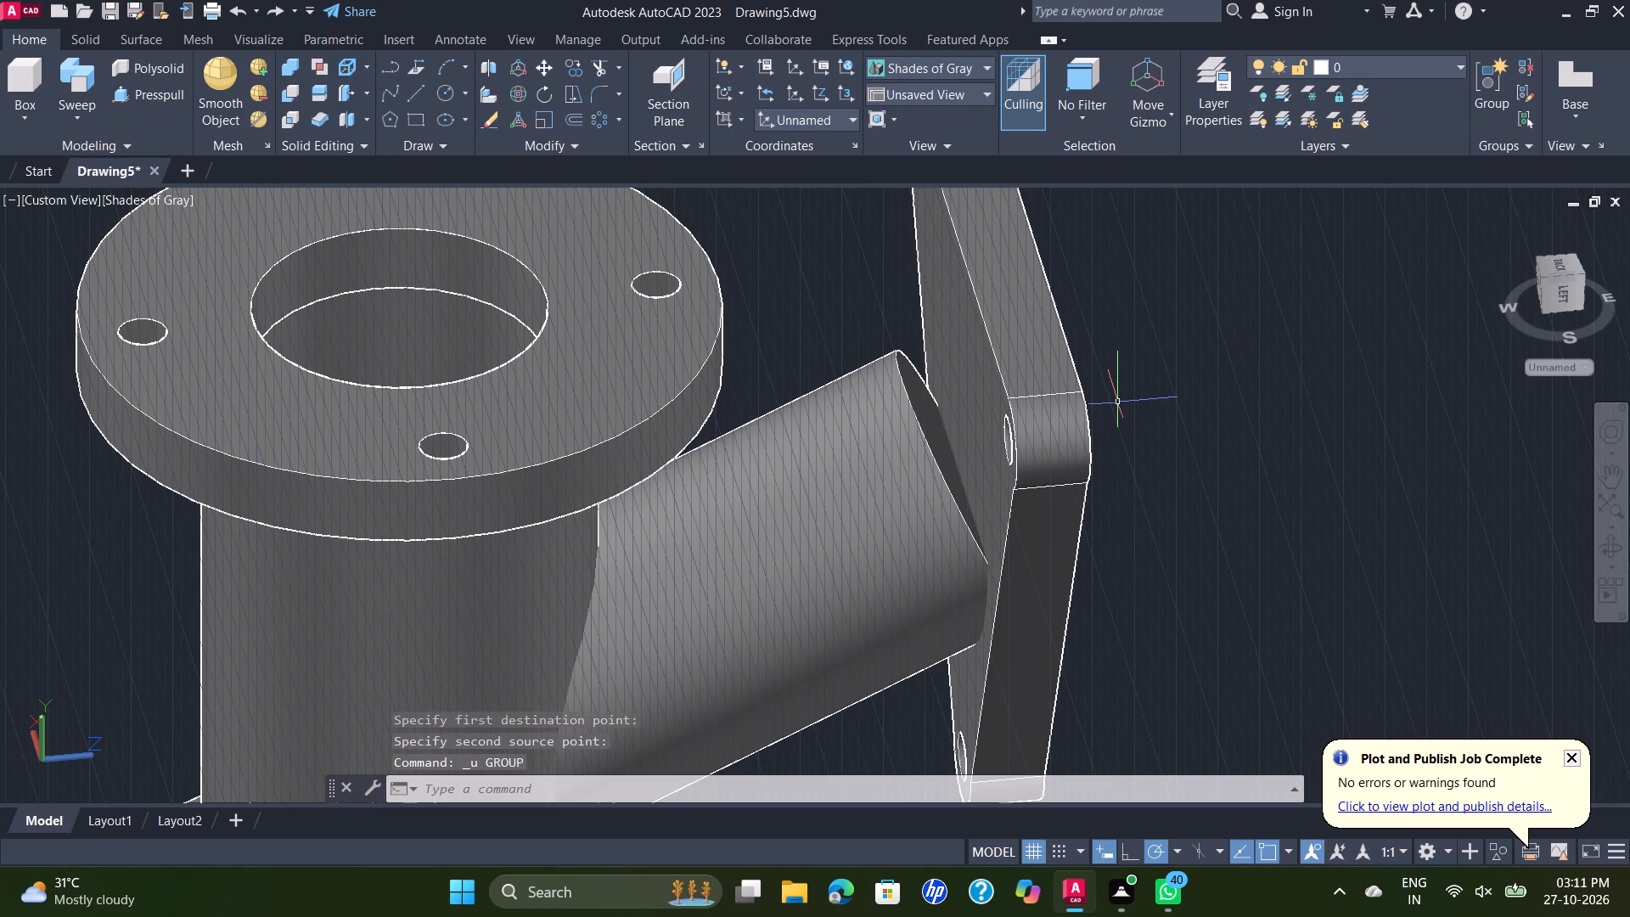
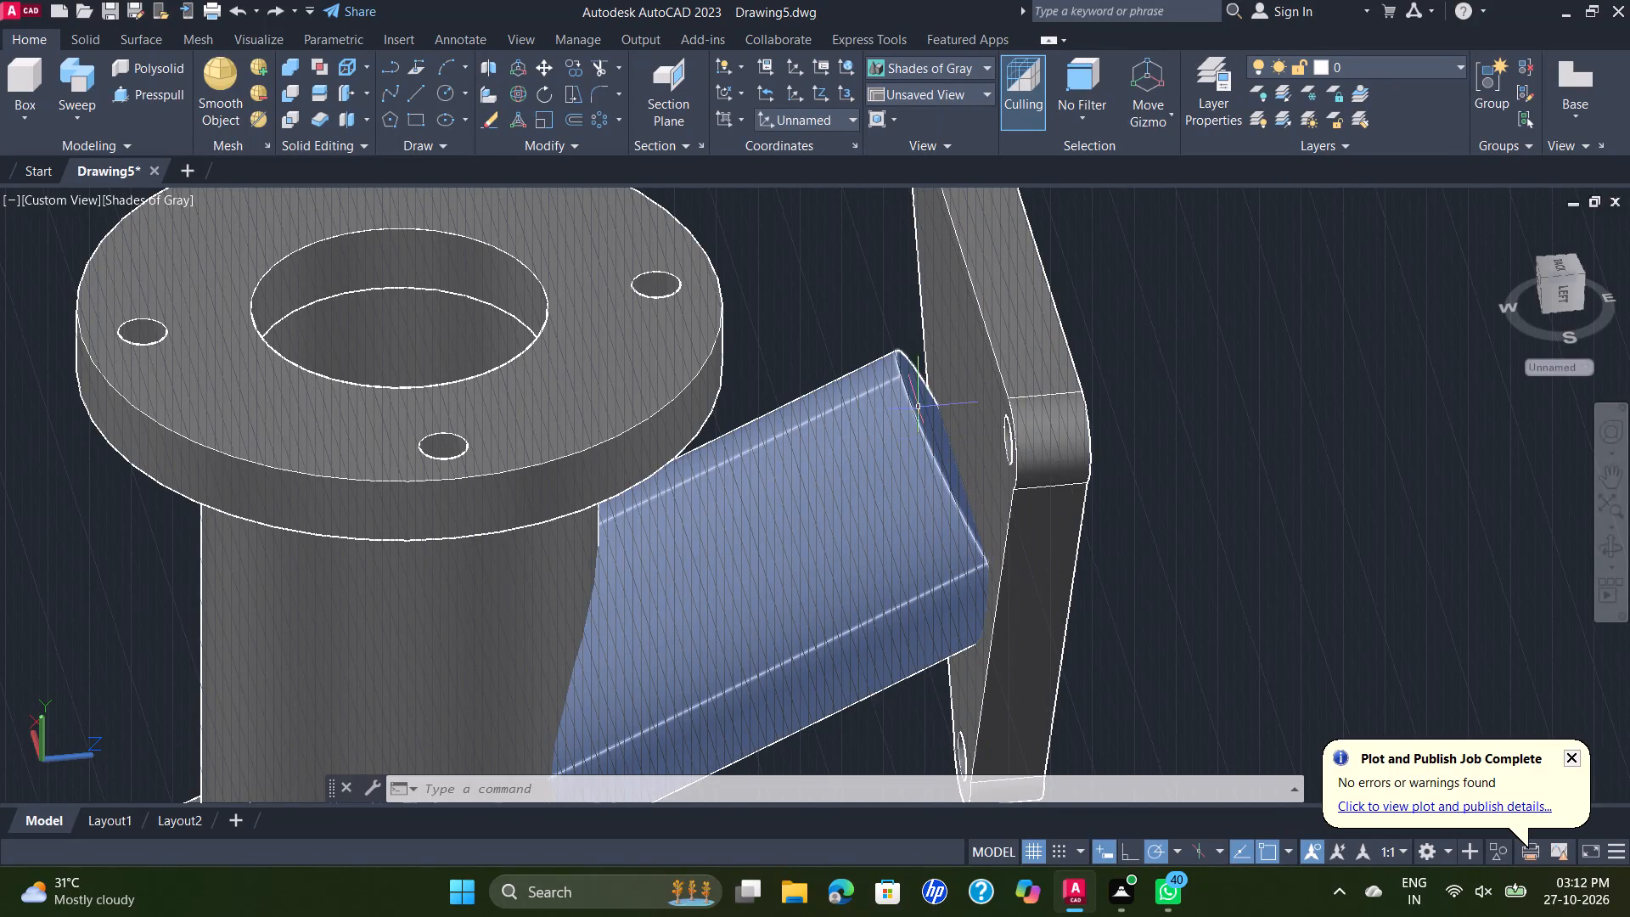
Change the view from the custom orbit to SE Isometric and on to Front, showing the flange and branch from the side.
{"action": "scroll", "coordinate": [1003, 436], "scroll_direction": "down", "scroll_amount": 2}
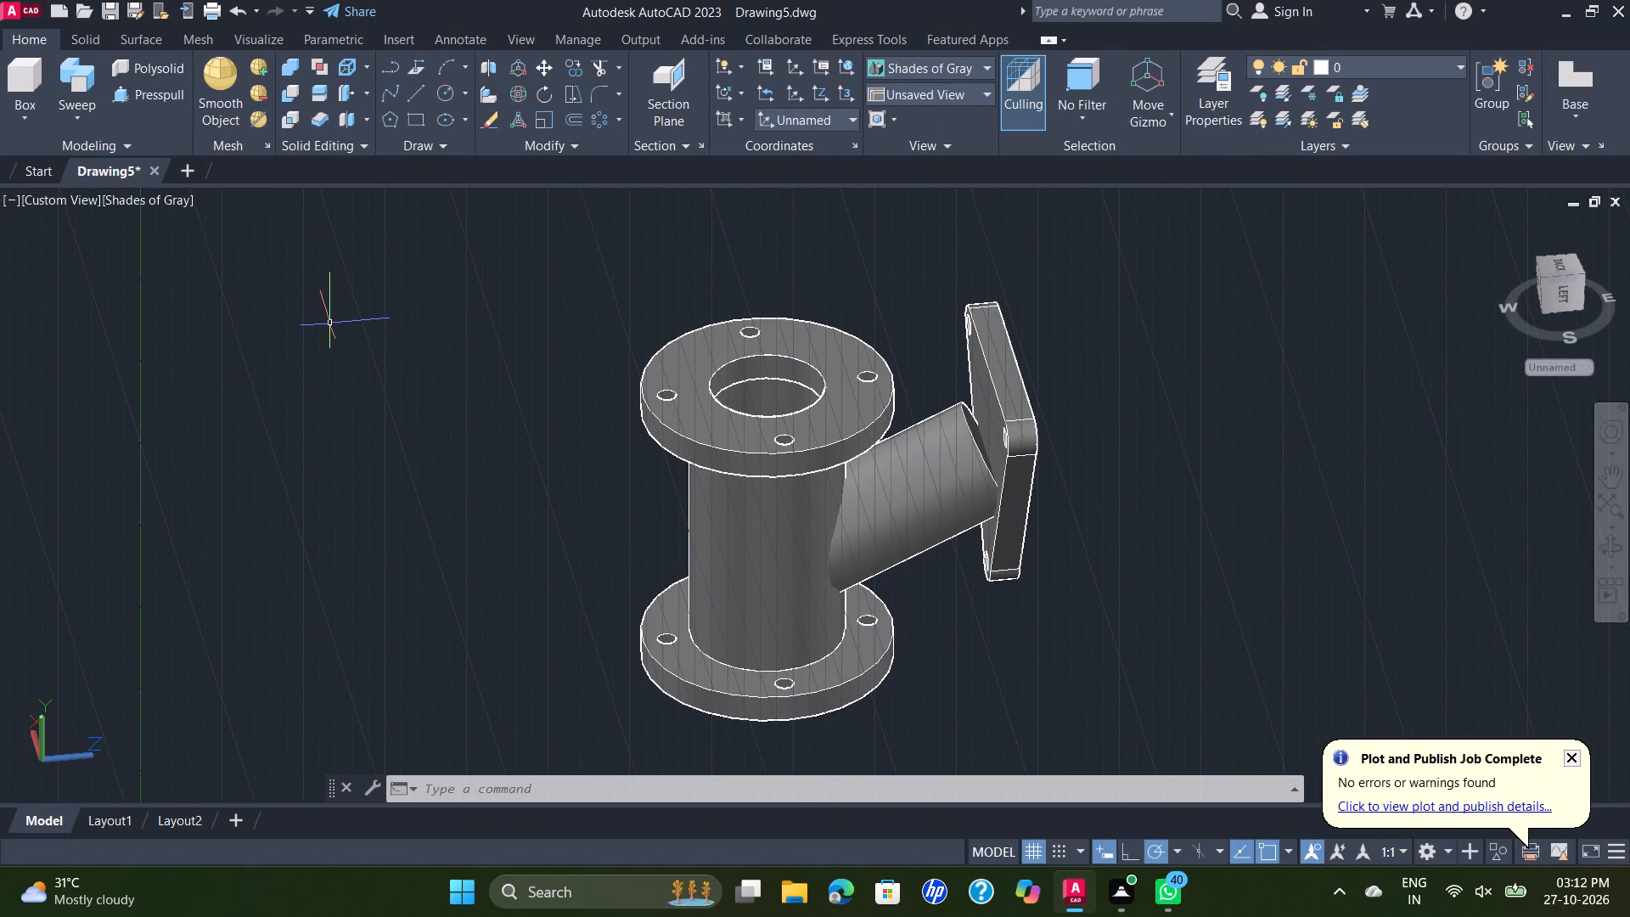
{"action": "key", "text": "Escape"}
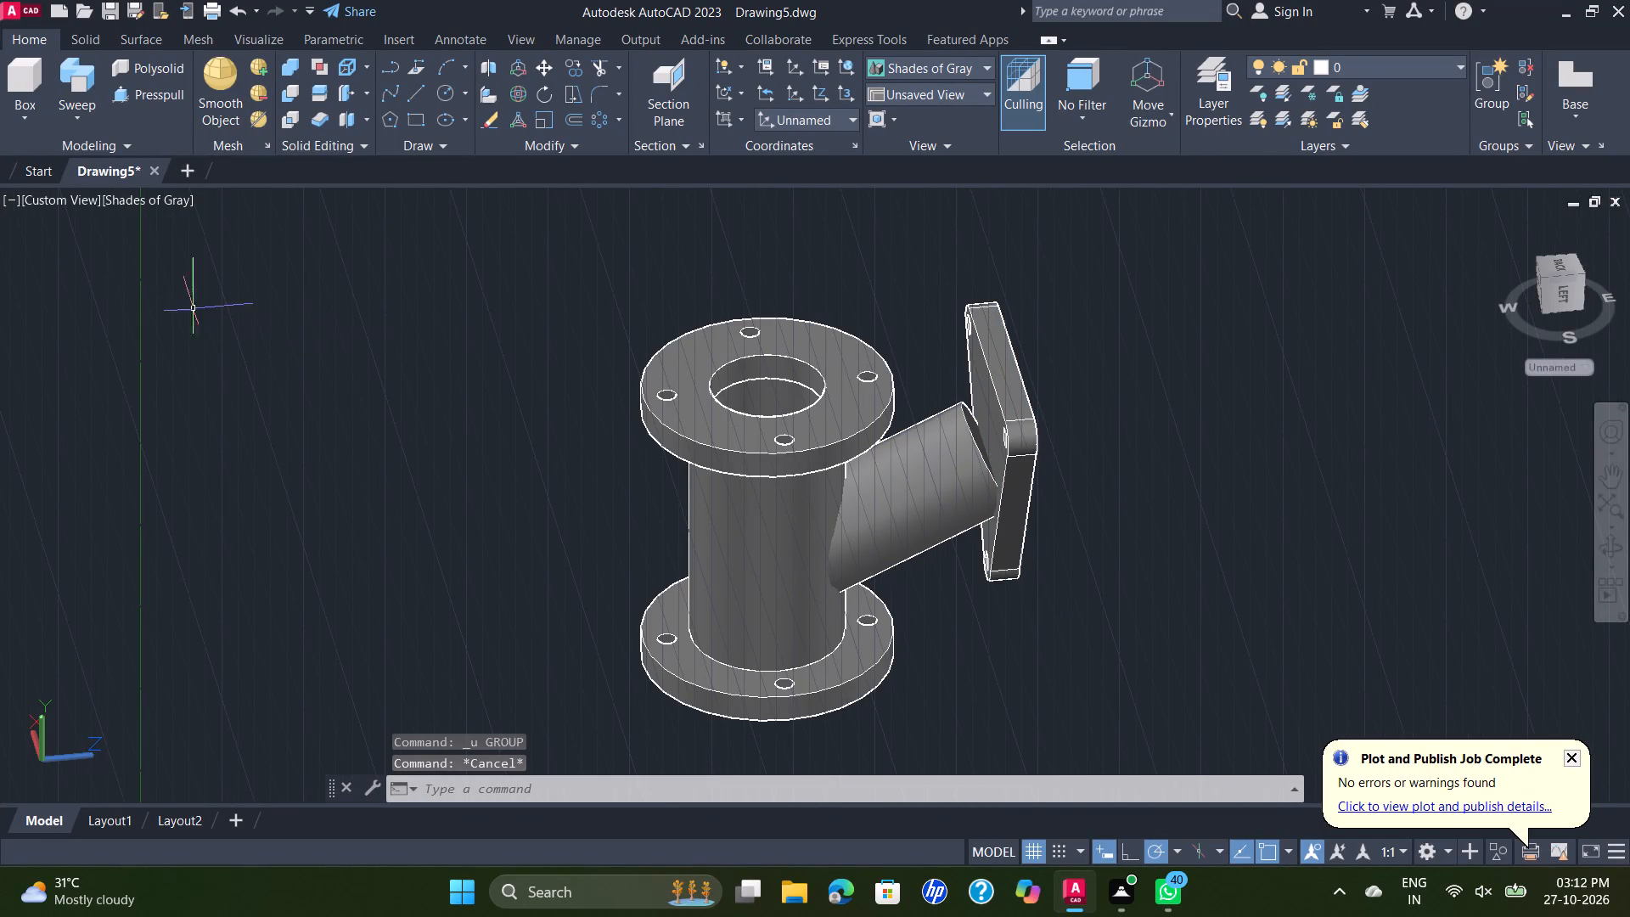
{"action": "left_click", "coordinate": [82, 191]}
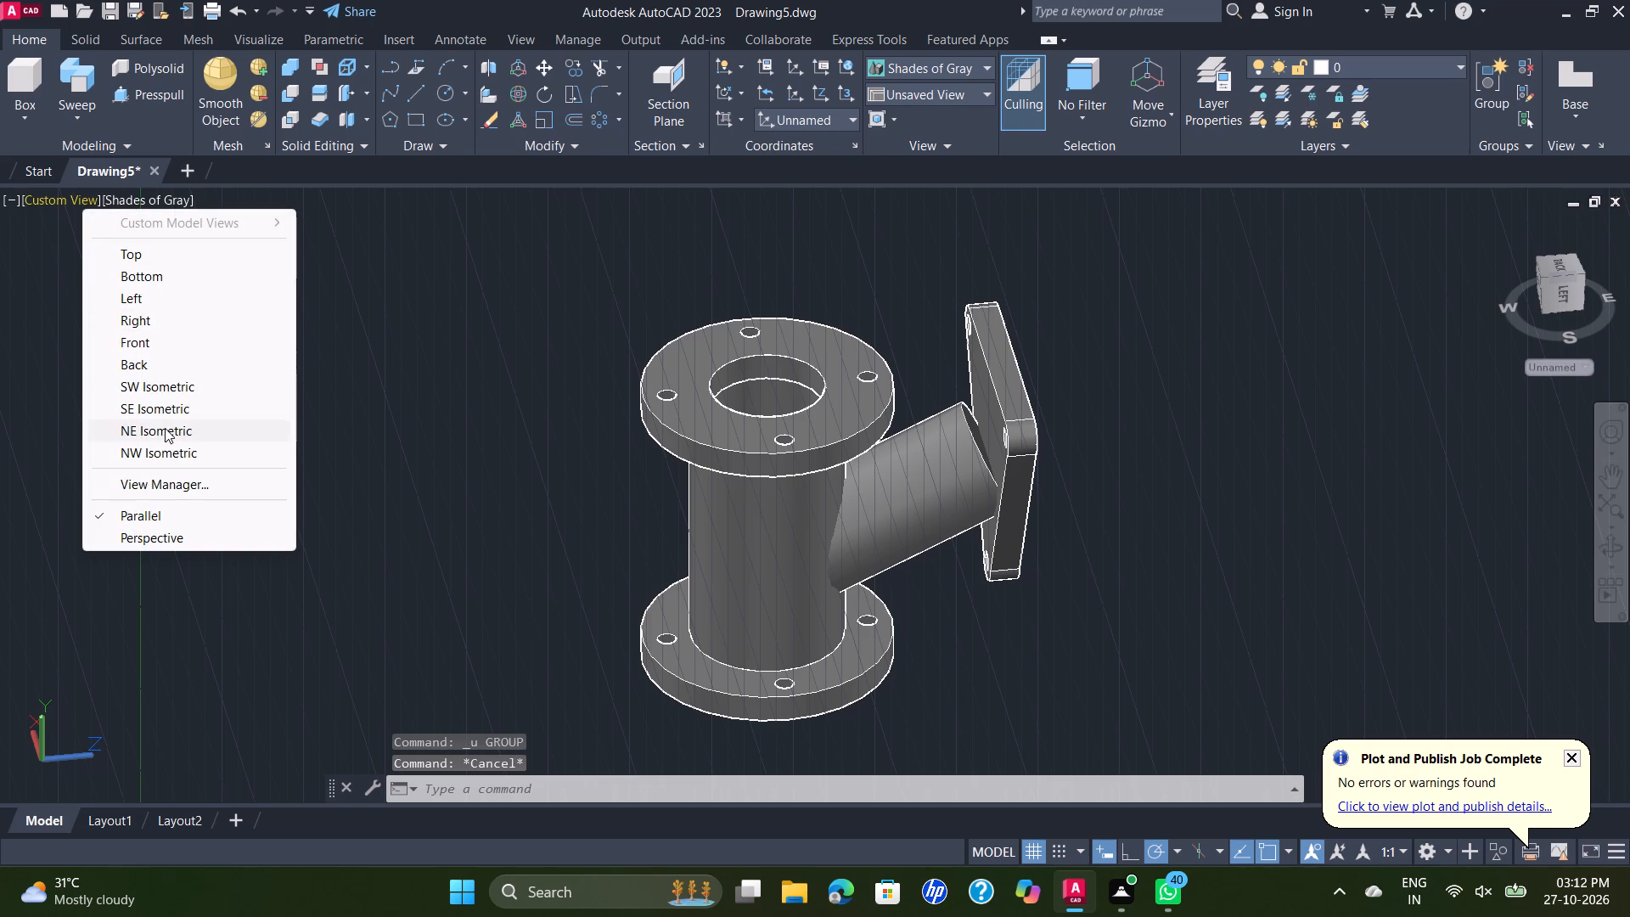
{"action": "left_click", "coordinate": [155, 410]}
{"action": "scroll", "coordinate": [874, 547], "scroll_direction": "up", "scroll_amount": 1}
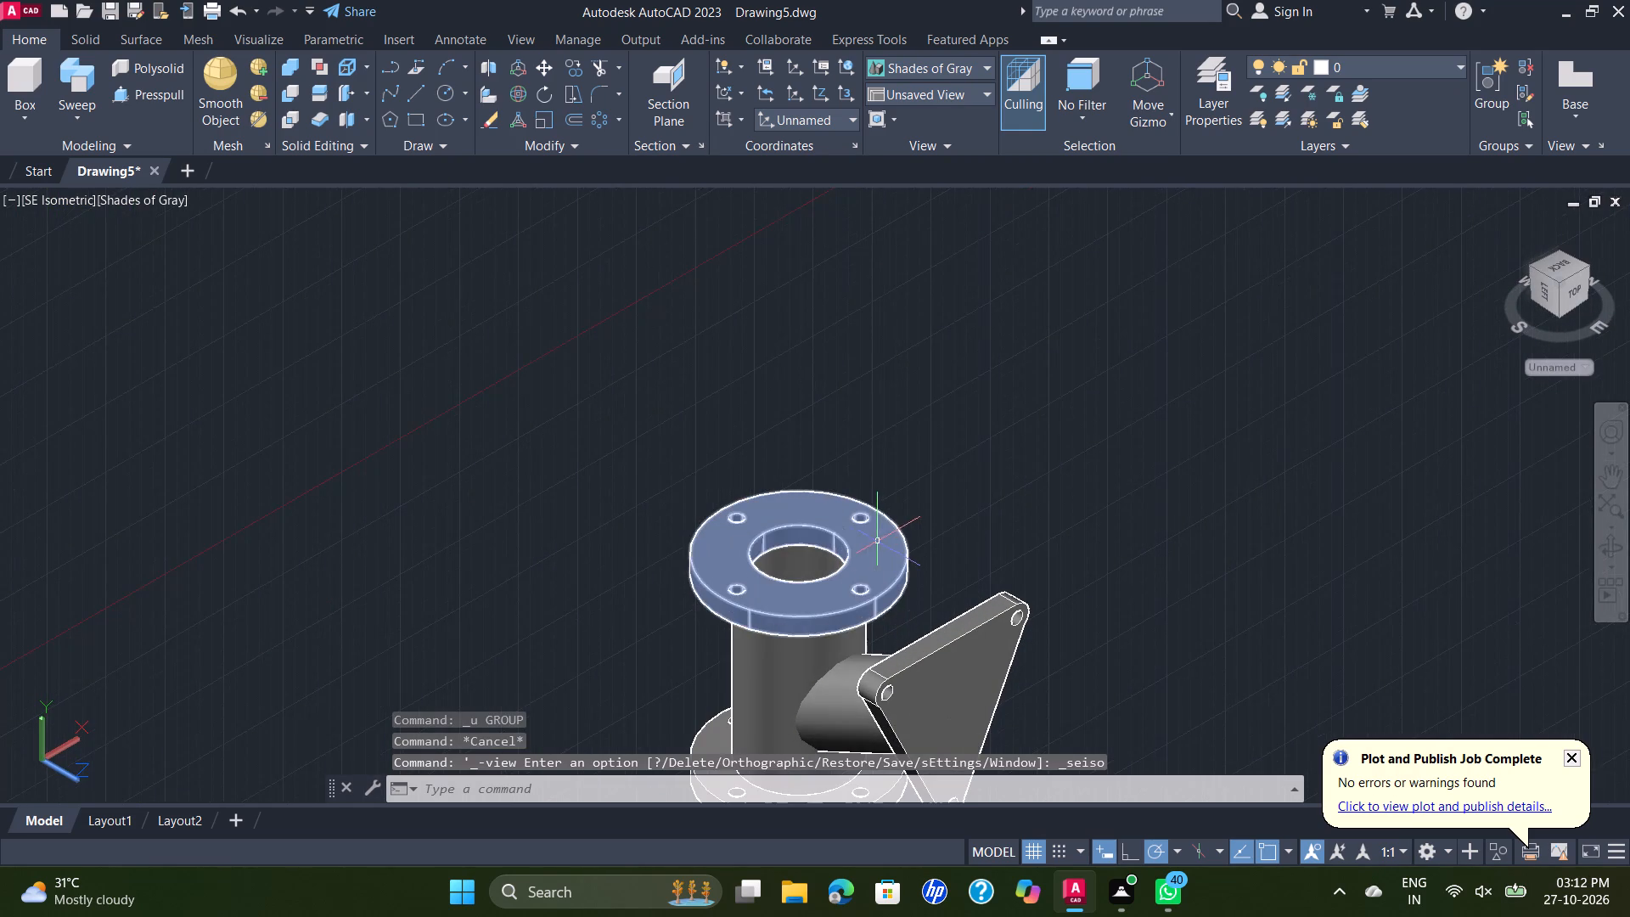
{"action": "left_click", "coordinate": [60, 207]}
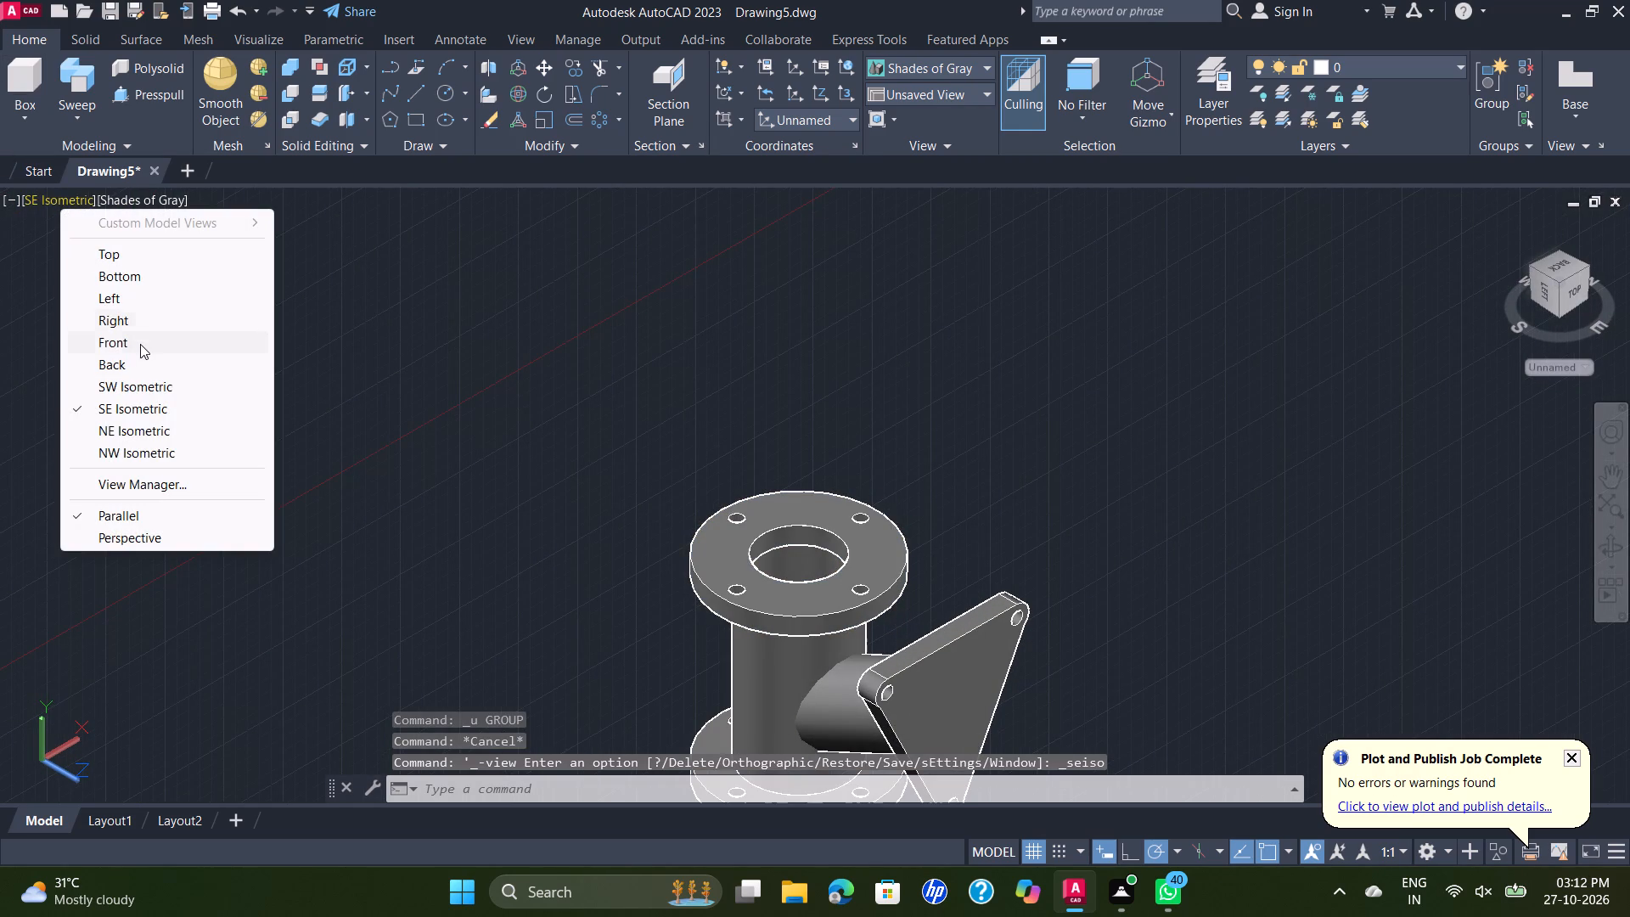
{"action": "left_click", "coordinate": [141, 338]}
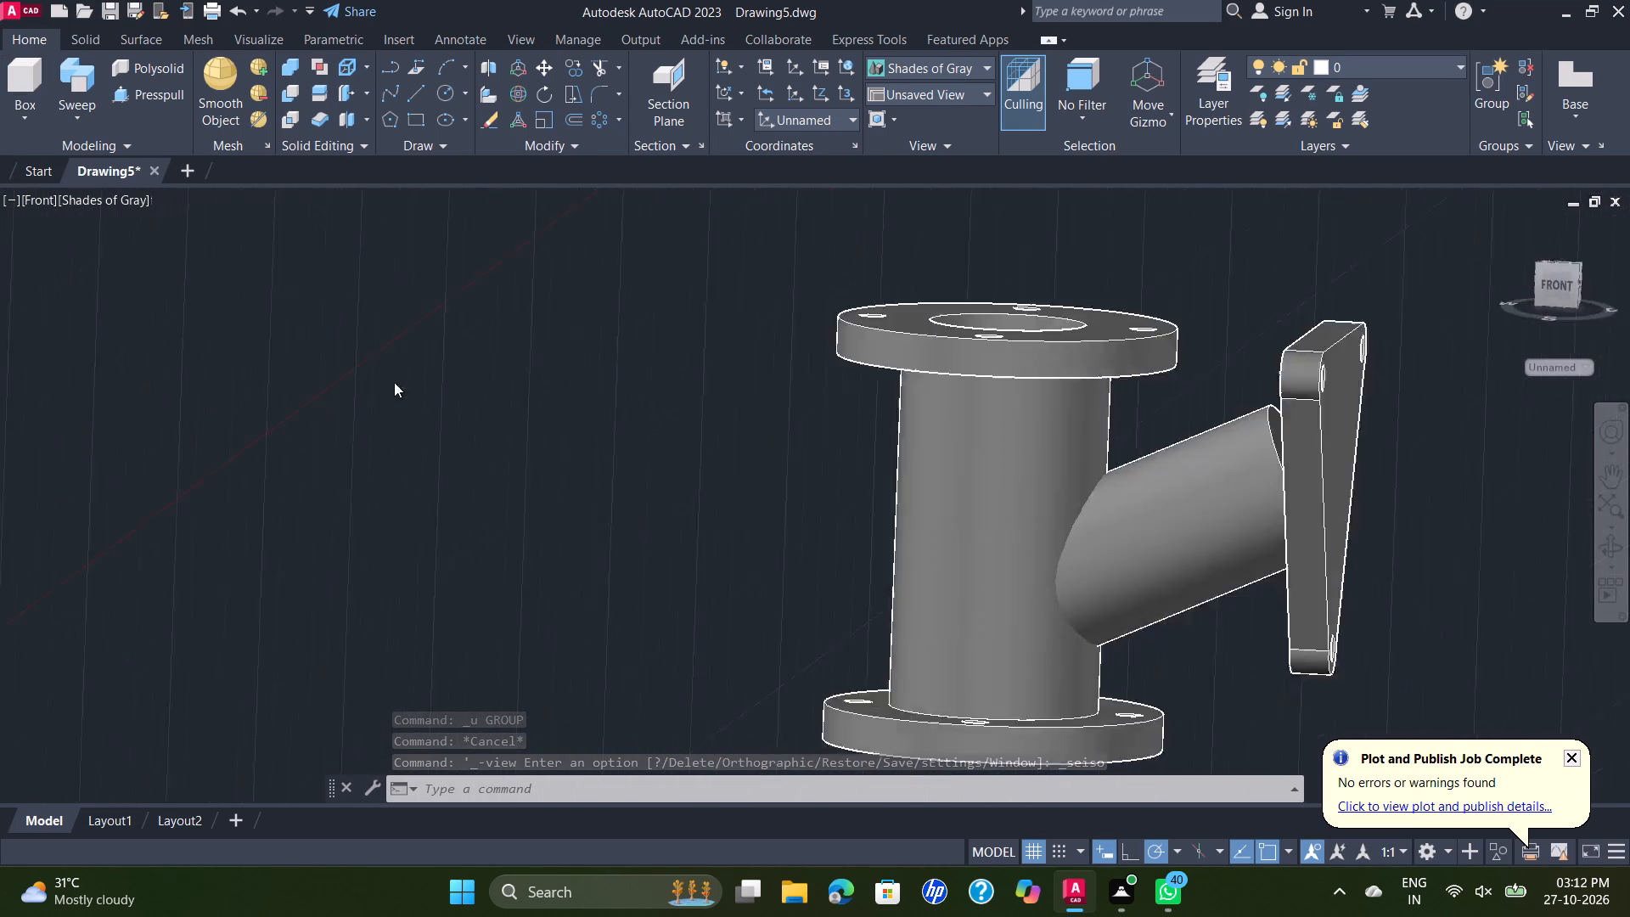
{"action": "scroll", "coordinate": [1066, 413], "scroll_direction": "down", "scroll_amount": 1}
{"action": "middle_click_drag", "start_coordinate": [1083, 415], "coordinate": [852, 487]}
{"action": "scroll", "coordinate": [990, 444], "scroll_direction": "down", "scroll_amount": 1}
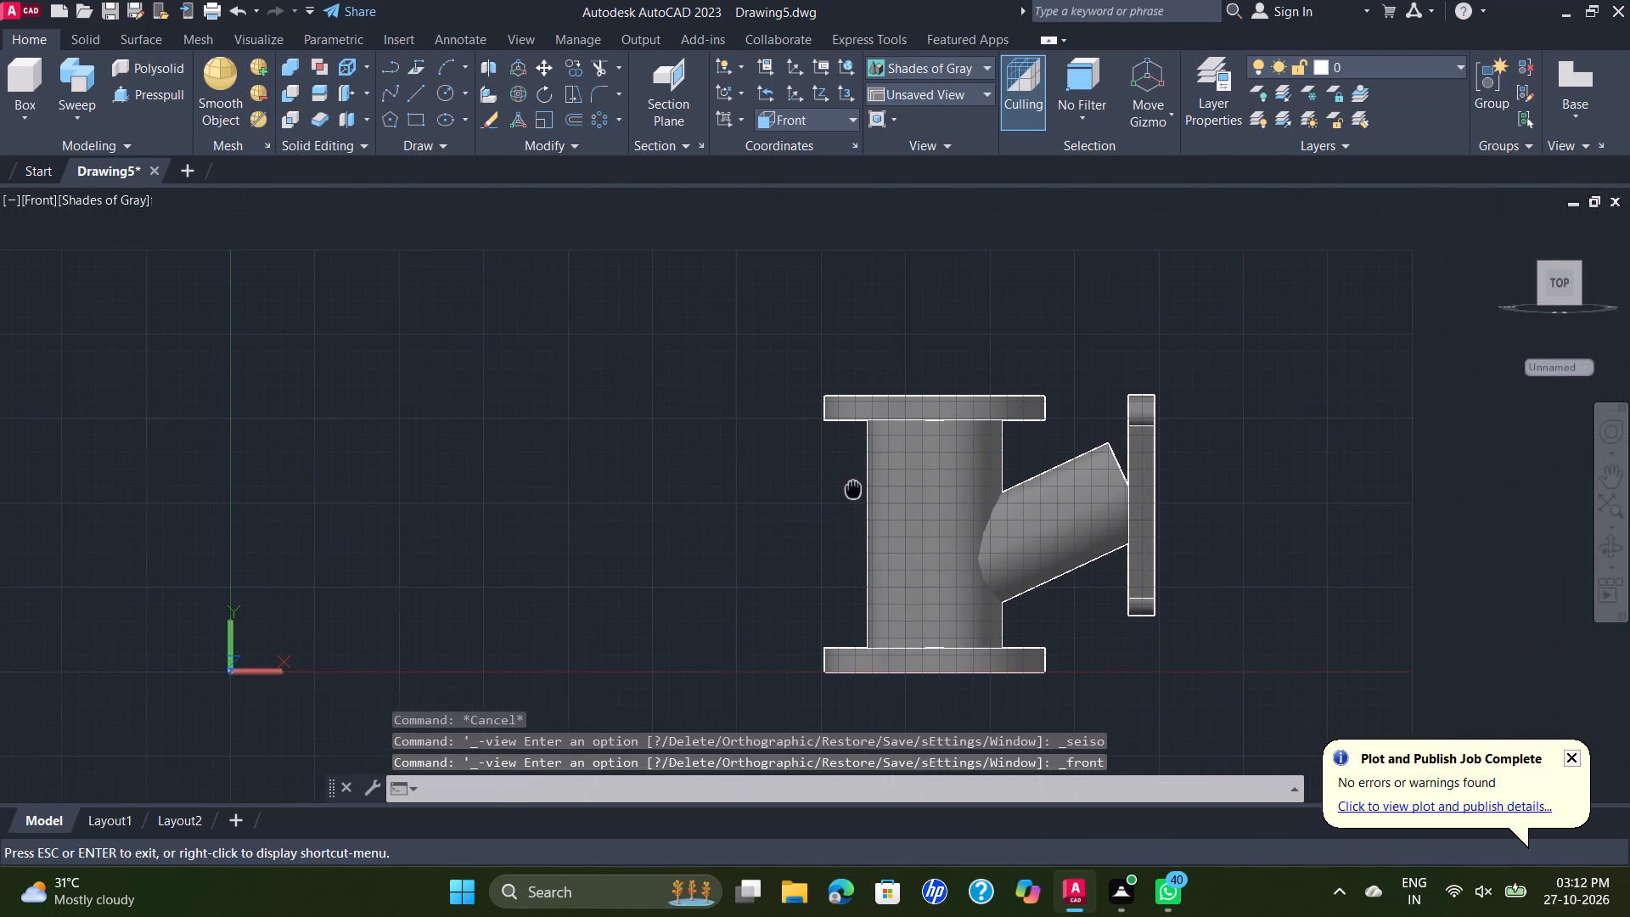
{"action": "middle_click_drag", "start_coordinate": [852, 487], "coordinate": [850, 487]}
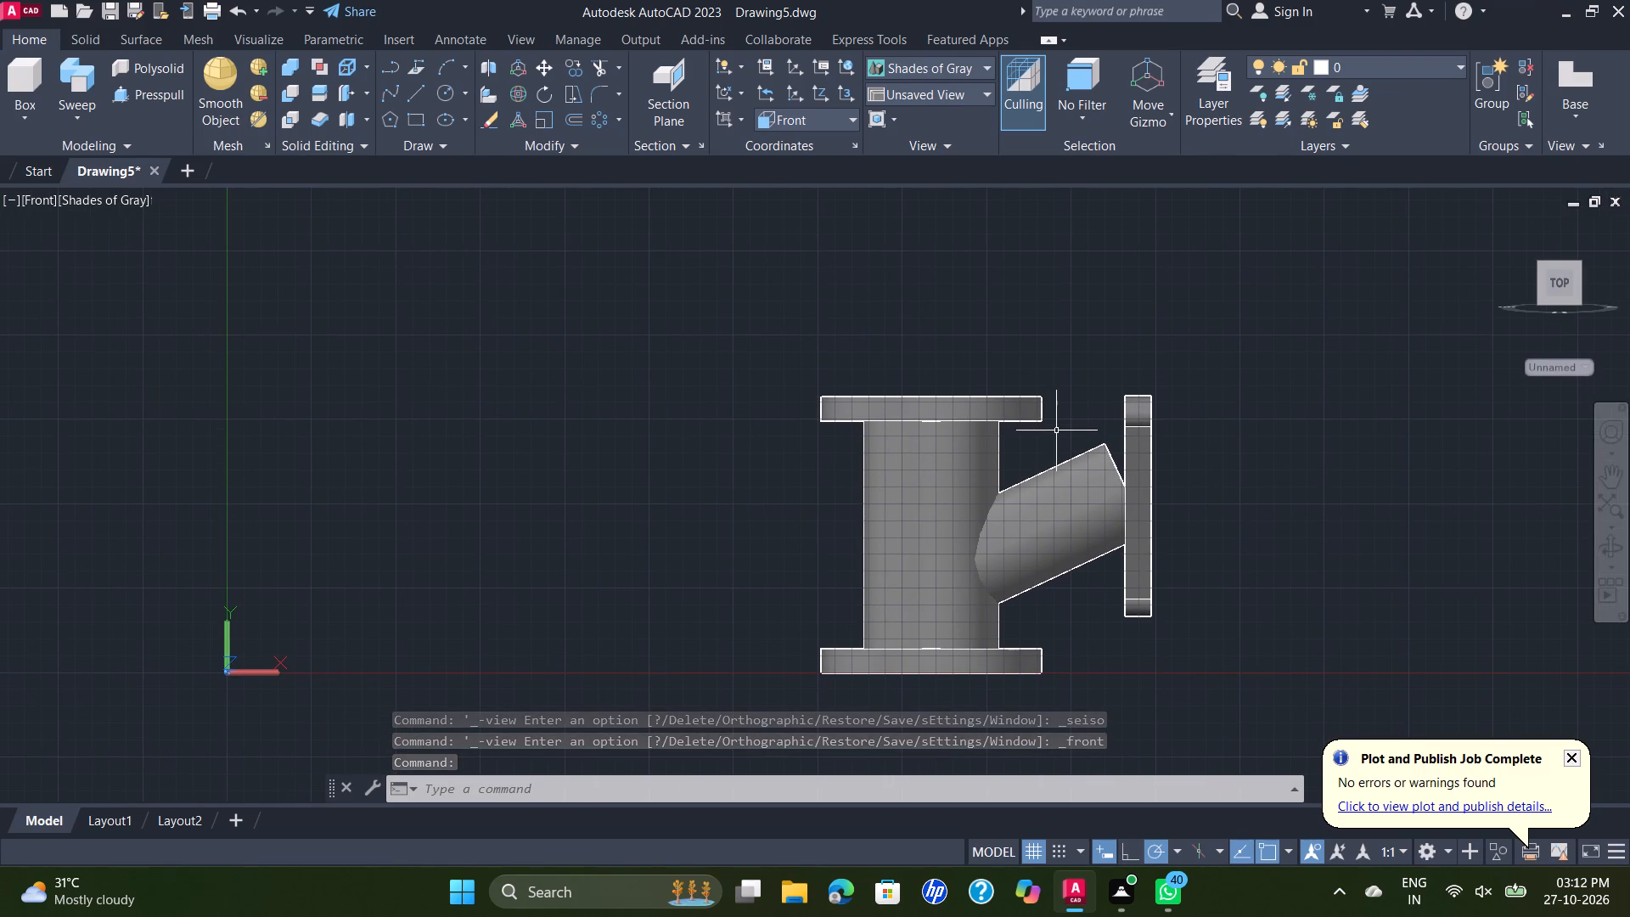
{"action": "scroll", "coordinate": [1119, 440], "scroll_direction": "up", "scroll_amount": 1}
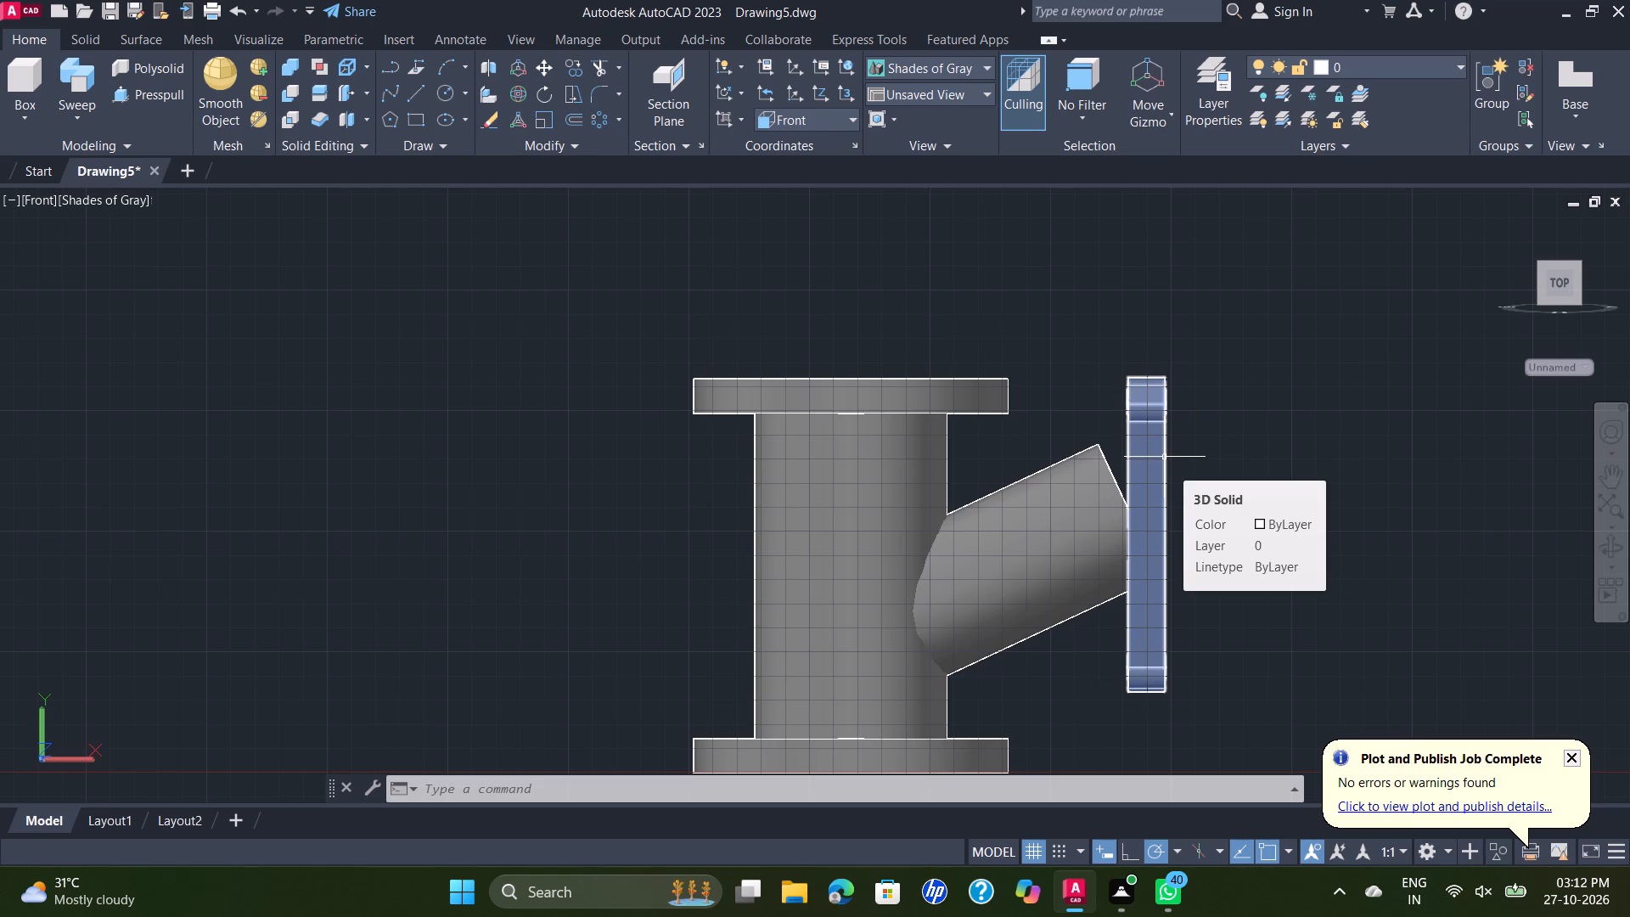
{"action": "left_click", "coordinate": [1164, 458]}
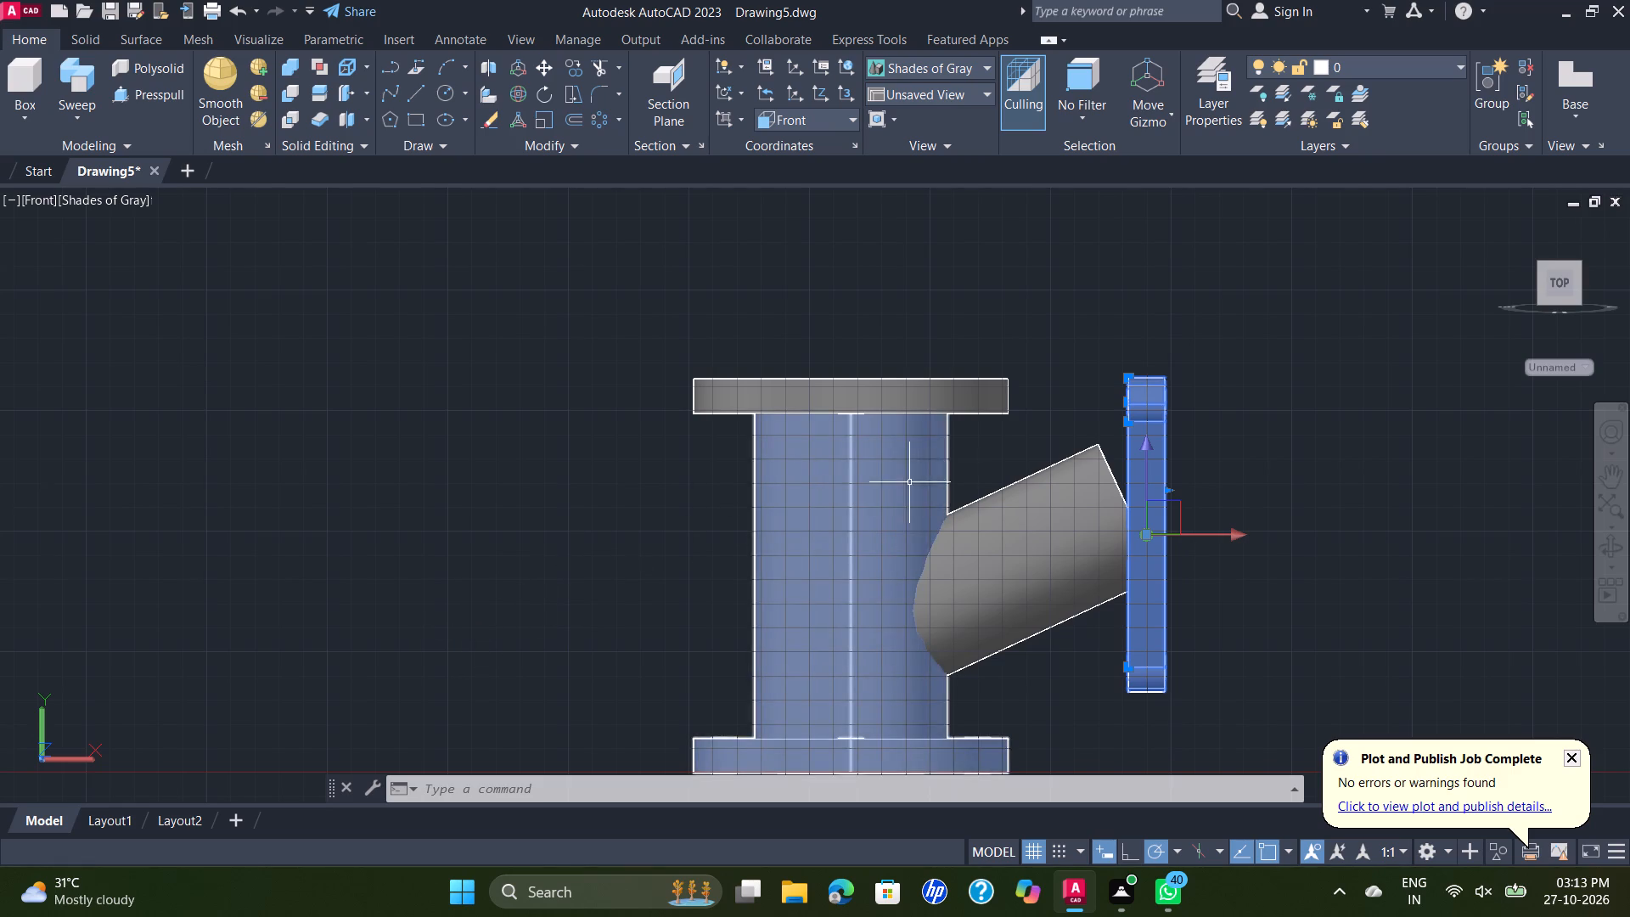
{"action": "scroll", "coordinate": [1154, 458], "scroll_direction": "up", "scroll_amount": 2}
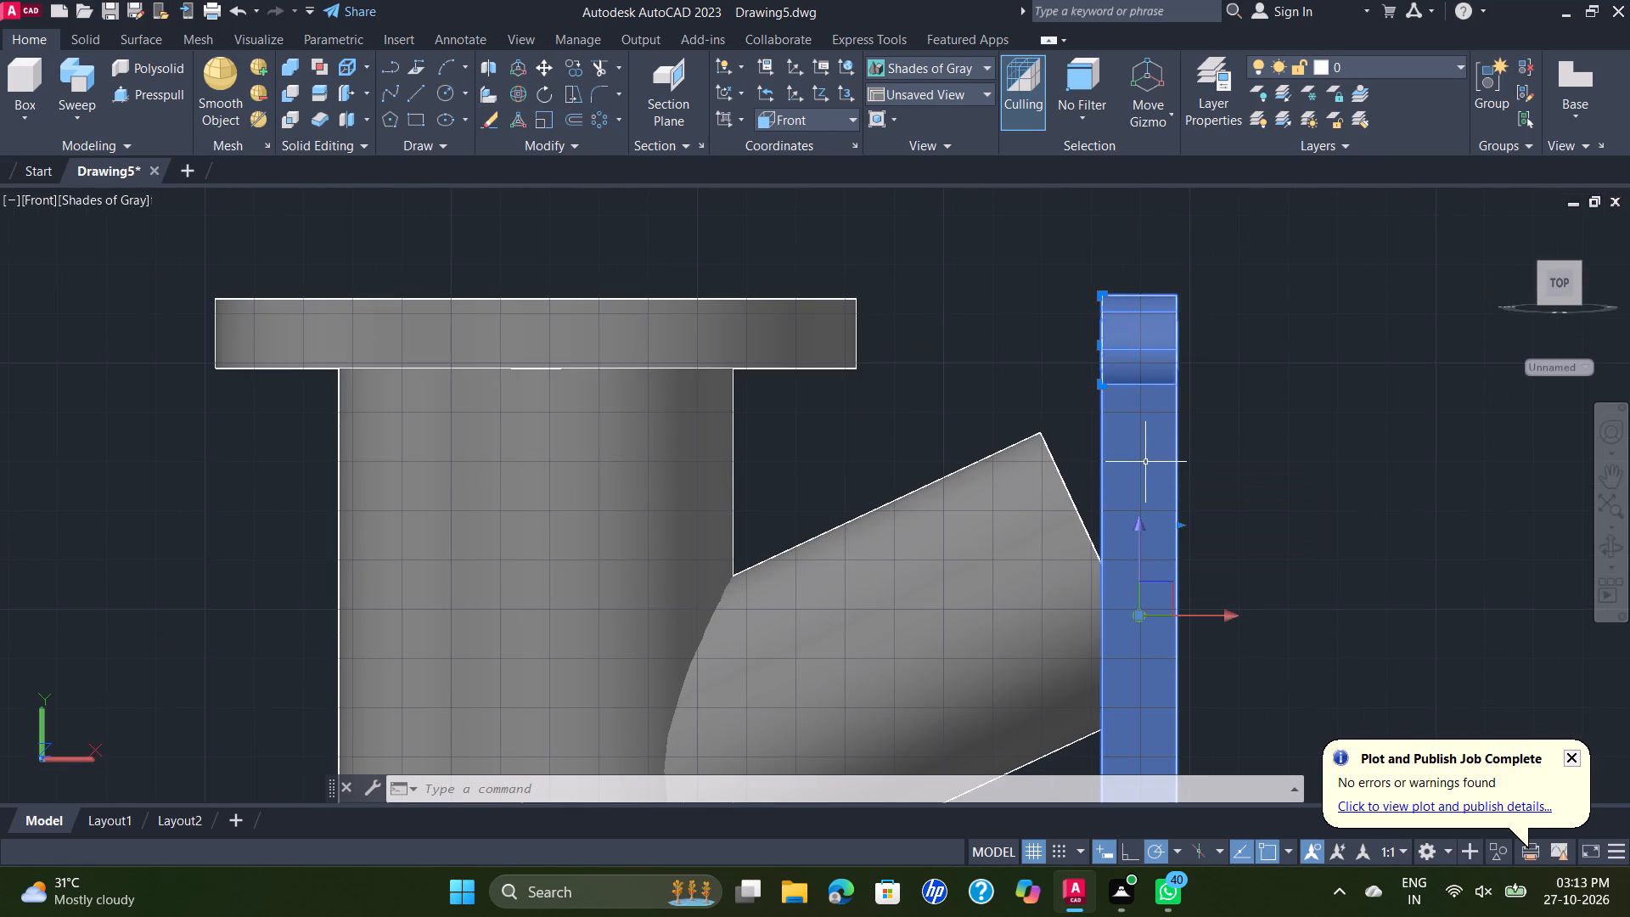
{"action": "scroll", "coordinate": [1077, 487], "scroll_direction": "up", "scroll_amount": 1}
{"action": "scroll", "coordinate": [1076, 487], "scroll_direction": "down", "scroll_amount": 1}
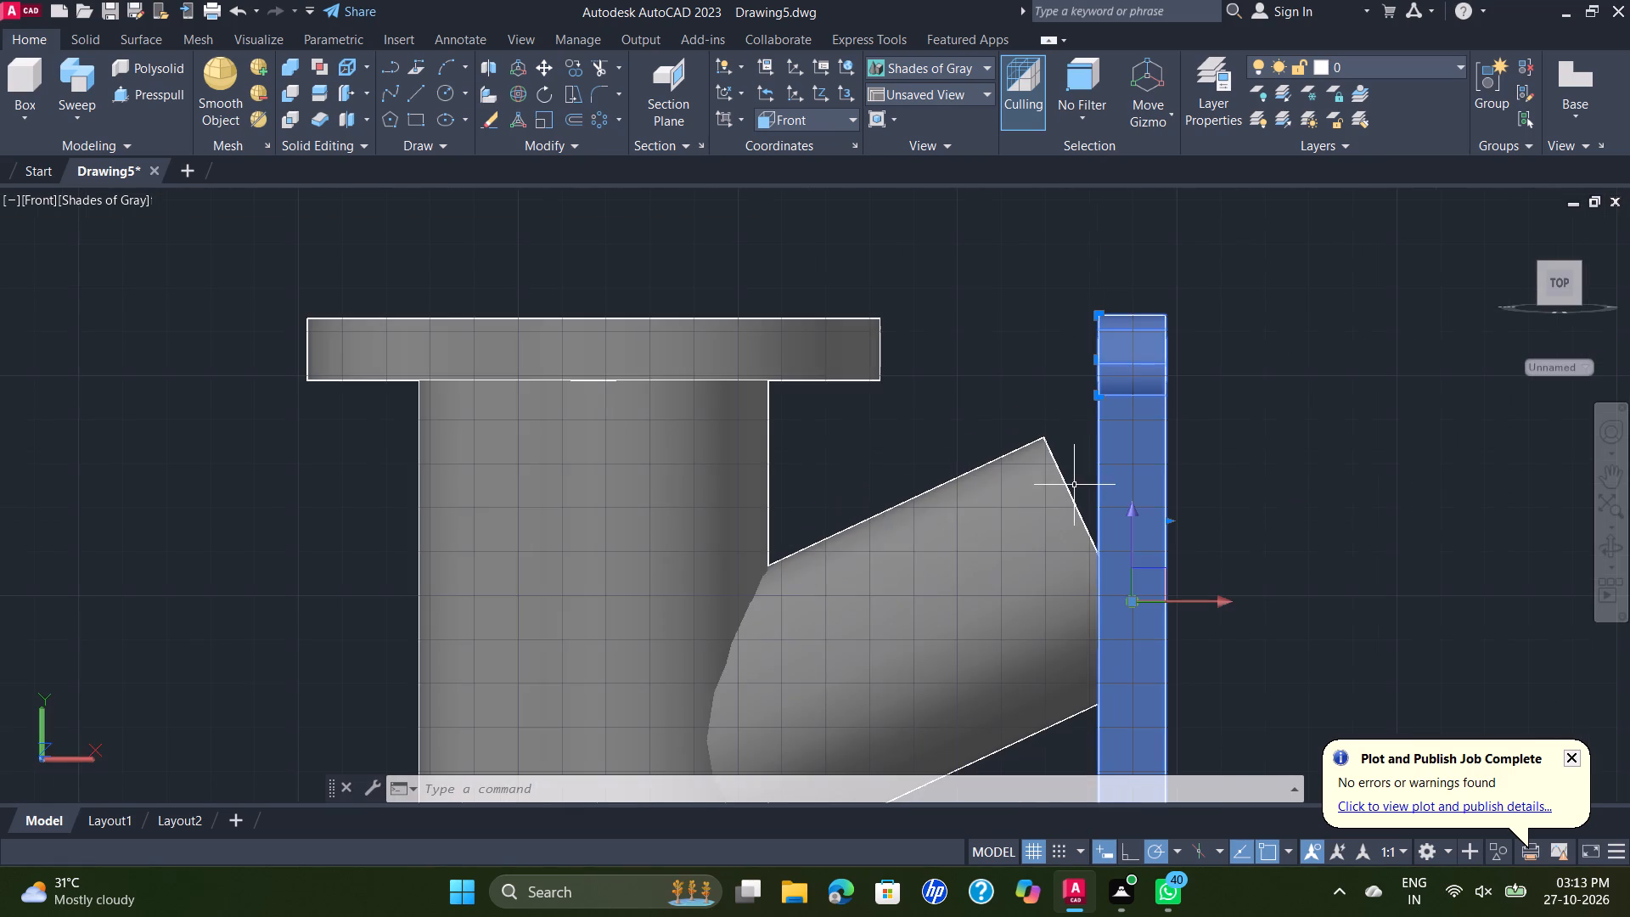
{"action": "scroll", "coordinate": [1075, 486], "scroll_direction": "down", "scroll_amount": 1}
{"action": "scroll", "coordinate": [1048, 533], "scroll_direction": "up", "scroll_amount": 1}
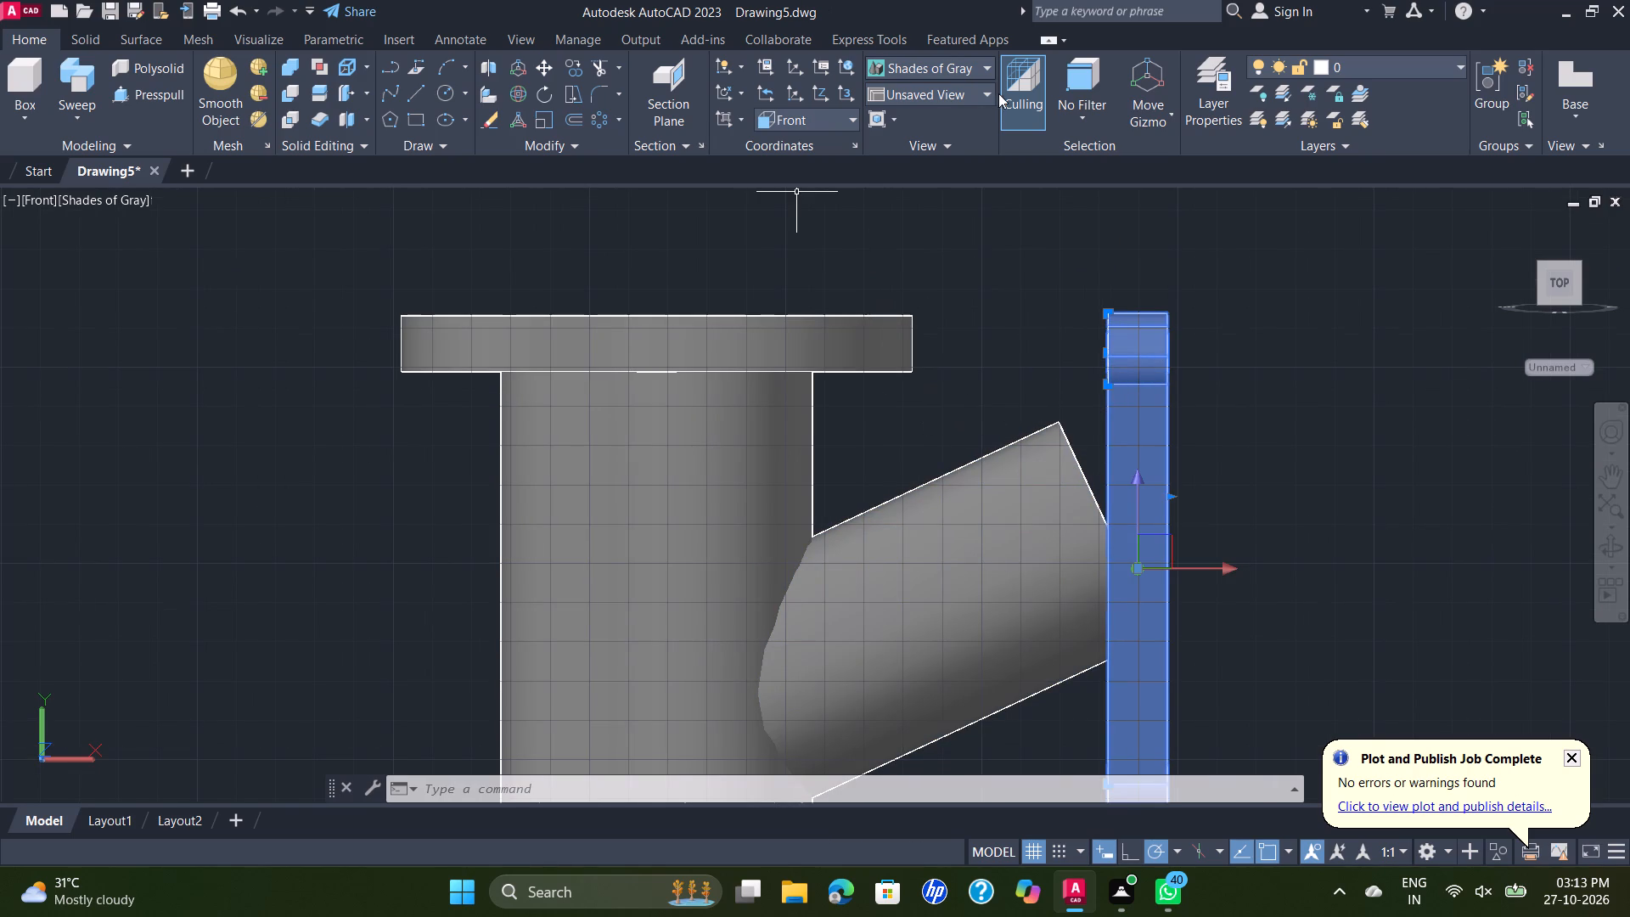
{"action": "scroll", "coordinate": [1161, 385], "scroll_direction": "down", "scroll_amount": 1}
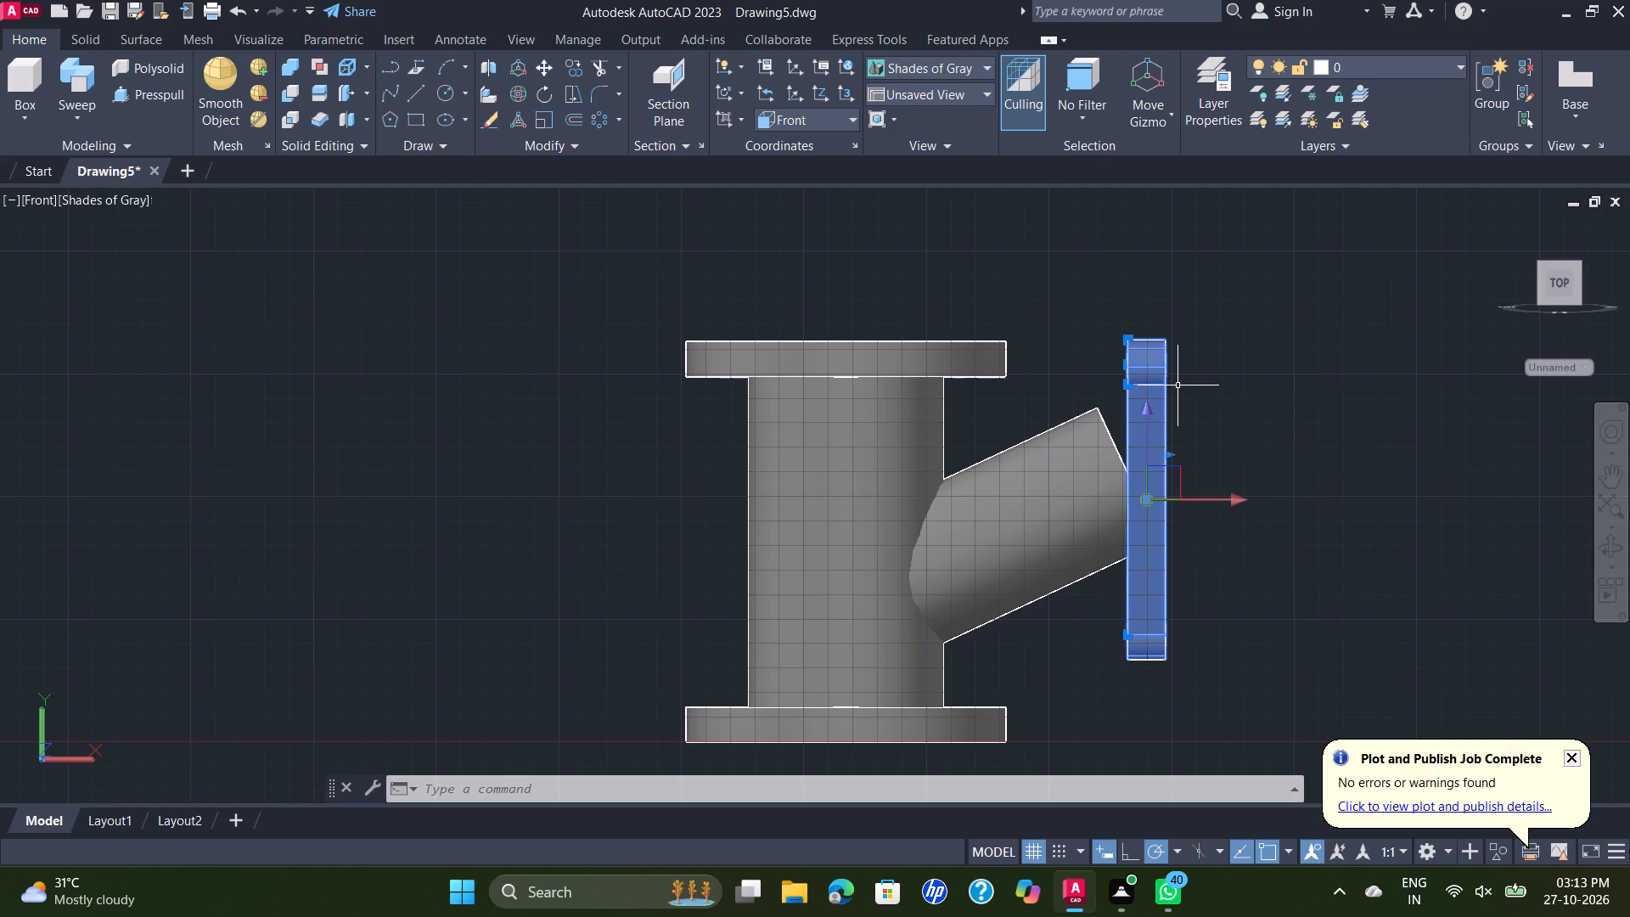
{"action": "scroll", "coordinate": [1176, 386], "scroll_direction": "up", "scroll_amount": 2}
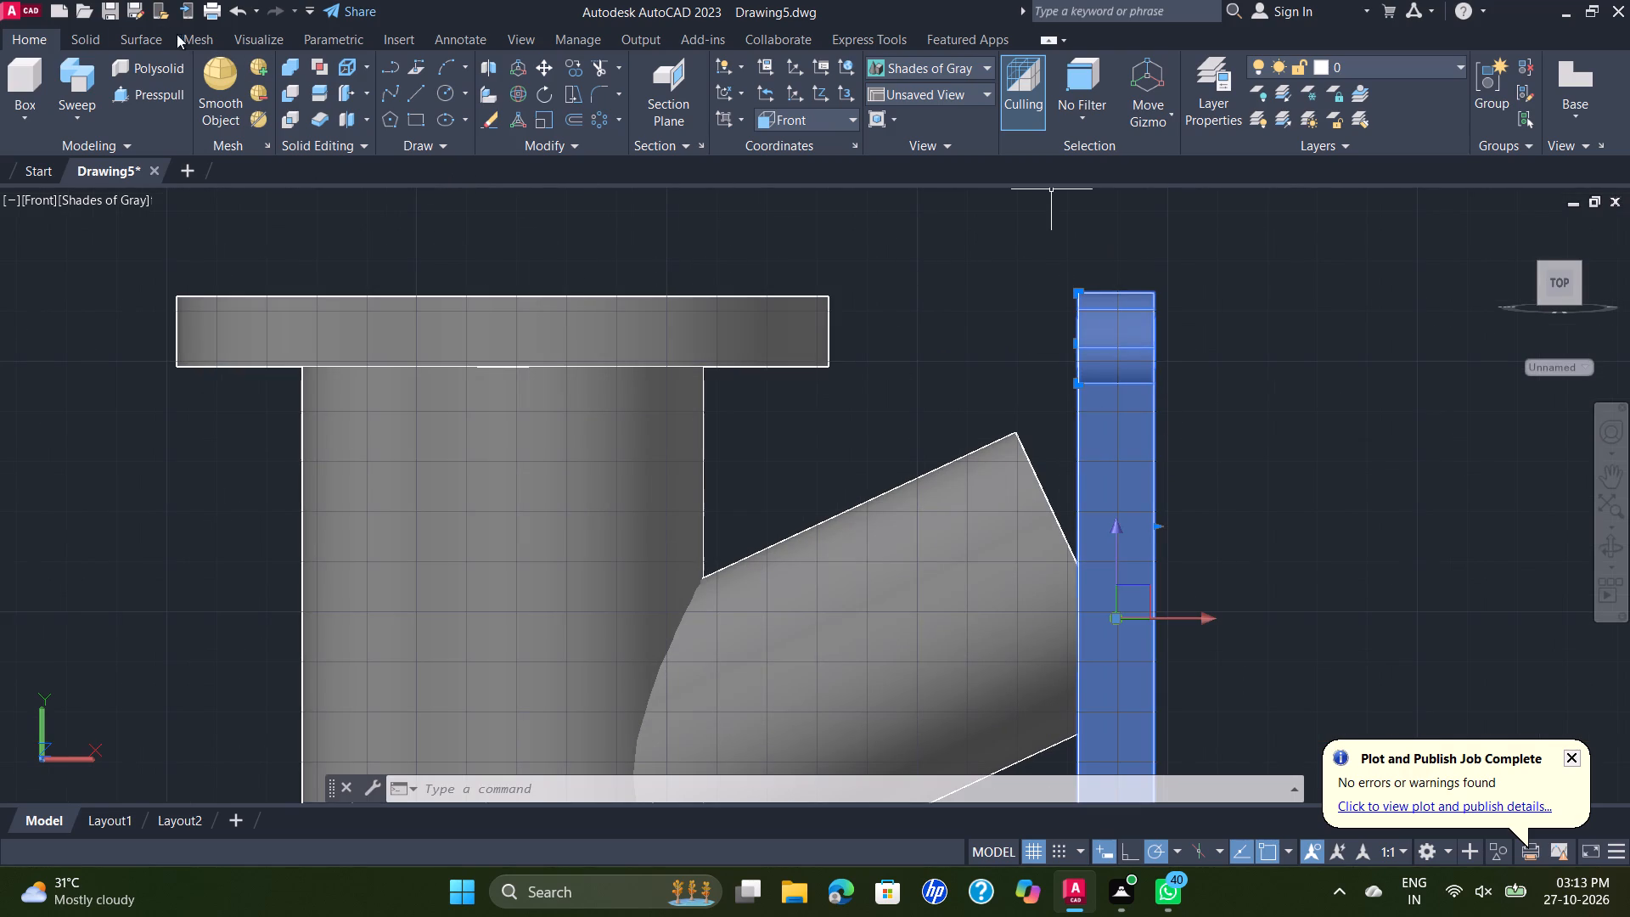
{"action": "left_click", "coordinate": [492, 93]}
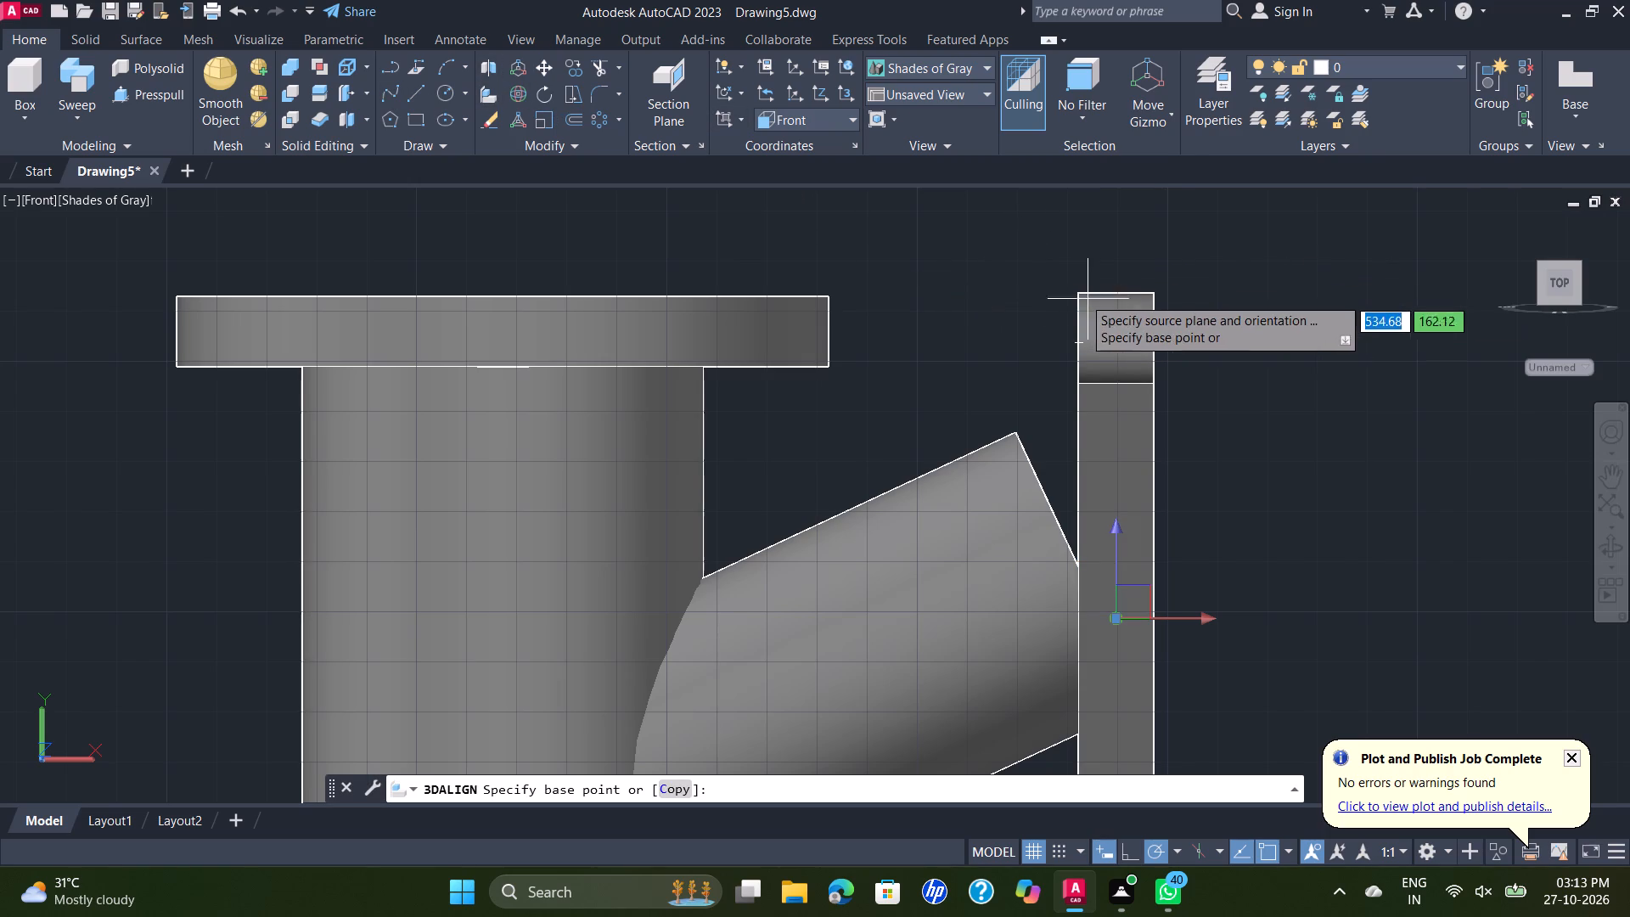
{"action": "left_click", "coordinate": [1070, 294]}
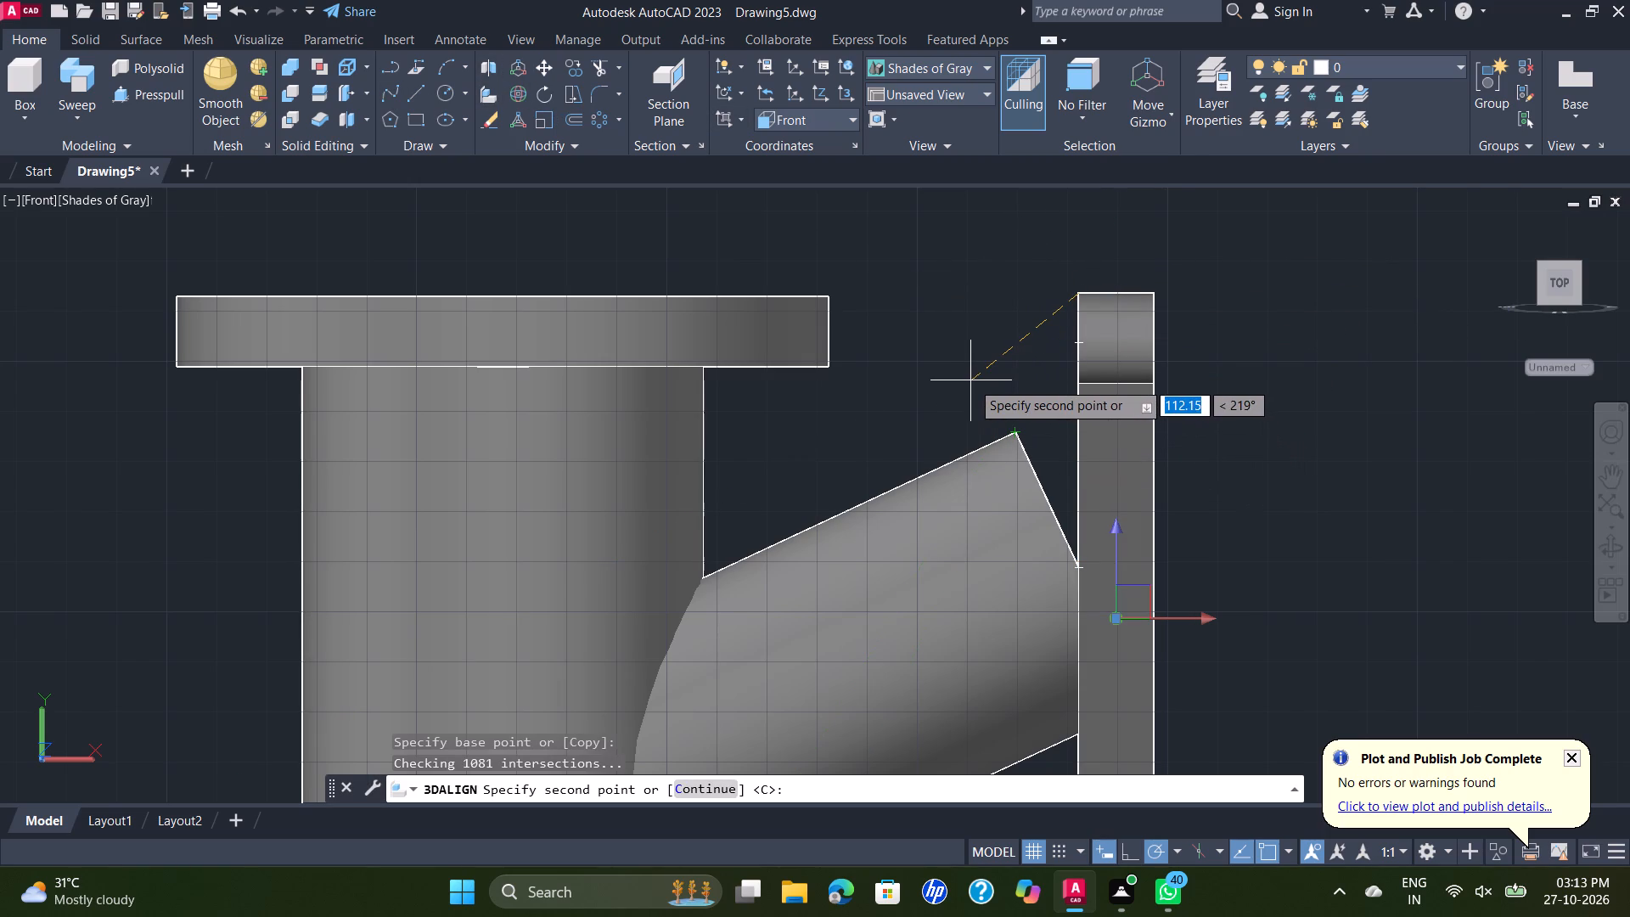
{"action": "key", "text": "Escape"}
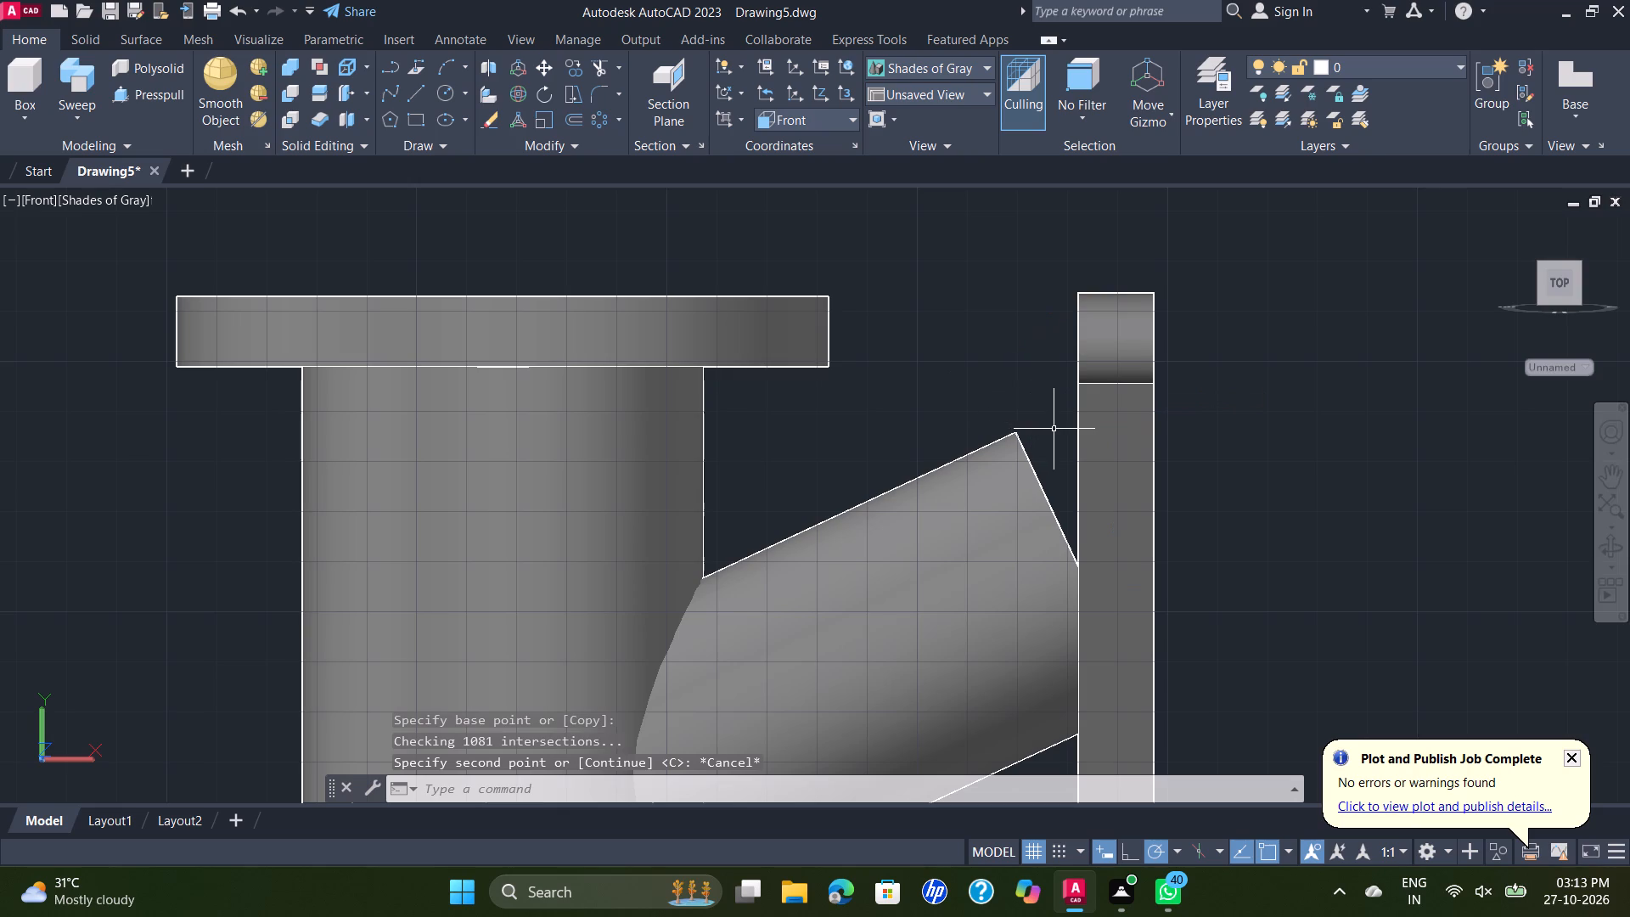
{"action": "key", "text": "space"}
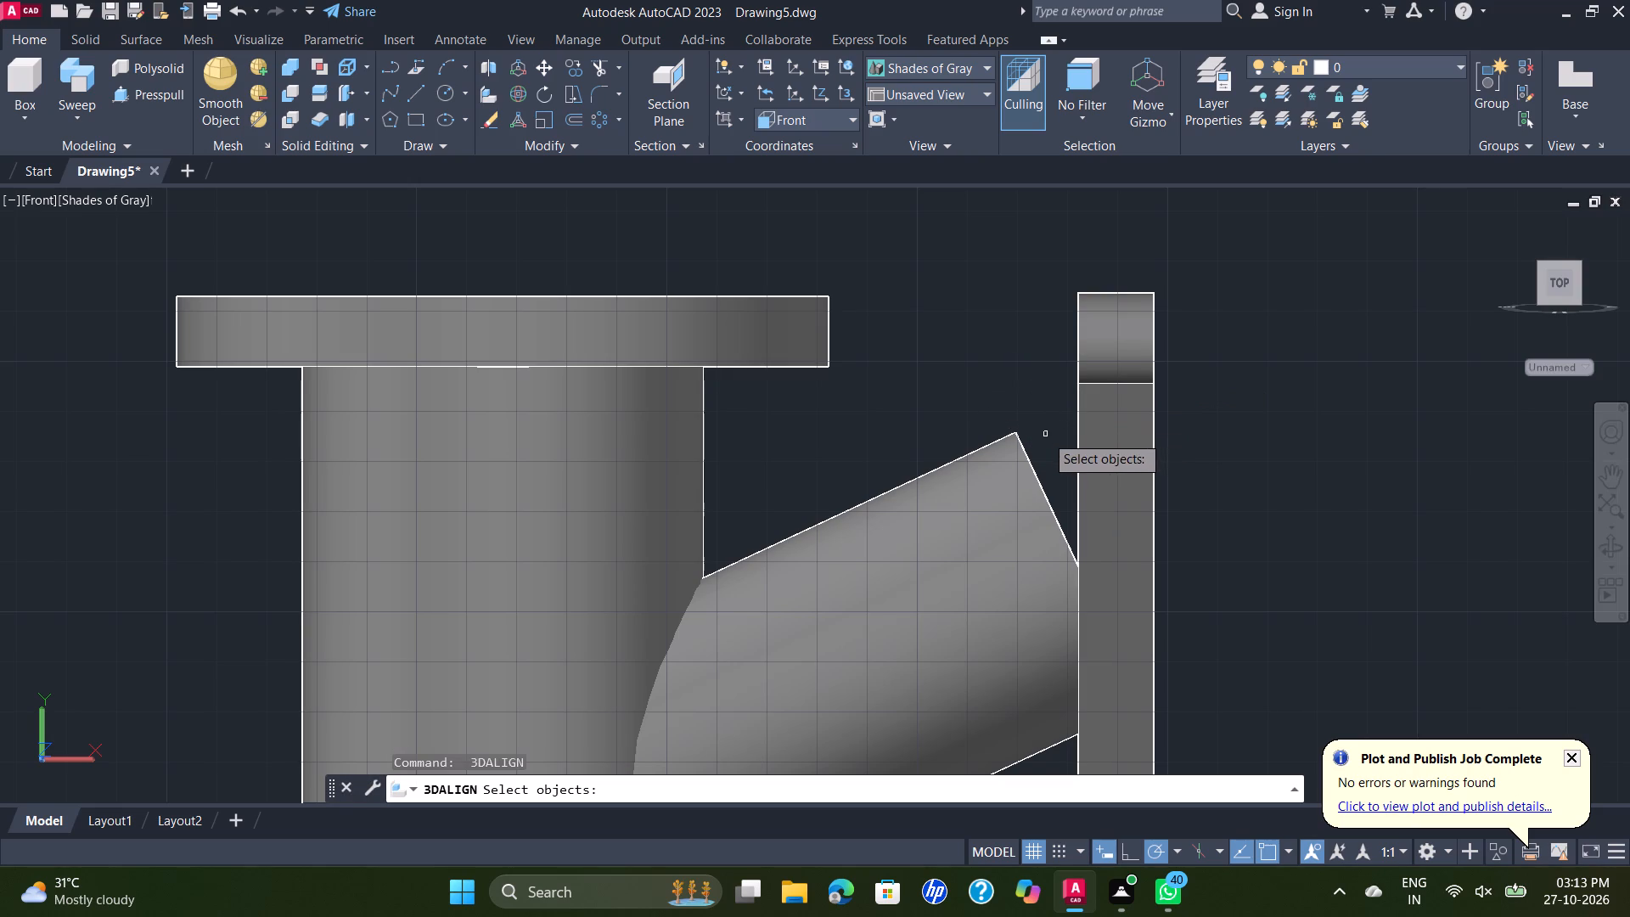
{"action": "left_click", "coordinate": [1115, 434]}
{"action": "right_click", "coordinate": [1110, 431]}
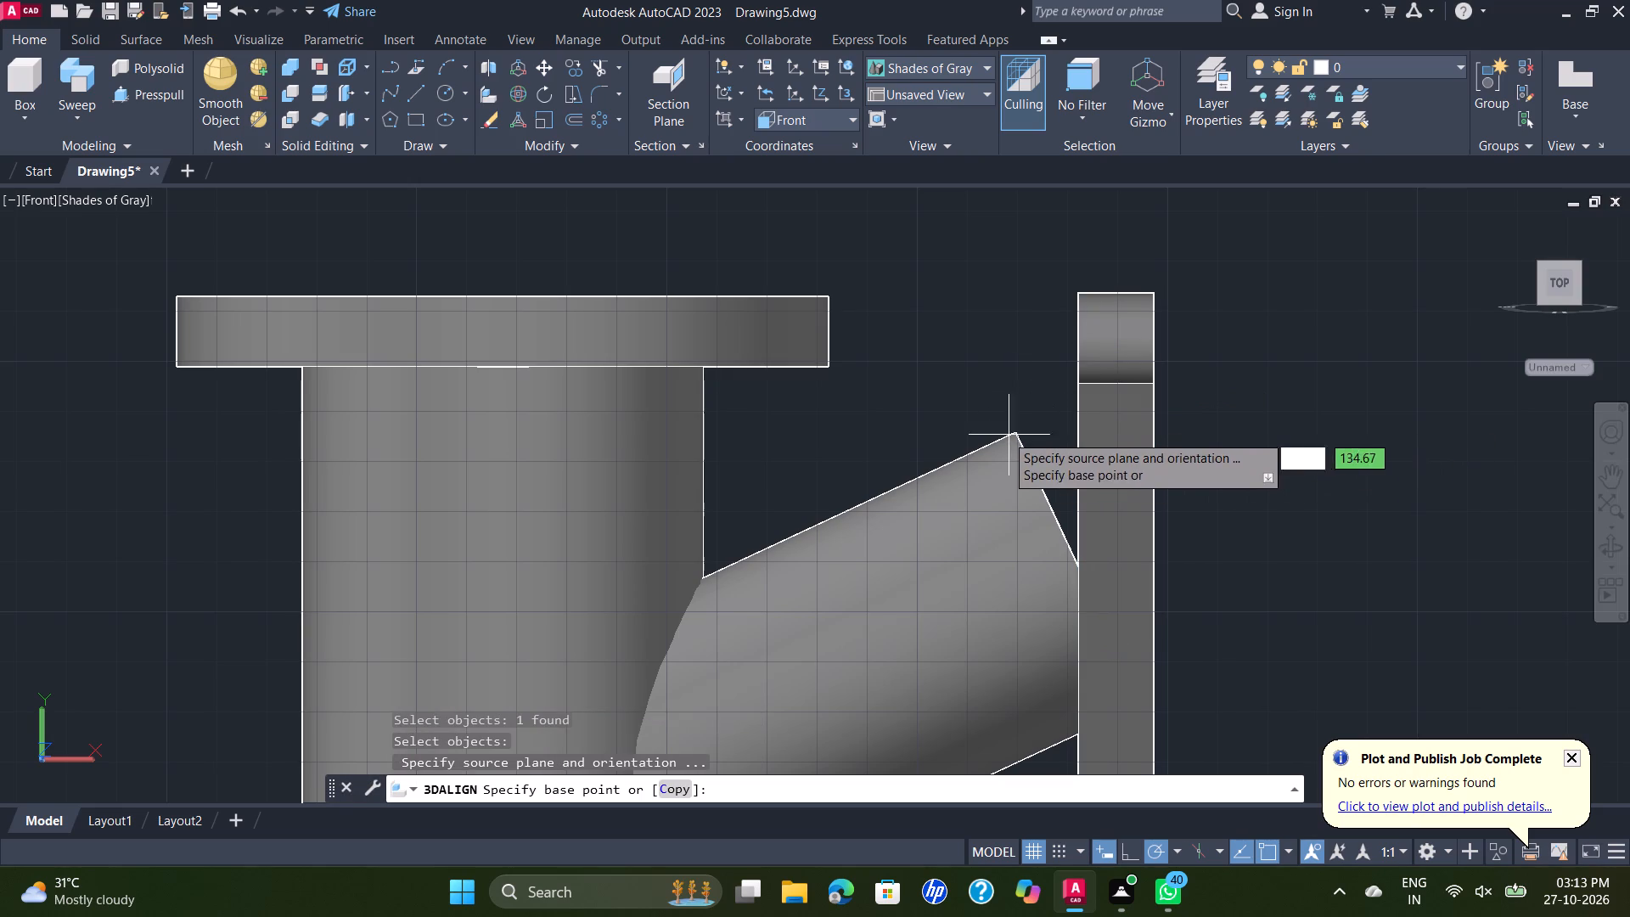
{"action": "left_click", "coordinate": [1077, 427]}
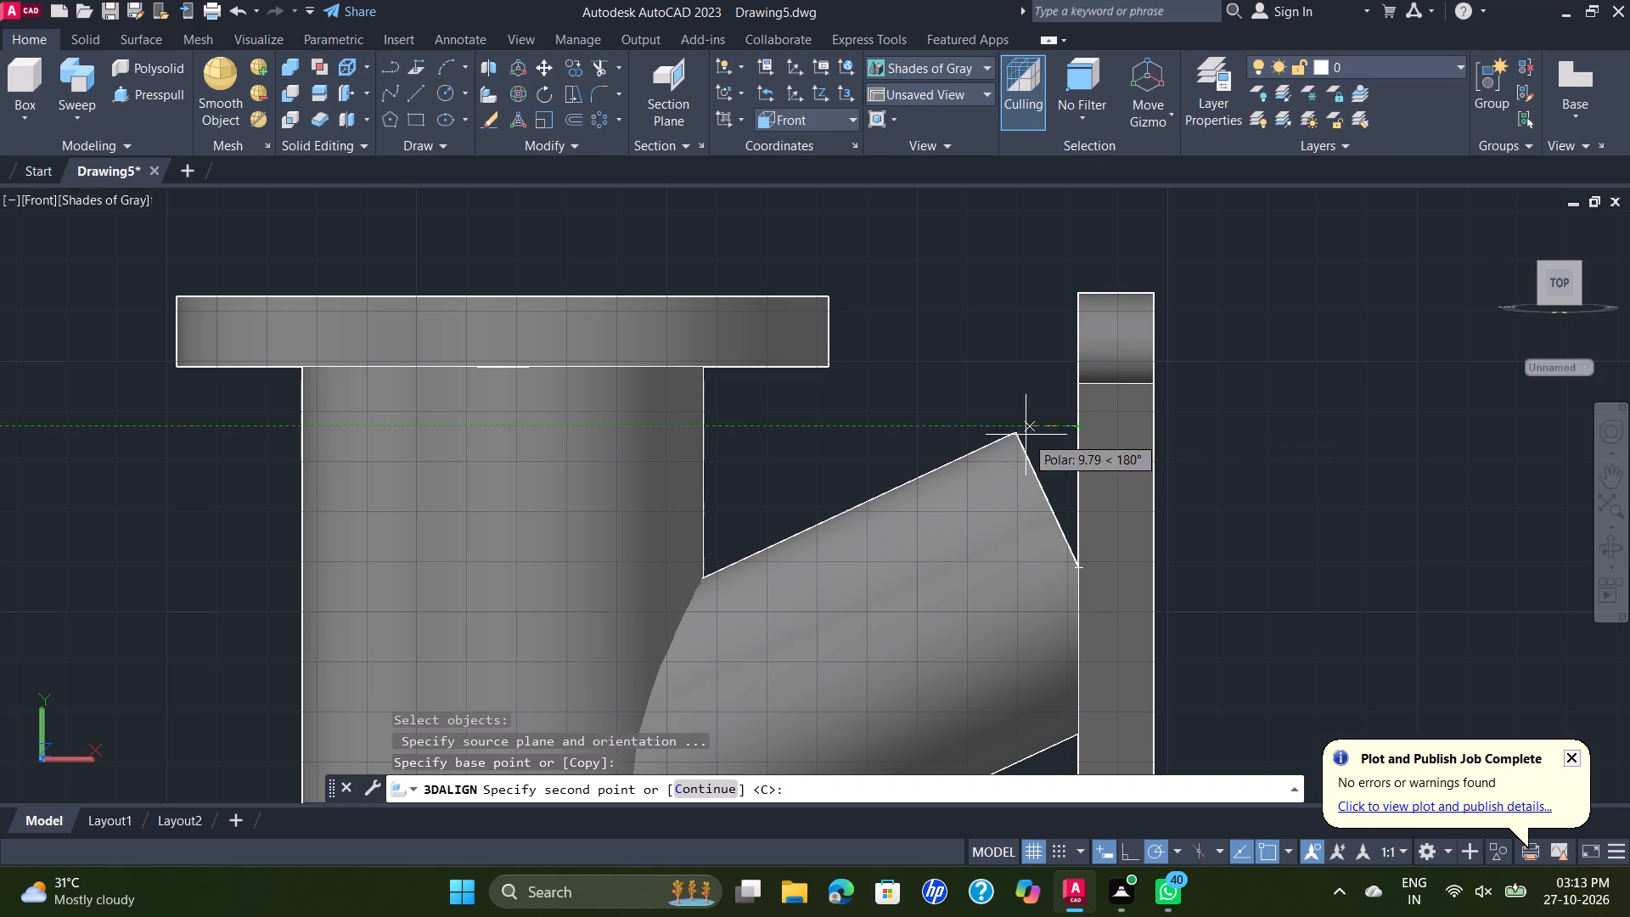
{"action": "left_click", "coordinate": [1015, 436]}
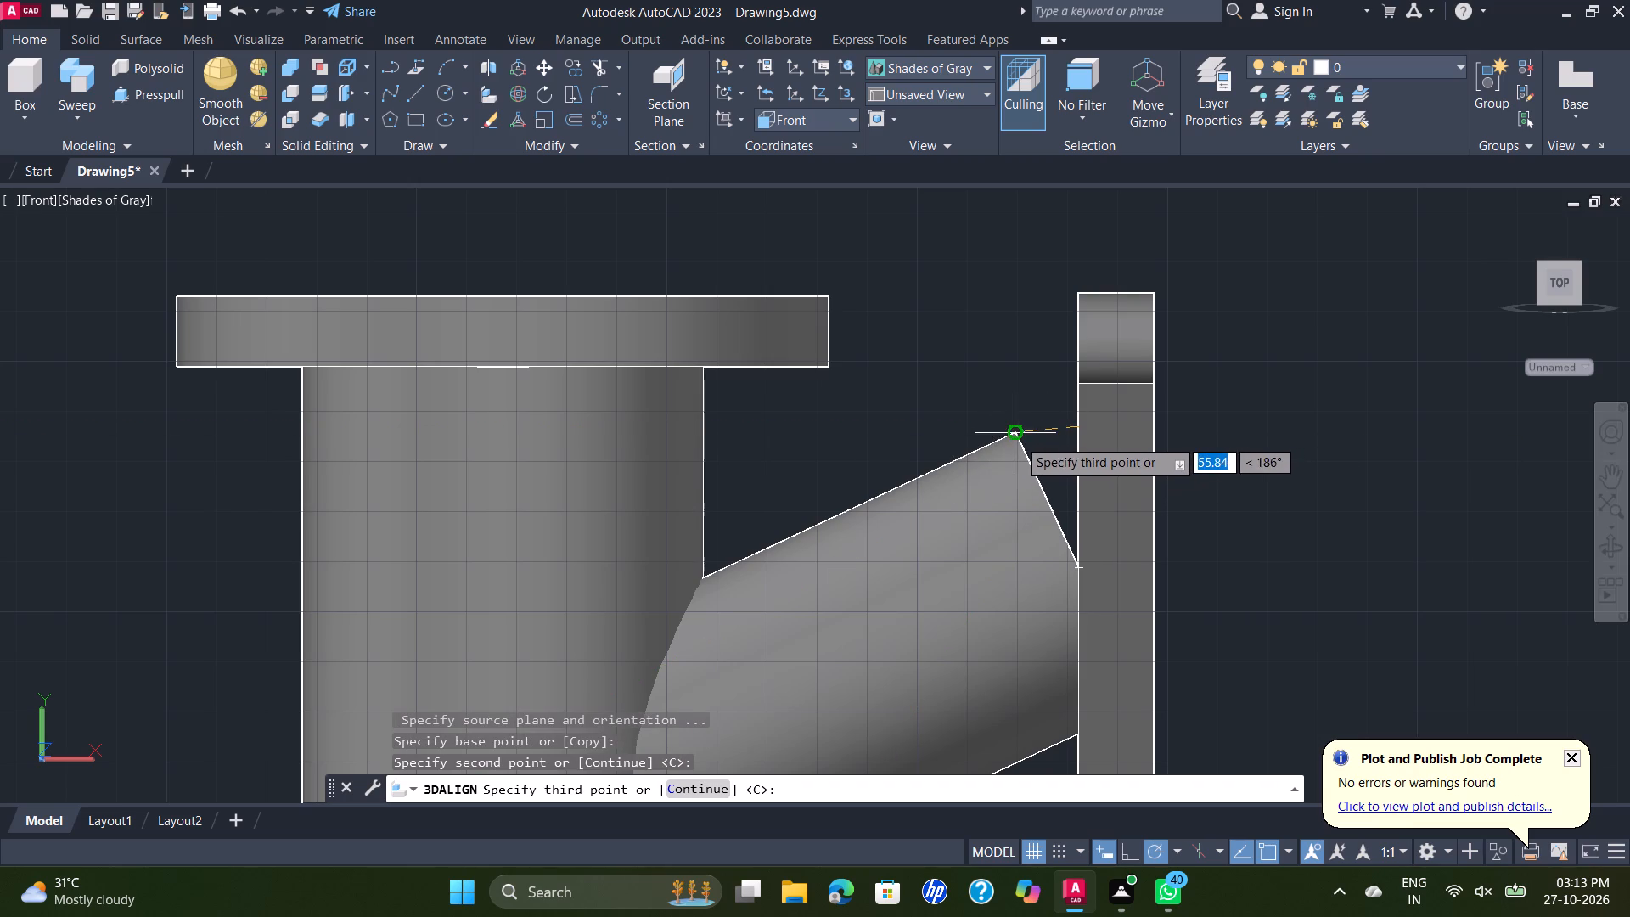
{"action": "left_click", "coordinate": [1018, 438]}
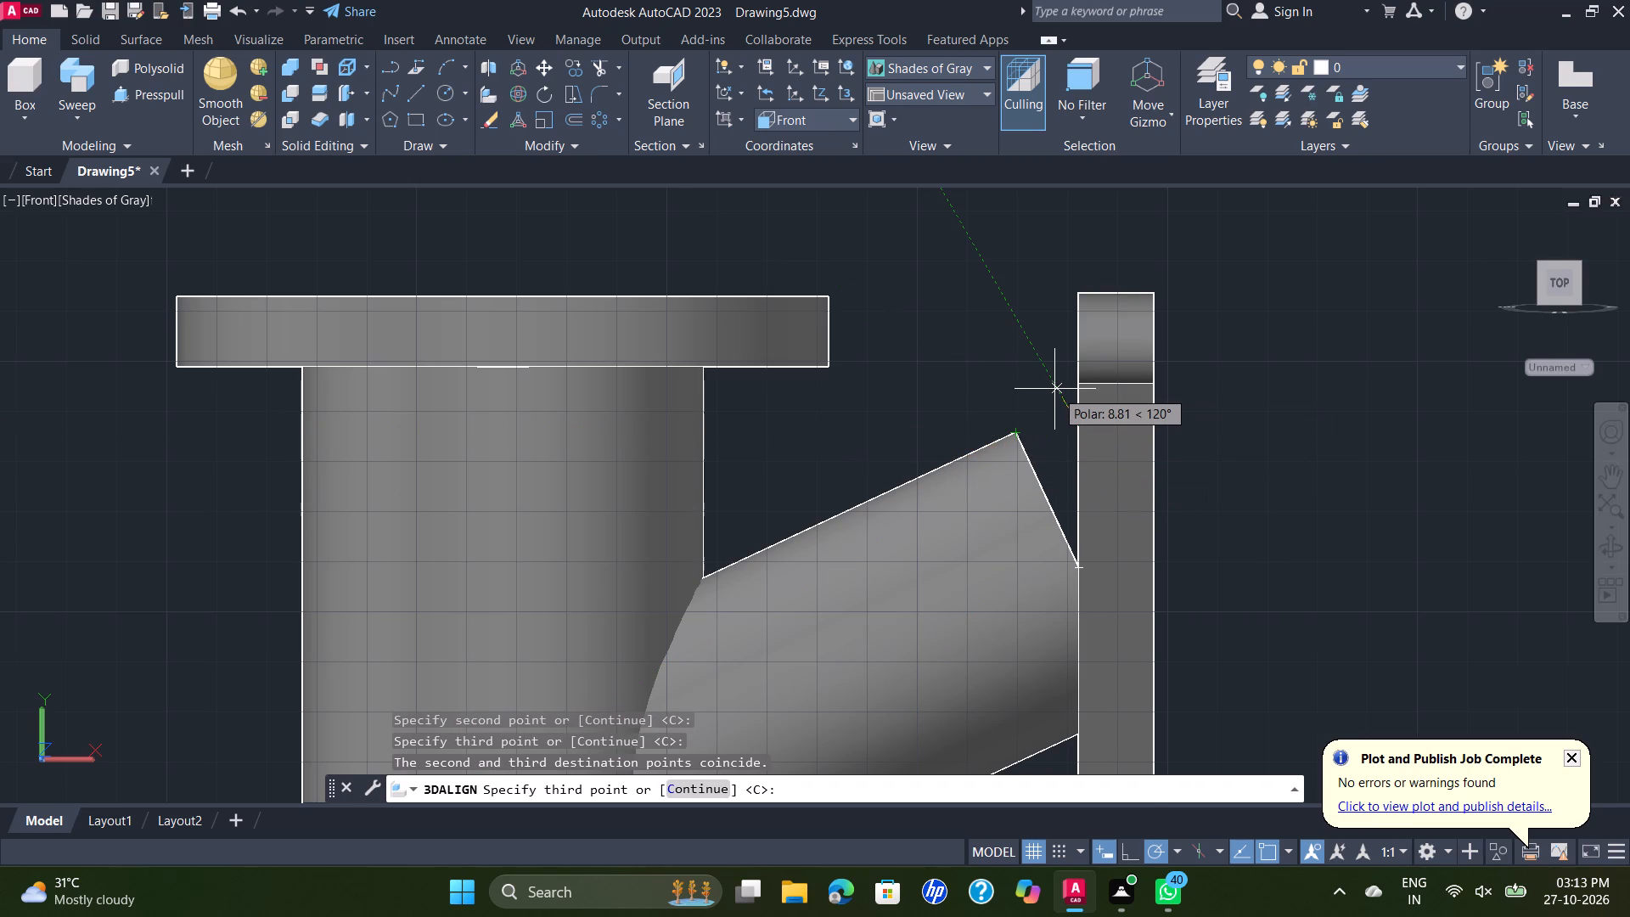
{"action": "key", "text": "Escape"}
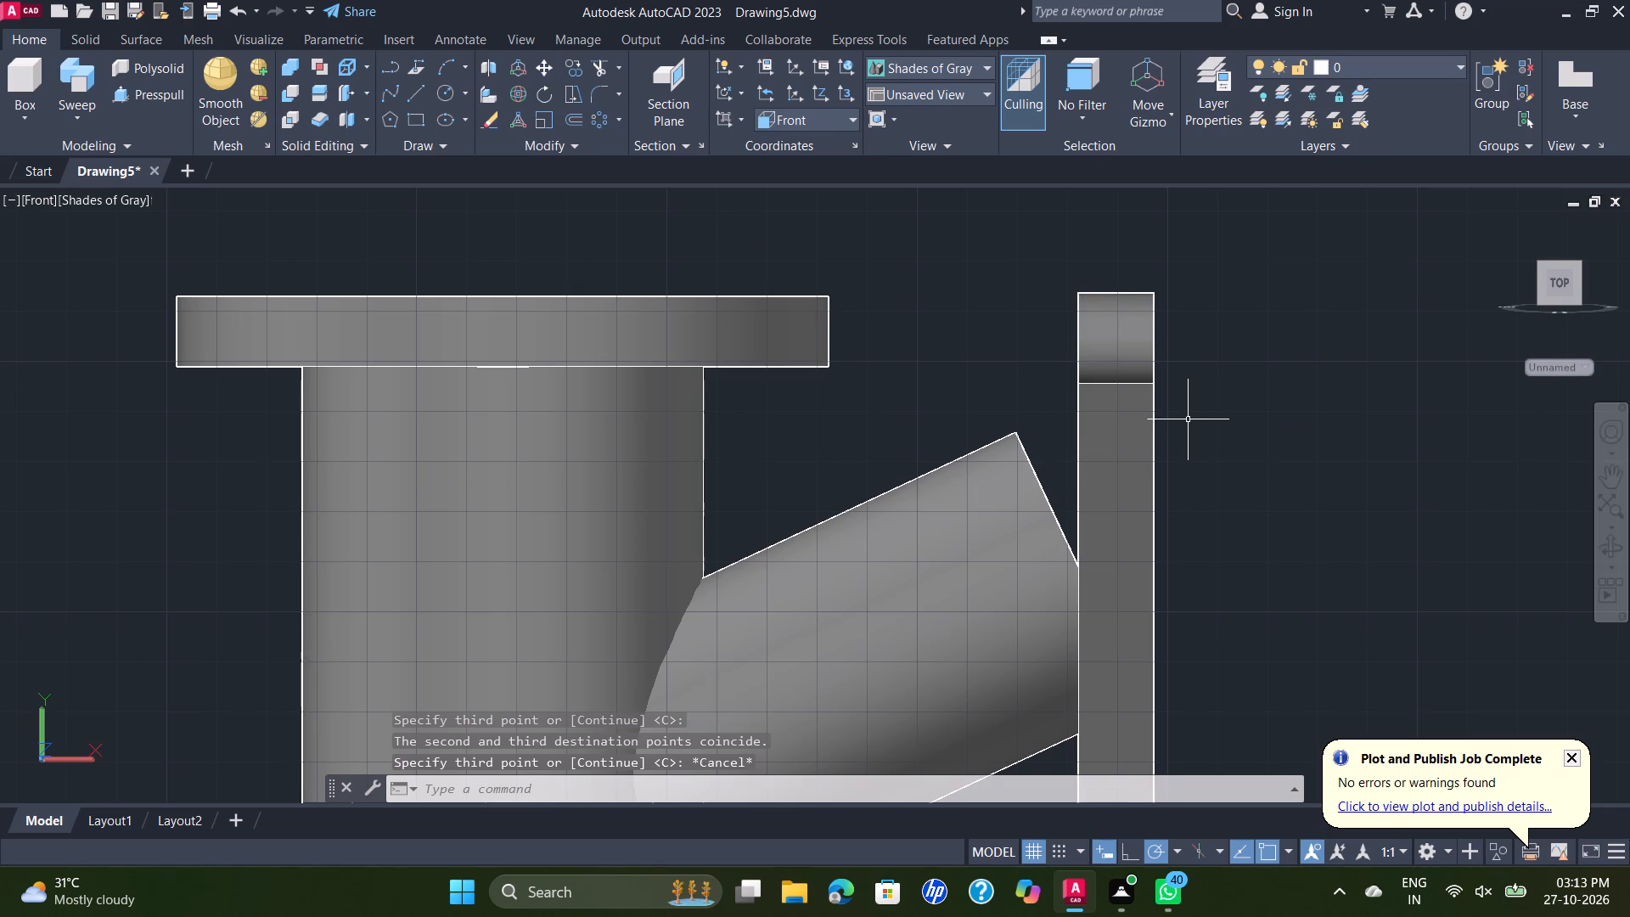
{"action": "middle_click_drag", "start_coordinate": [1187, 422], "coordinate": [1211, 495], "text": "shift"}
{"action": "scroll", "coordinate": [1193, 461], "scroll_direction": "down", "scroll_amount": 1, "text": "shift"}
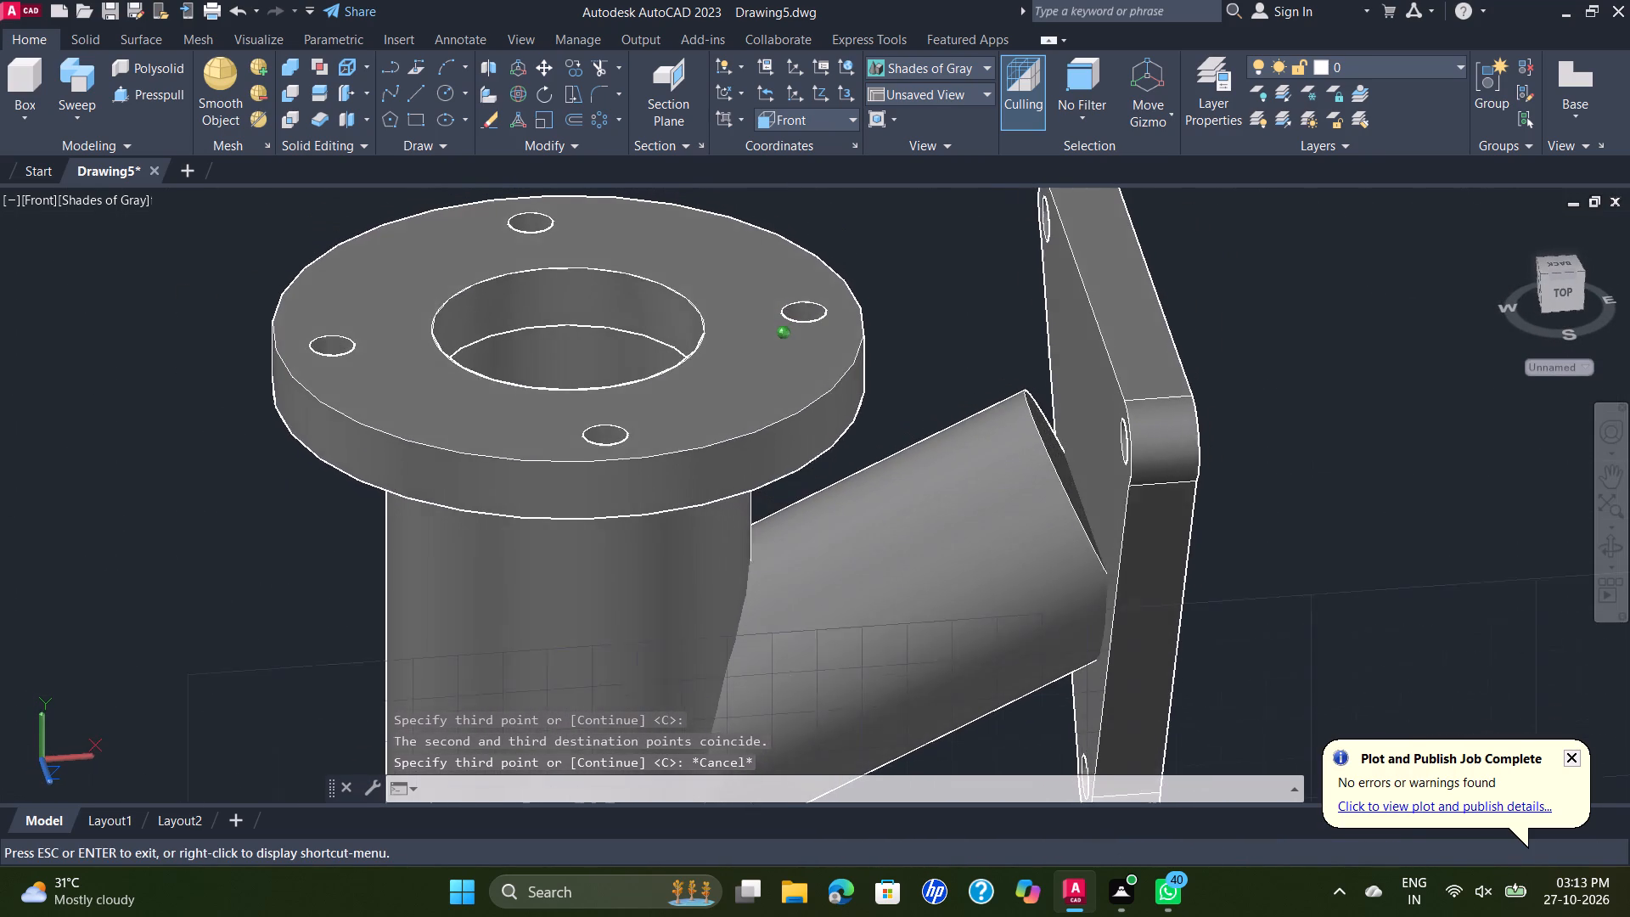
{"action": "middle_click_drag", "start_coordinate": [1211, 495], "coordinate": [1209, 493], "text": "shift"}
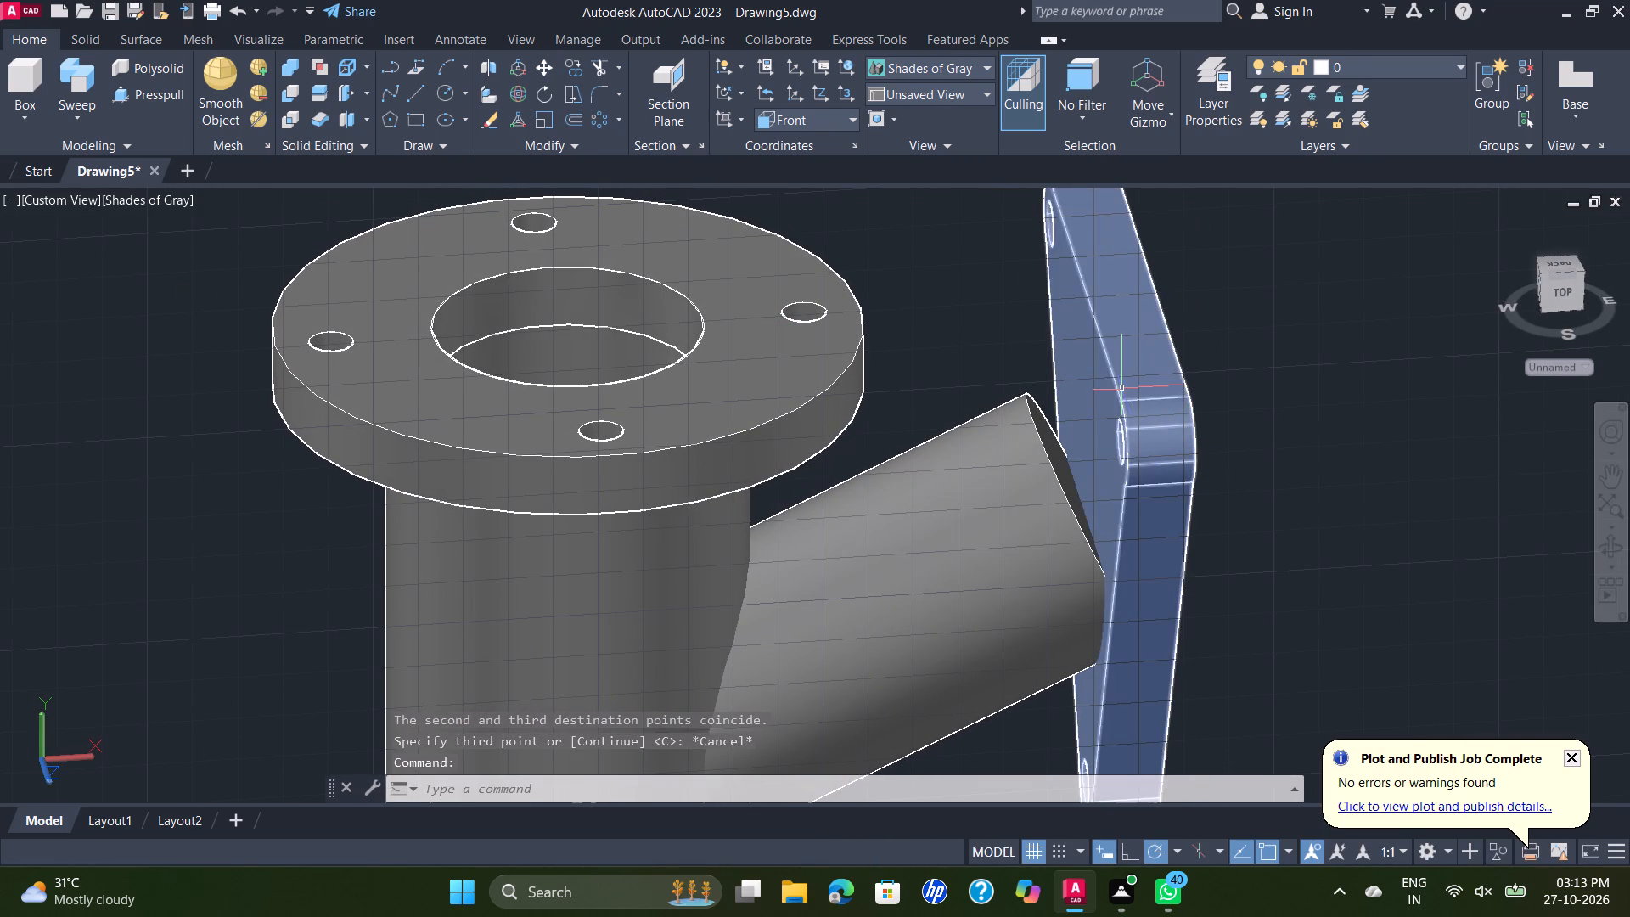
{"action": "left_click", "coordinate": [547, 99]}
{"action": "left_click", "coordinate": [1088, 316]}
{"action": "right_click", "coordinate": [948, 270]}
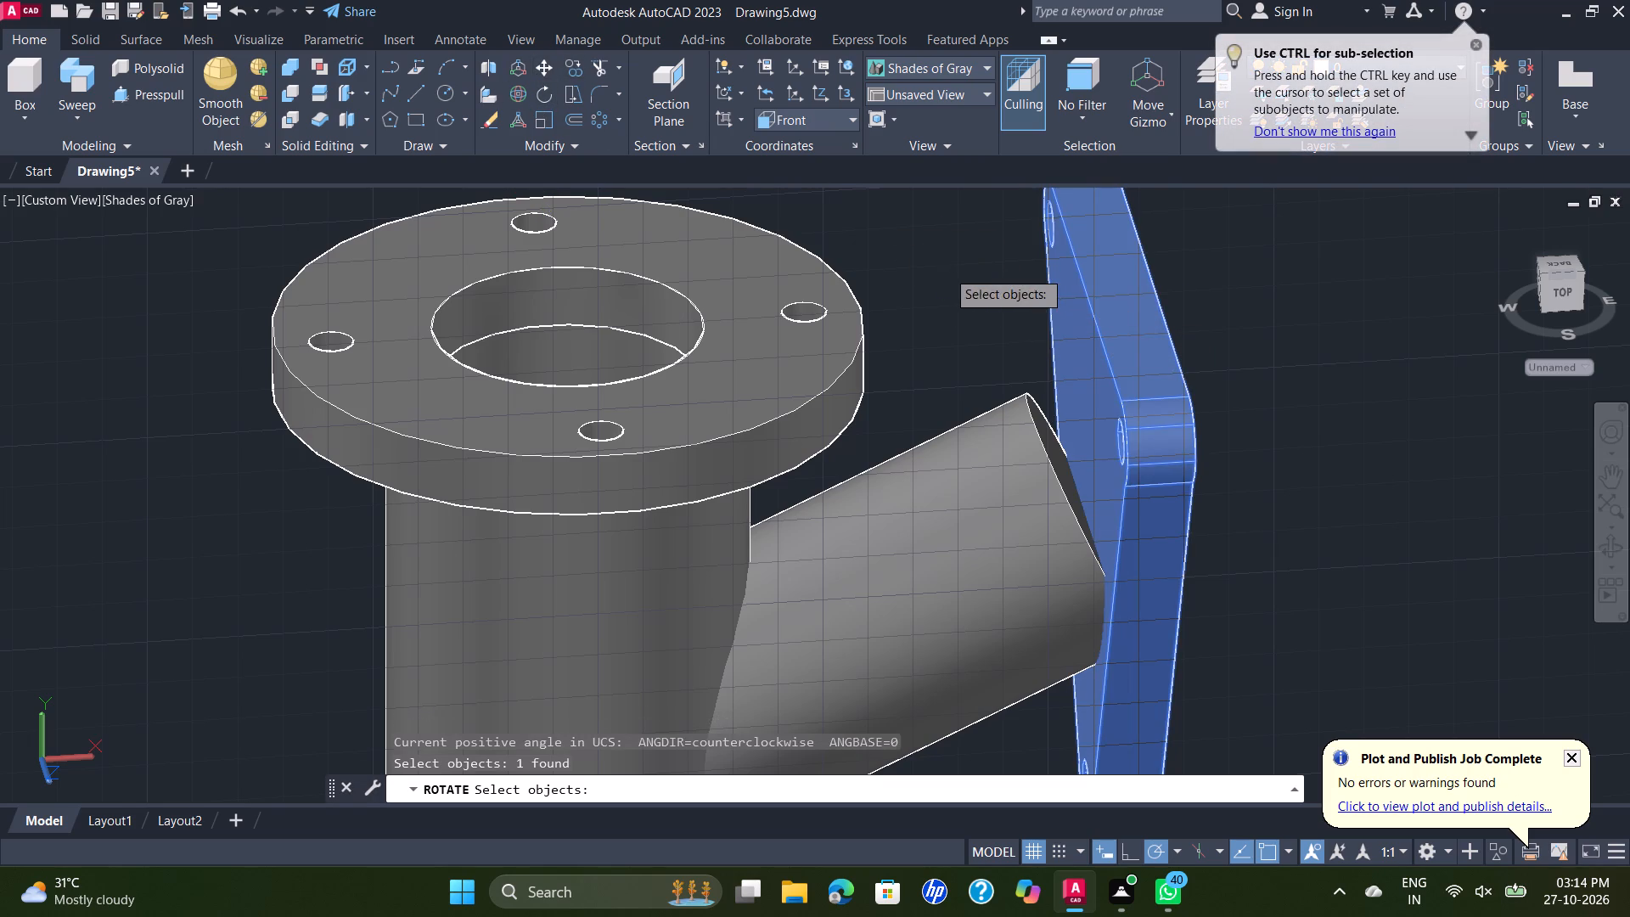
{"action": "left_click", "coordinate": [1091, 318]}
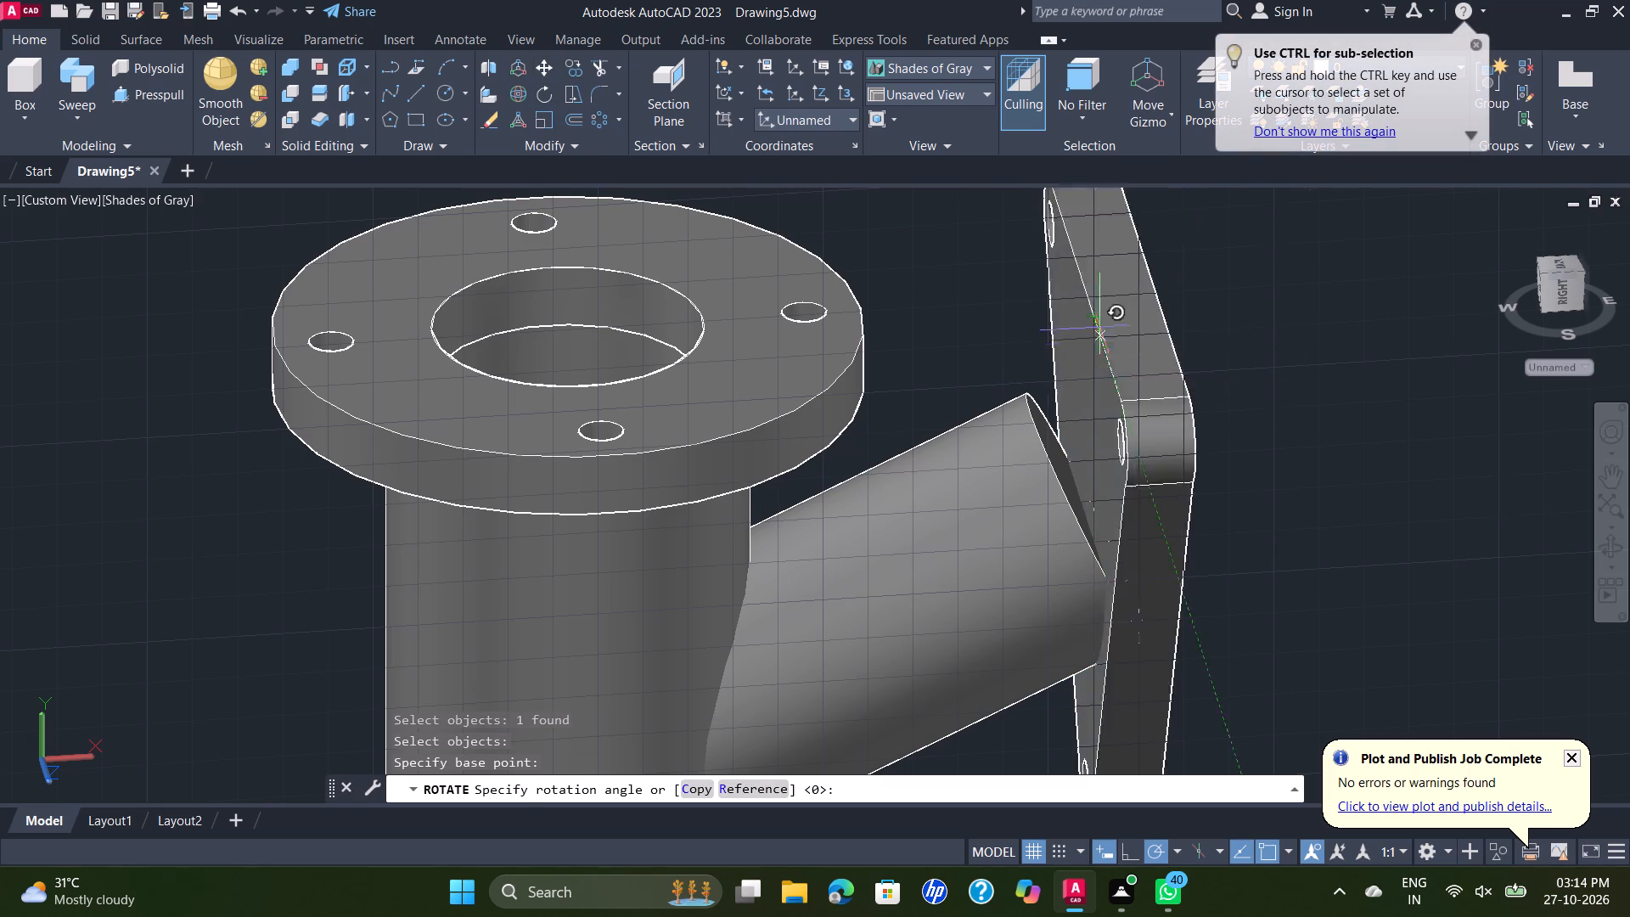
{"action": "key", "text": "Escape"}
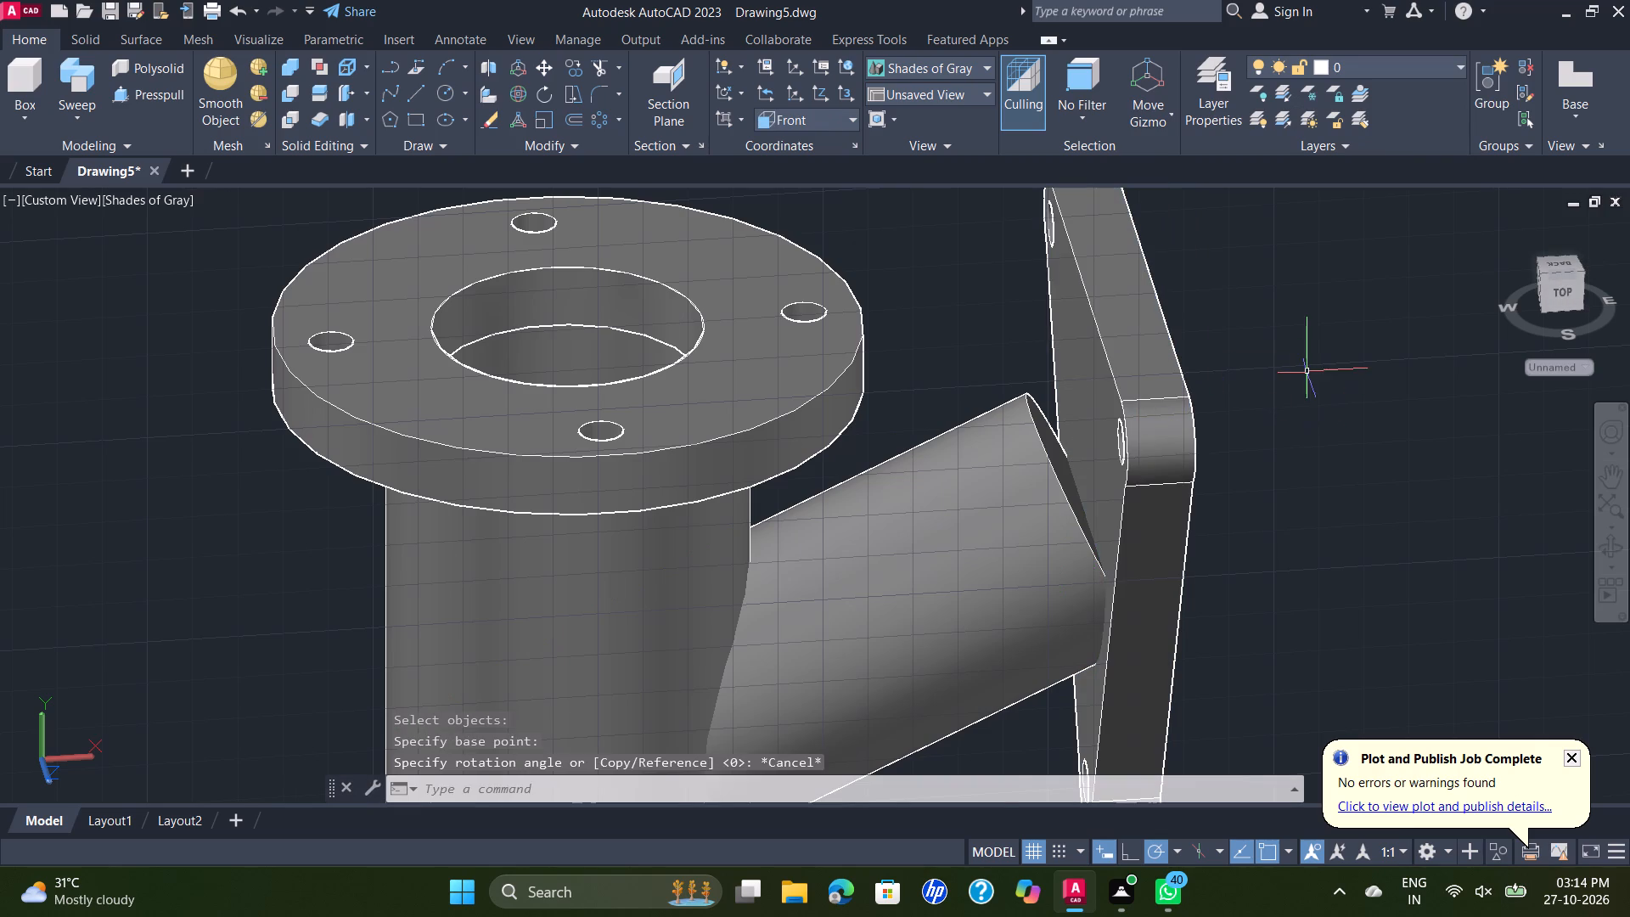
Rotate the triangular flange solid freehand about its lower inner corner, tilting its upper end toward the main cylinder.
{"action": "scroll", "coordinate": [1307, 372], "scroll_direction": "down", "scroll_amount": 1}
{"action": "key", "text": "space"}
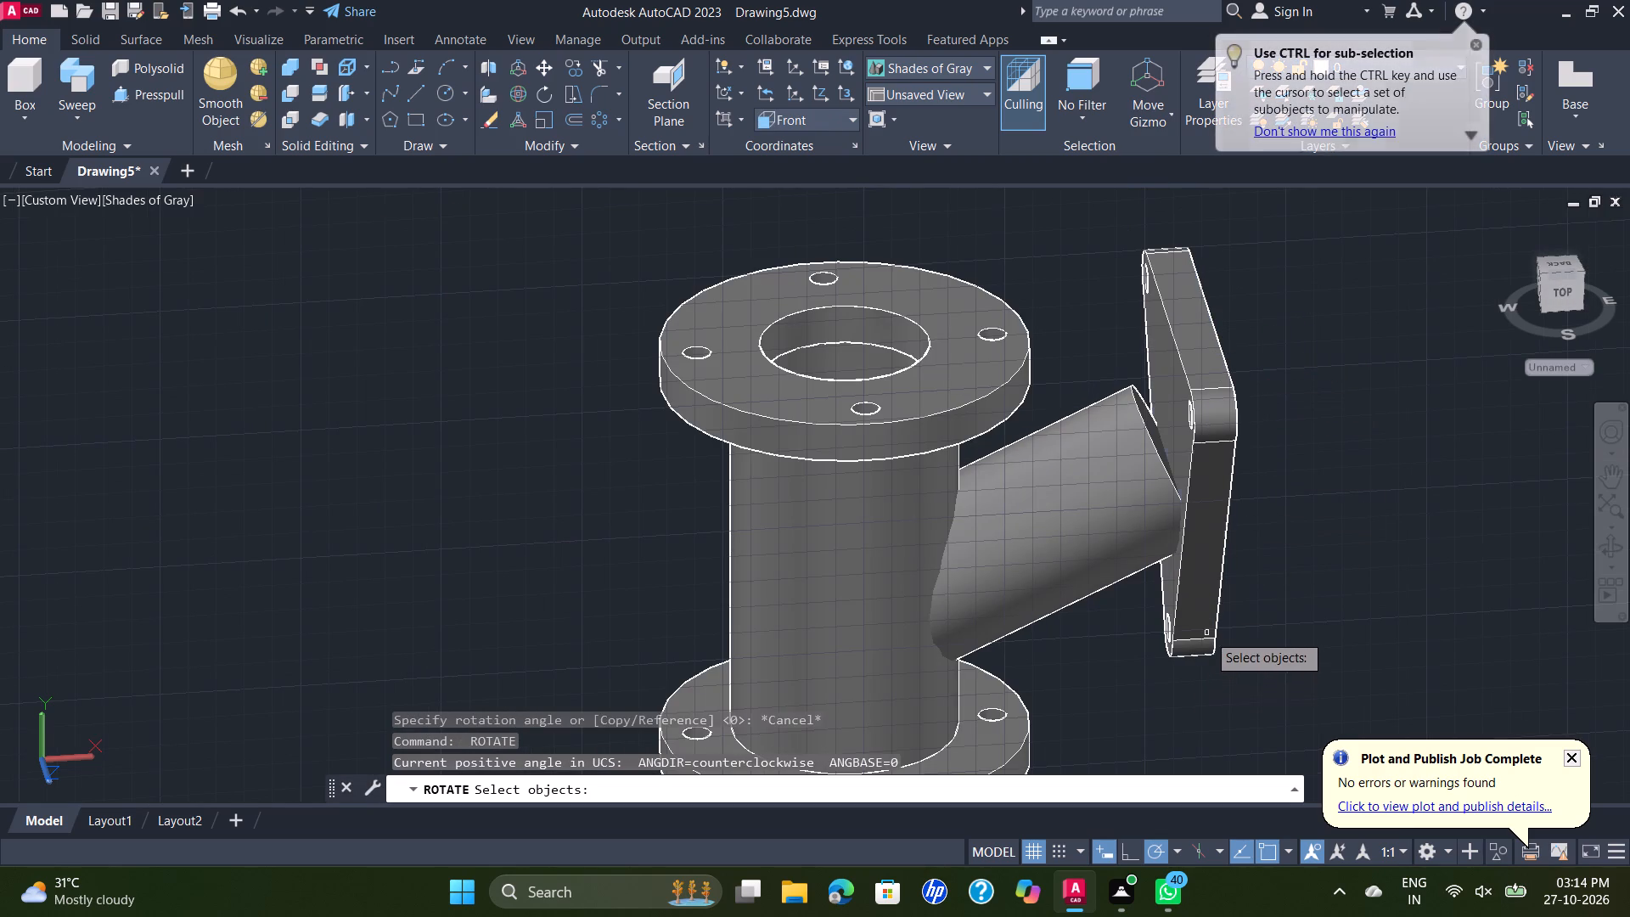
{"action": "left_click", "coordinate": [1207, 633]}
{"action": "right_click", "coordinate": [1256, 616]}
{"action": "scroll", "coordinate": [1186, 677], "scroll_direction": "up", "scroll_amount": 1}
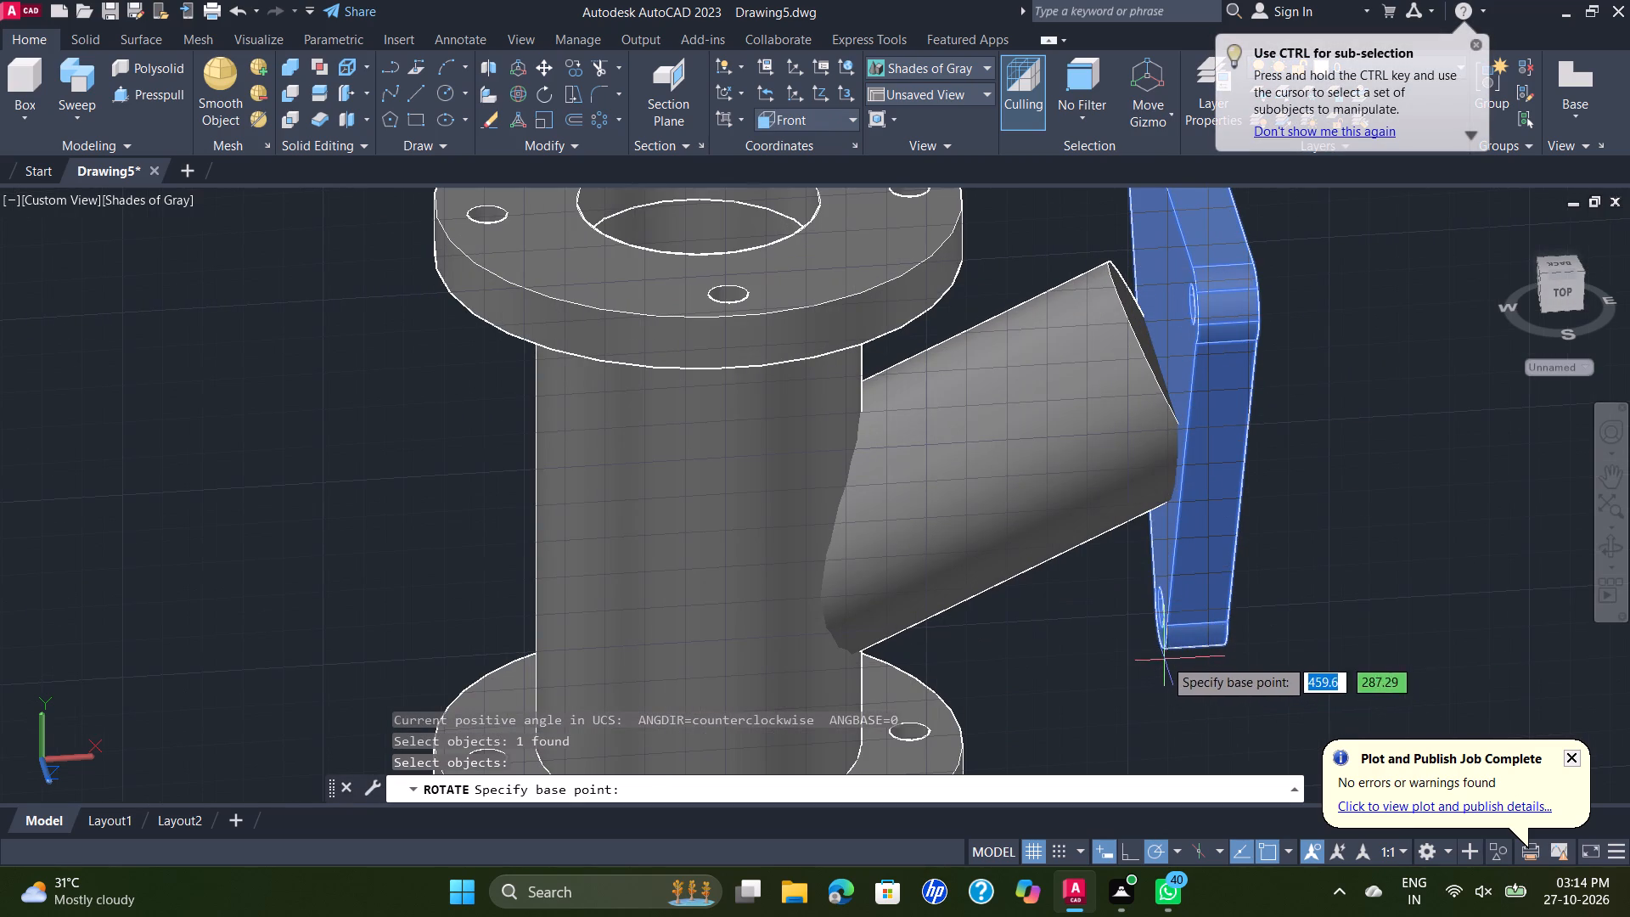
{"action": "left_click", "coordinate": [1156, 644]}
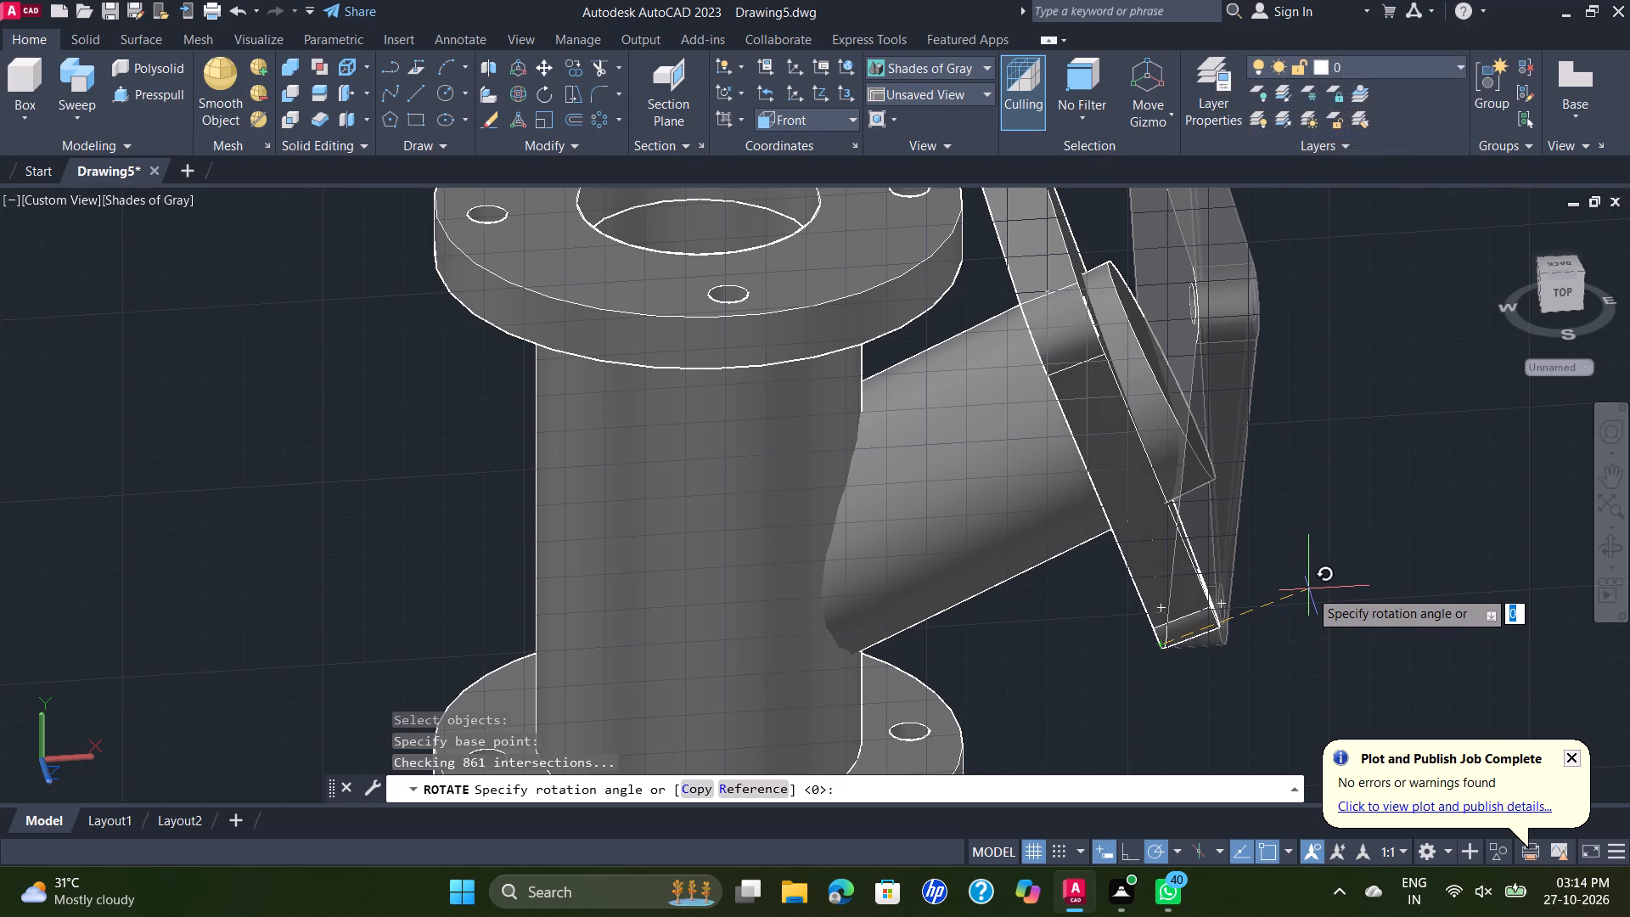
{"action": "left_click", "coordinate": [1312, 553]}
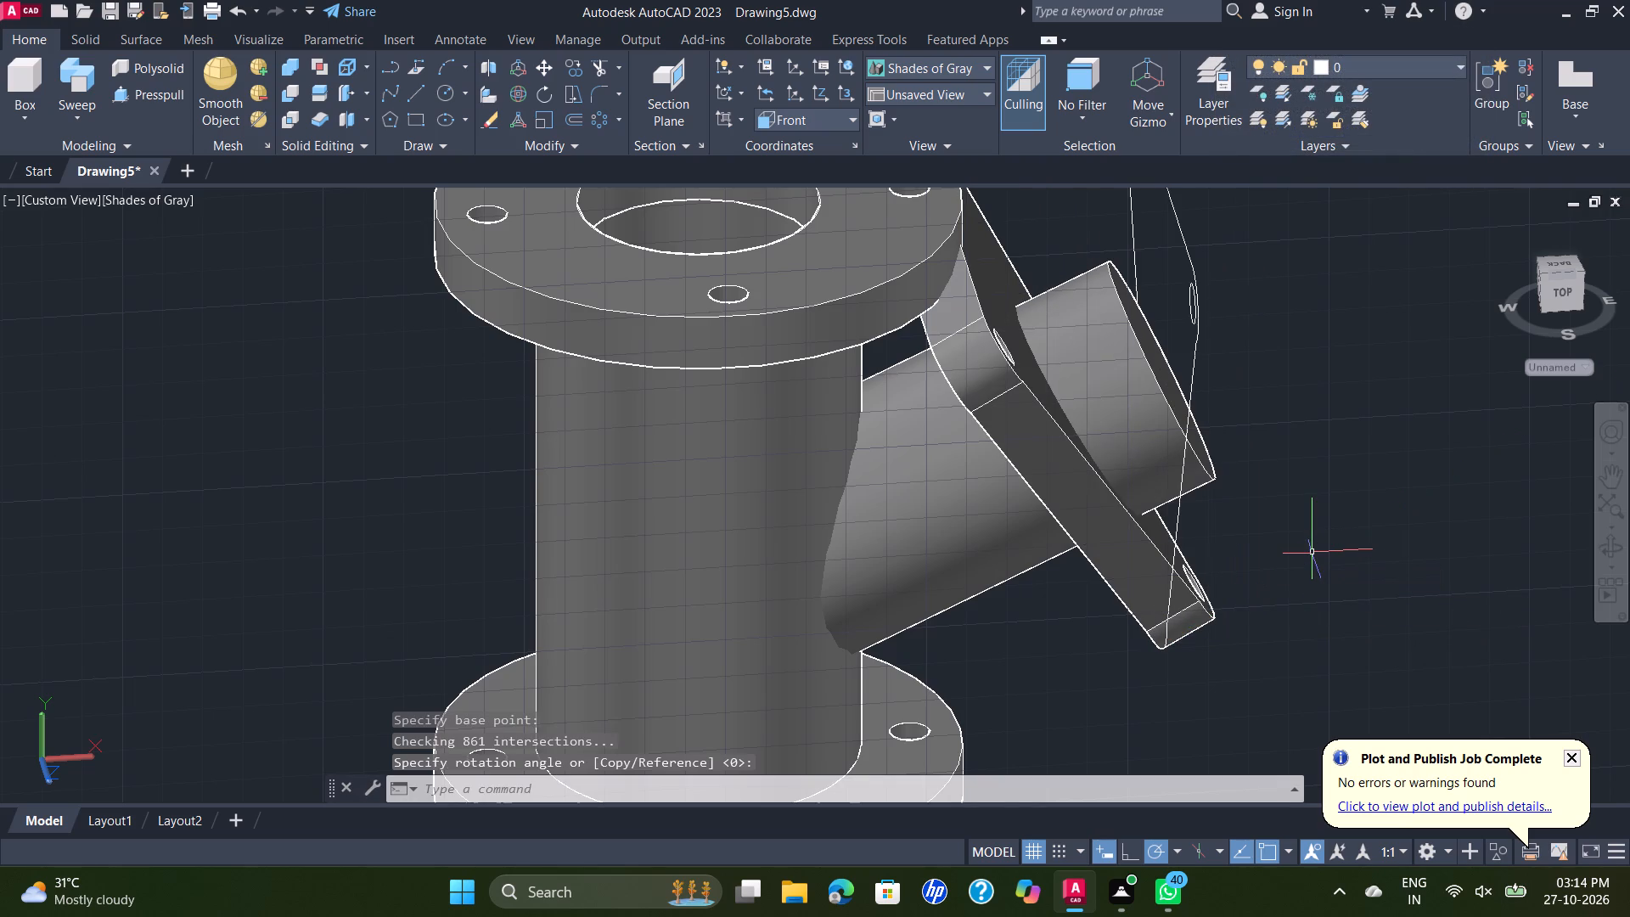
Move the tilted triangular flange solid freehand off the branch into the clear space beyond the branch's open end.
{"action": "left_click", "coordinate": [1196, 341]}
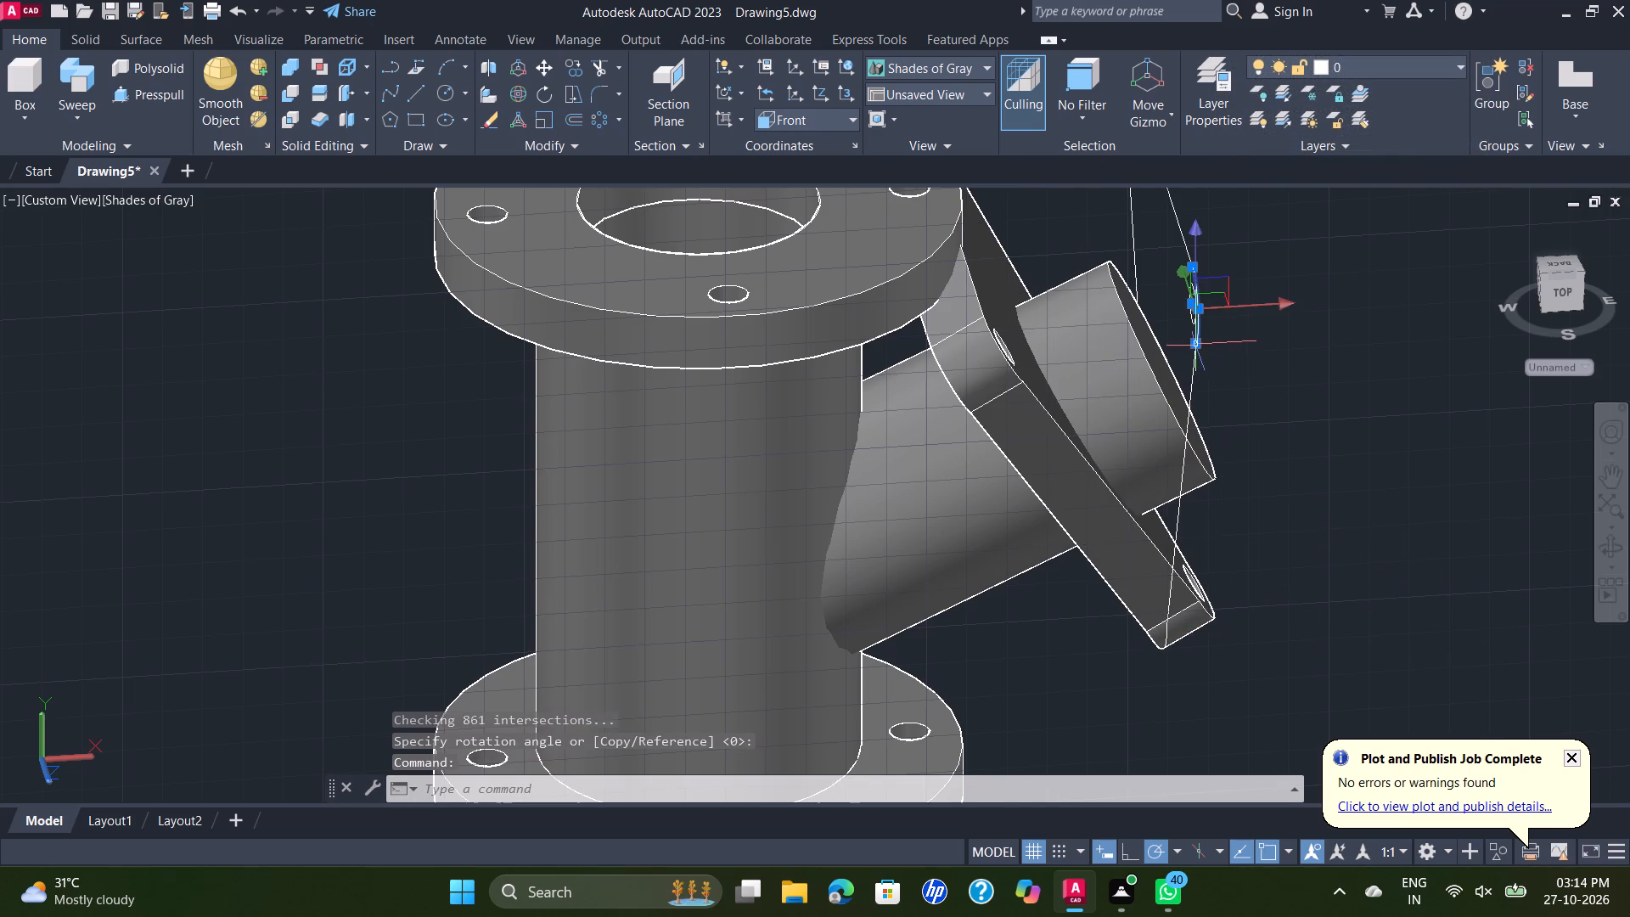
{"action": "key", "text": "Escape"}
{"action": "left_click", "coordinate": [1121, 519]}
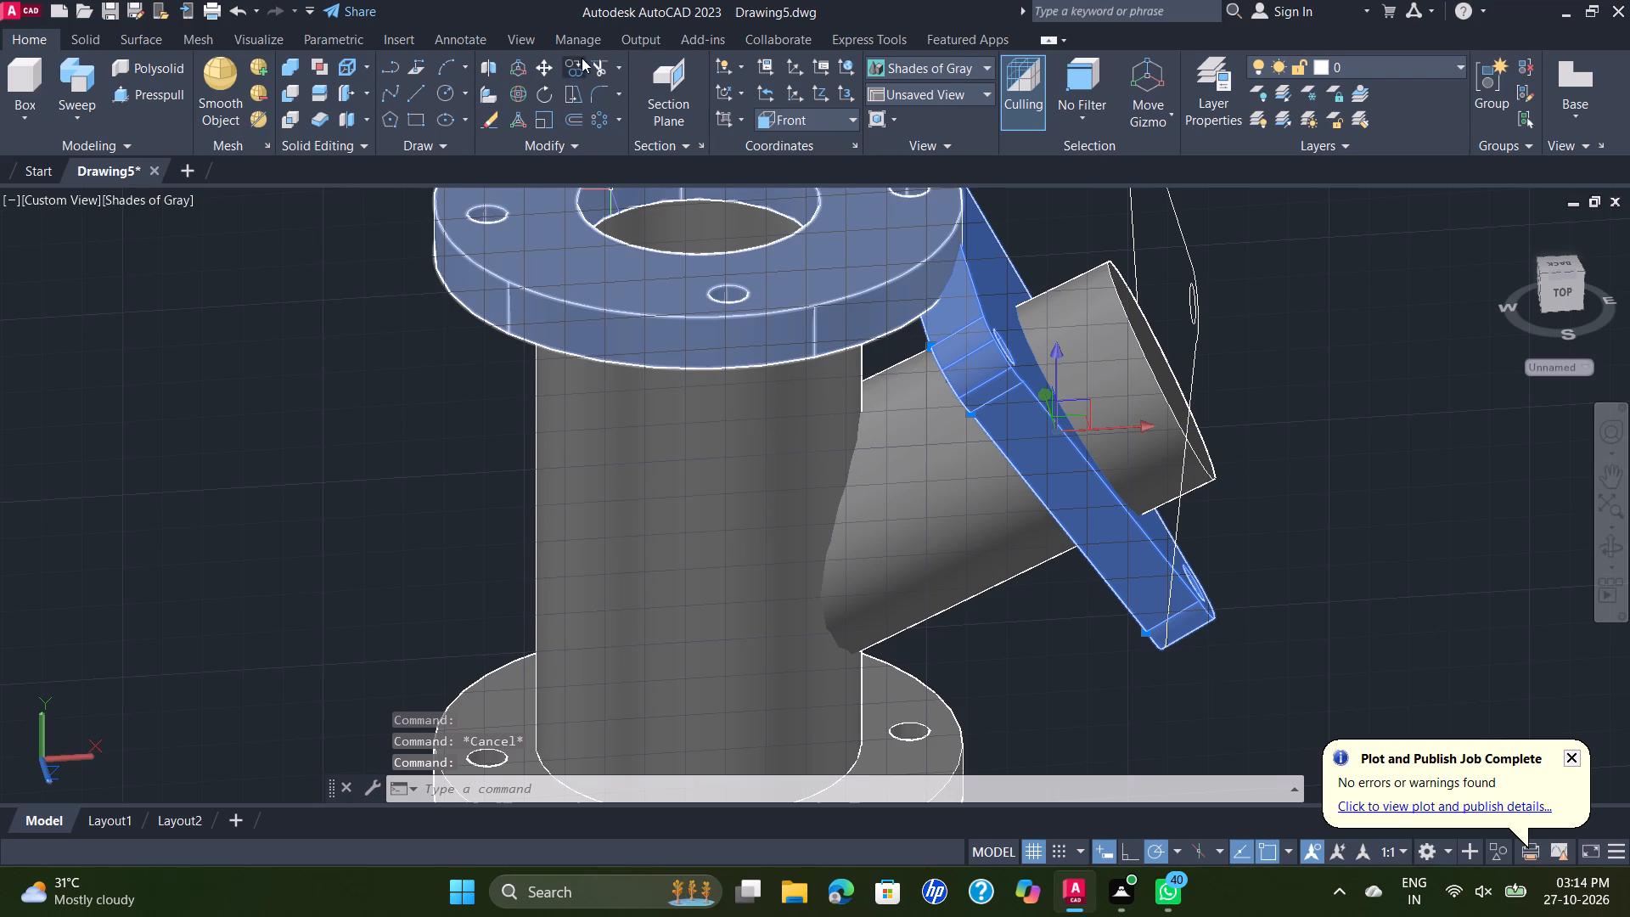
{"action": "left_click", "coordinate": [550, 65]}
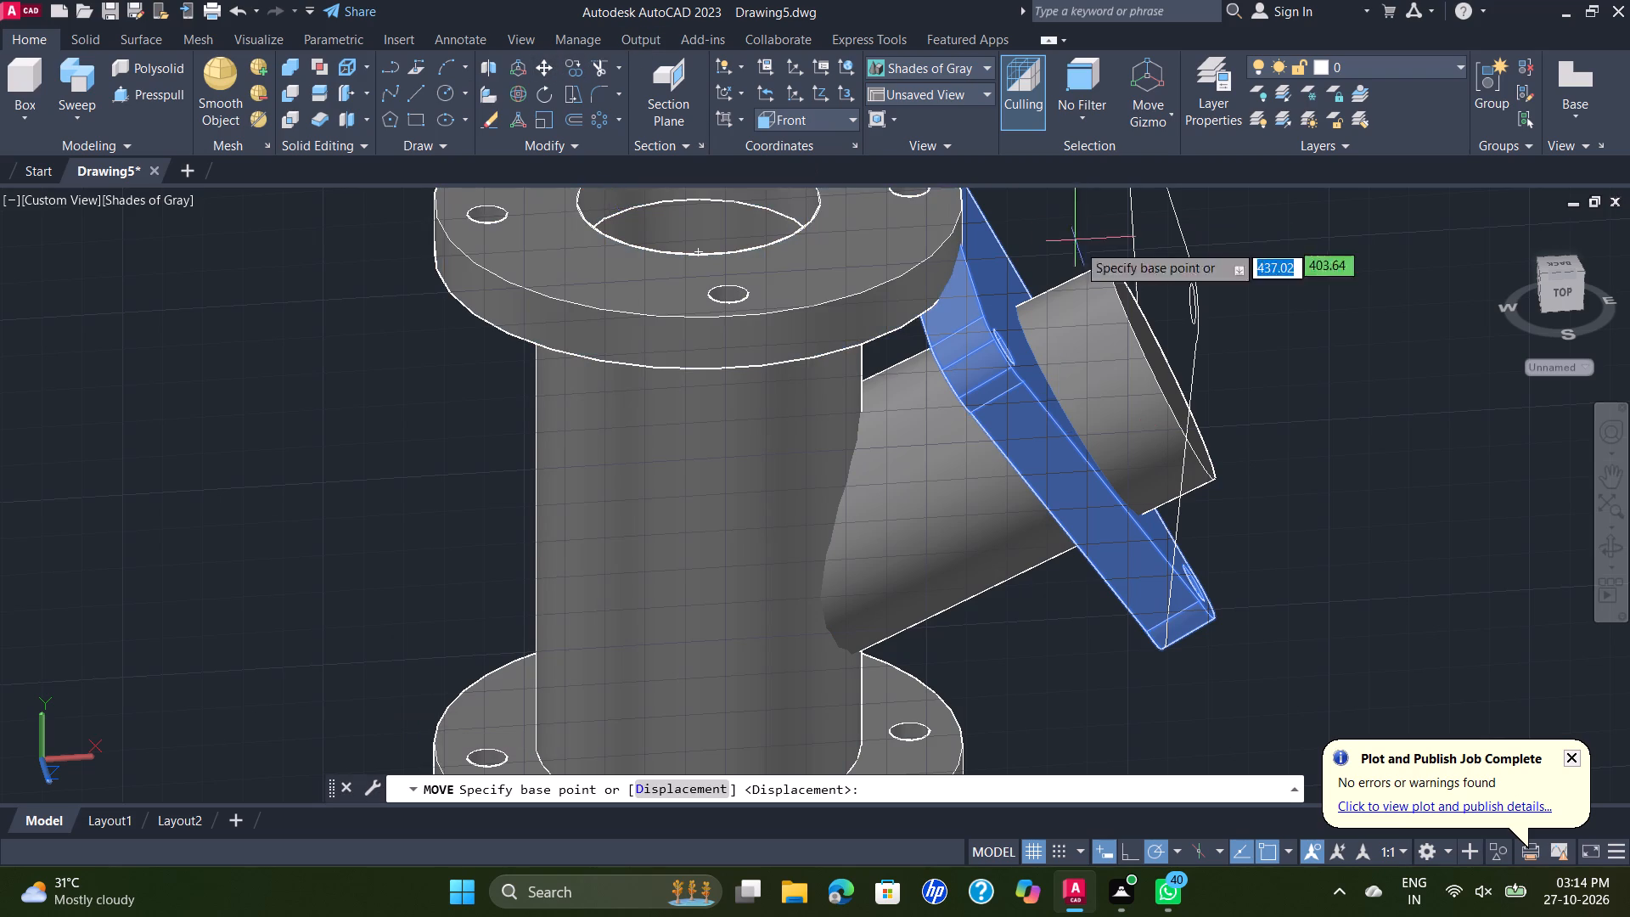
{"action": "scroll", "coordinate": [1110, 327], "scroll_direction": "up", "scroll_amount": 2}
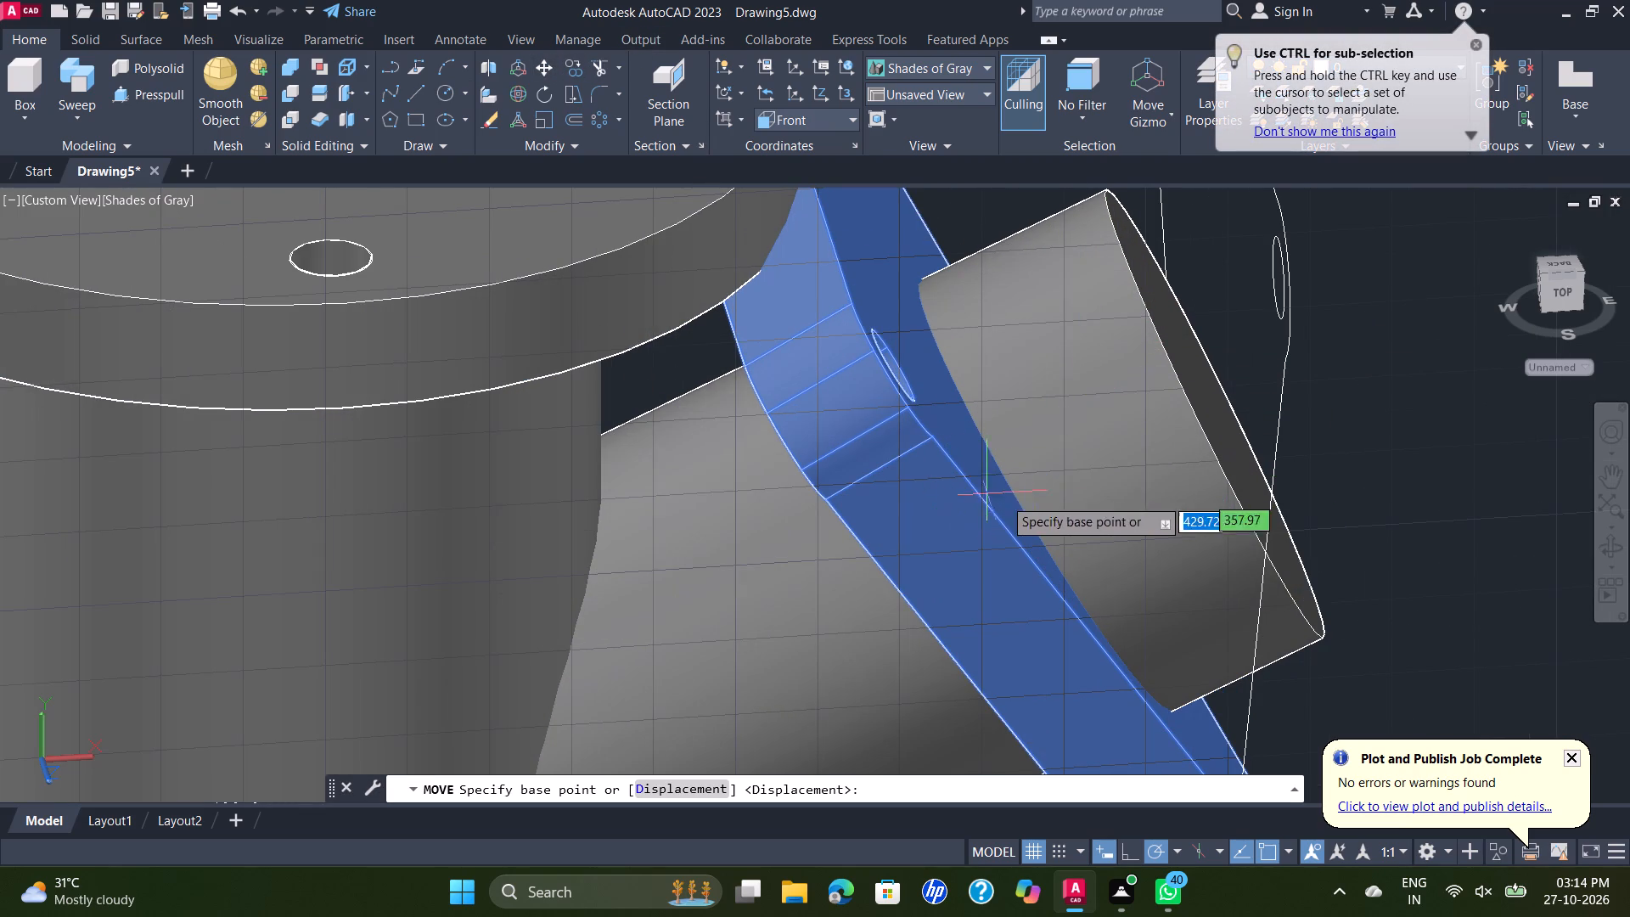
{"action": "left_click", "coordinate": [960, 433]}
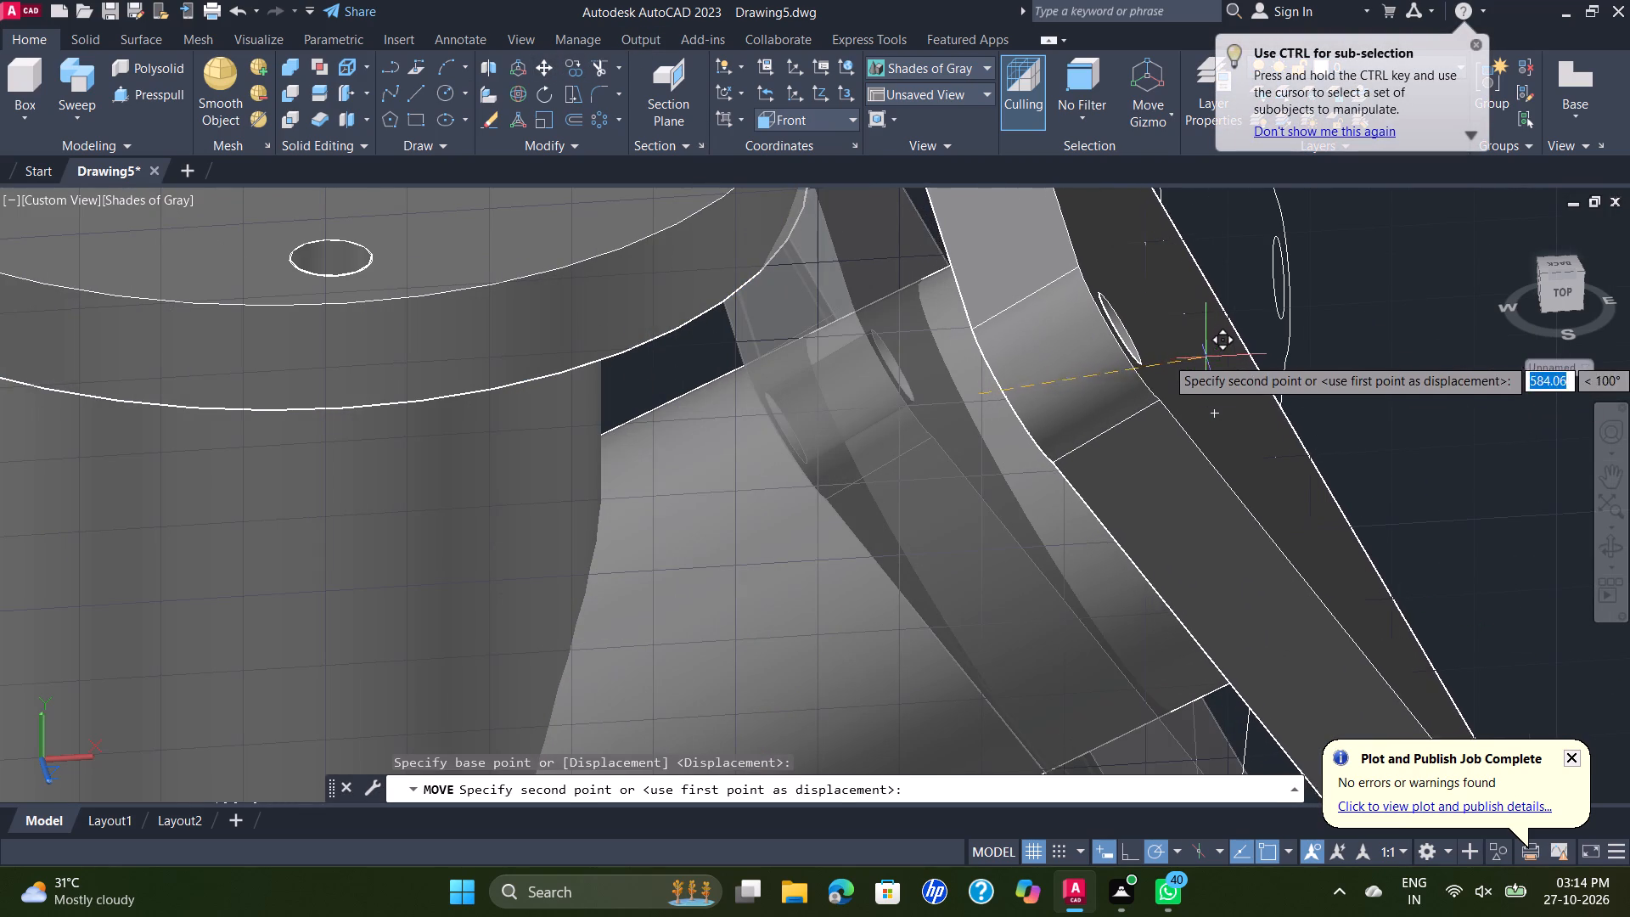
{"action": "scroll", "coordinate": [1232, 349], "scroll_direction": "down", "scroll_amount": 3}
{"action": "left_click", "coordinate": [1350, 301]}
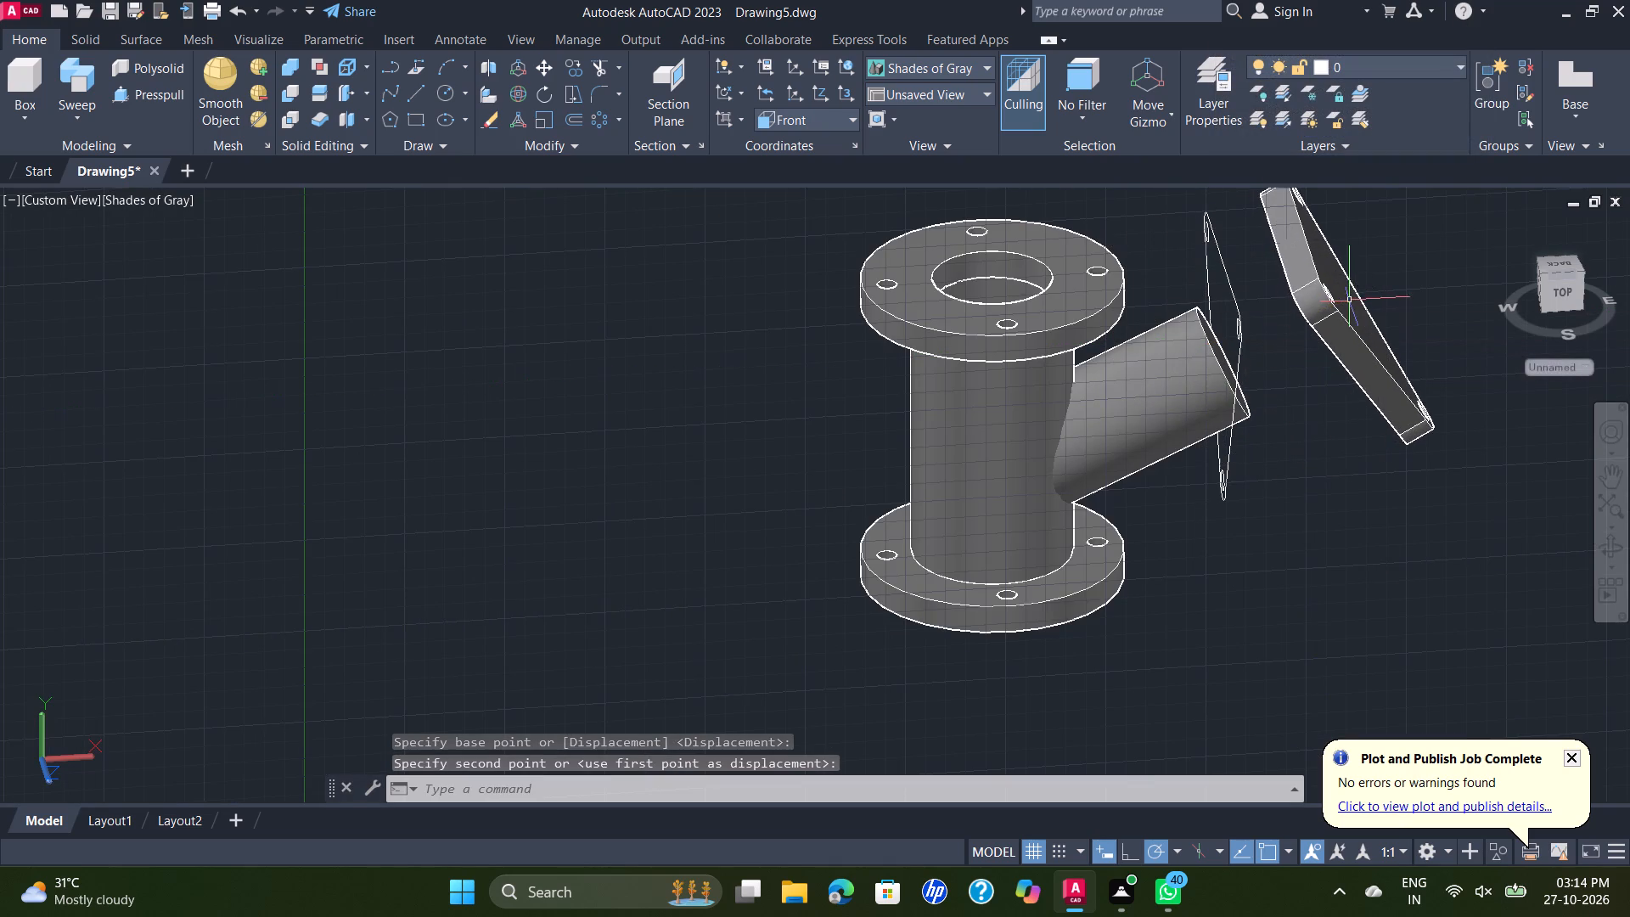
Erase the leftover triangular profile lines, arcs and hole circles at the branch's open end.
{"action": "left_click", "coordinate": [1247, 270]}
{"action": "left_click", "coordinate": [1182, 240]}
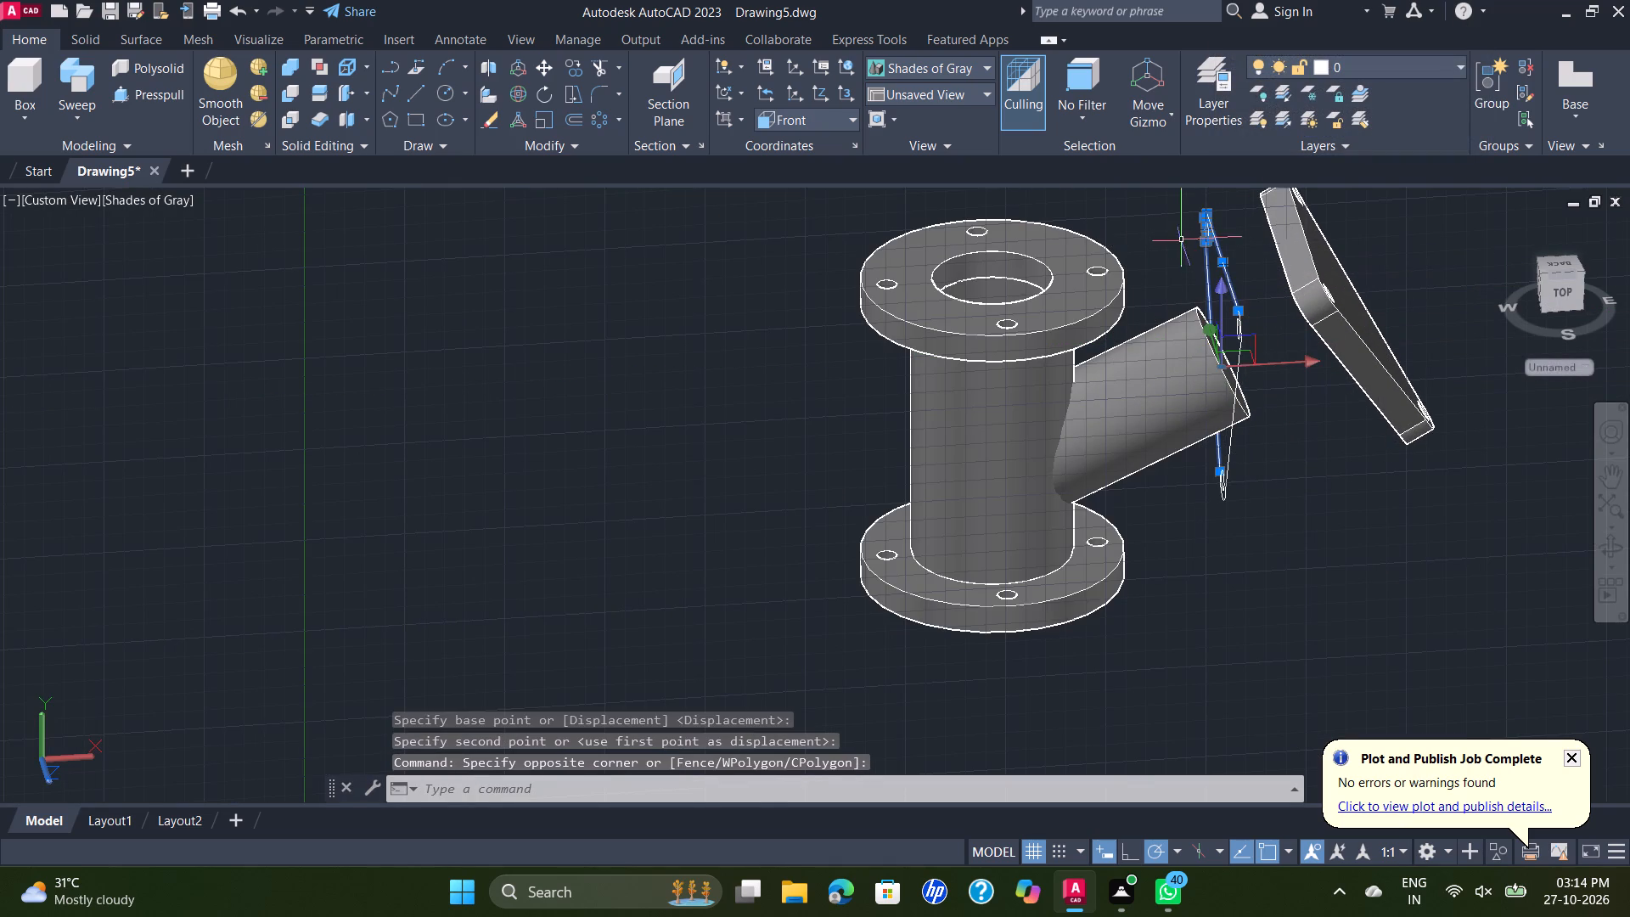
{"action": "key", "text": "Delete"}
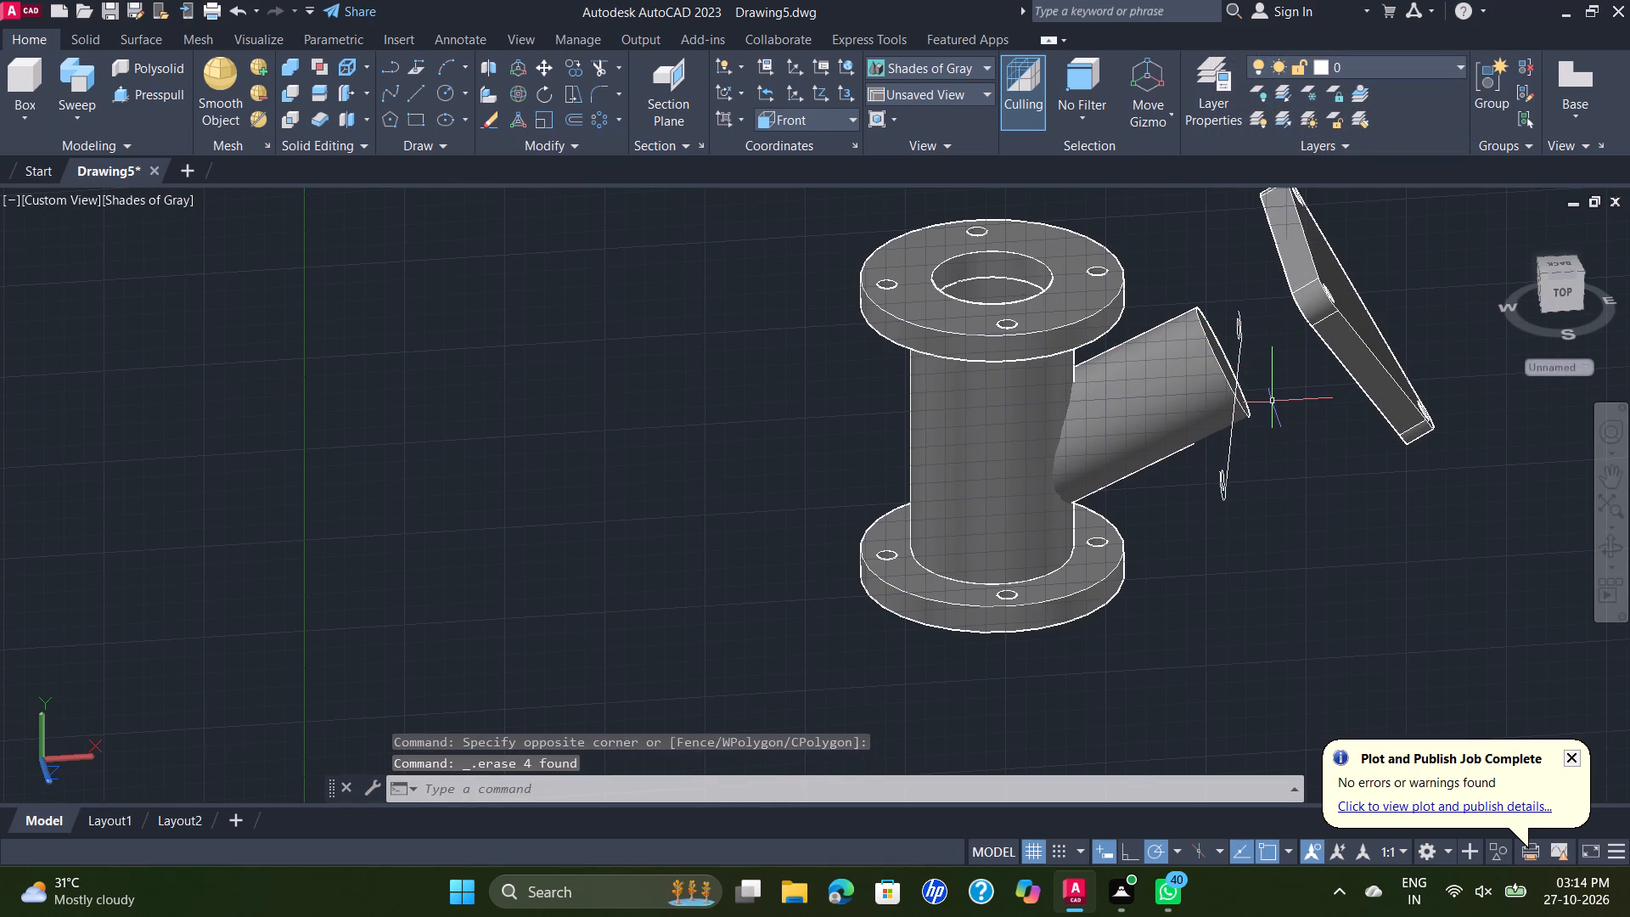
{"action": "left_click", "coordinate": [1269, 379]}
{"action": "left_click", "coordinate": [1241, 323]}
{"action": "key", "text": "Delete"}
{"action": "left_click", "coordinate": [1245, 458]}
{"action": "left_click", "coordinate": [1202, 492]}
{"action": "key", "text": "Delete"}
{"action": "left_click", "coordinate": [1283, 340]}
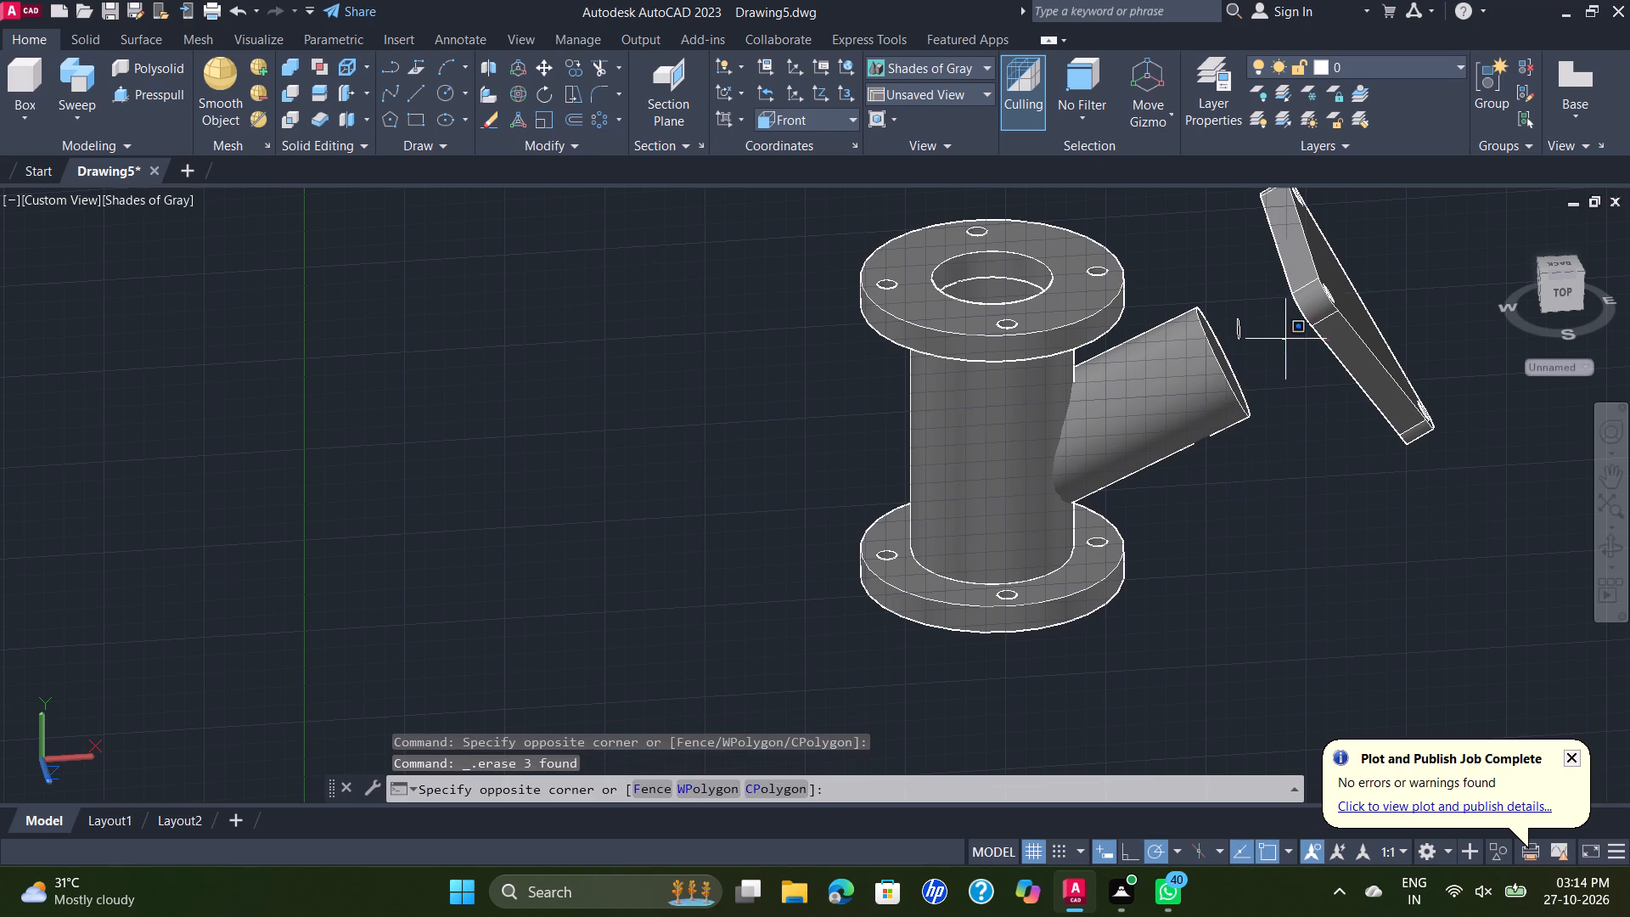
{"action": "left_click", "coordinate": [1224, 315]}
{"action": "key", "text": "Delete"}
Examine the separated triangular flange and the branch's open end from several angles.
{"action": "scroll", "coordinate": [1289, 323], "scroll_direction": "down", "scroll_amount": 1}
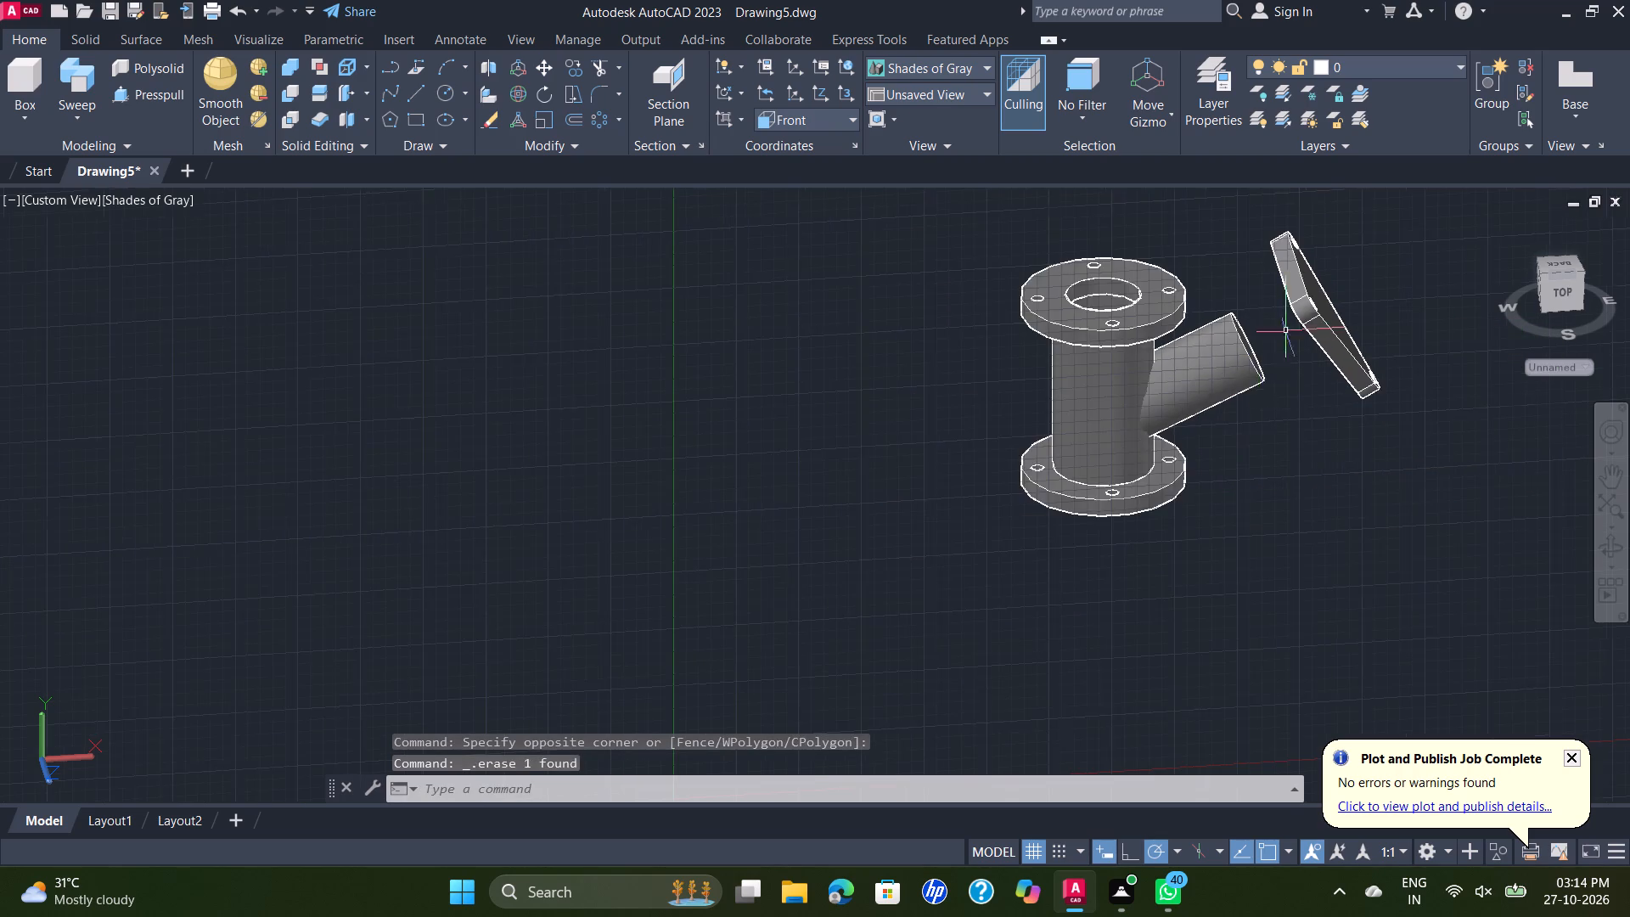
{"action": "scroll", "coordinate": [1262, 341], "scroll_direction": "up", "scroll_amount": 3}
{"action": "middle_click_drag", "start_coordinate": [1257, 365], "coordinate": [1033, 496]}
{"action": "scroll", "coordinate": [1114, 468], "scroll_direction": "down", "scroll_amount": 1}
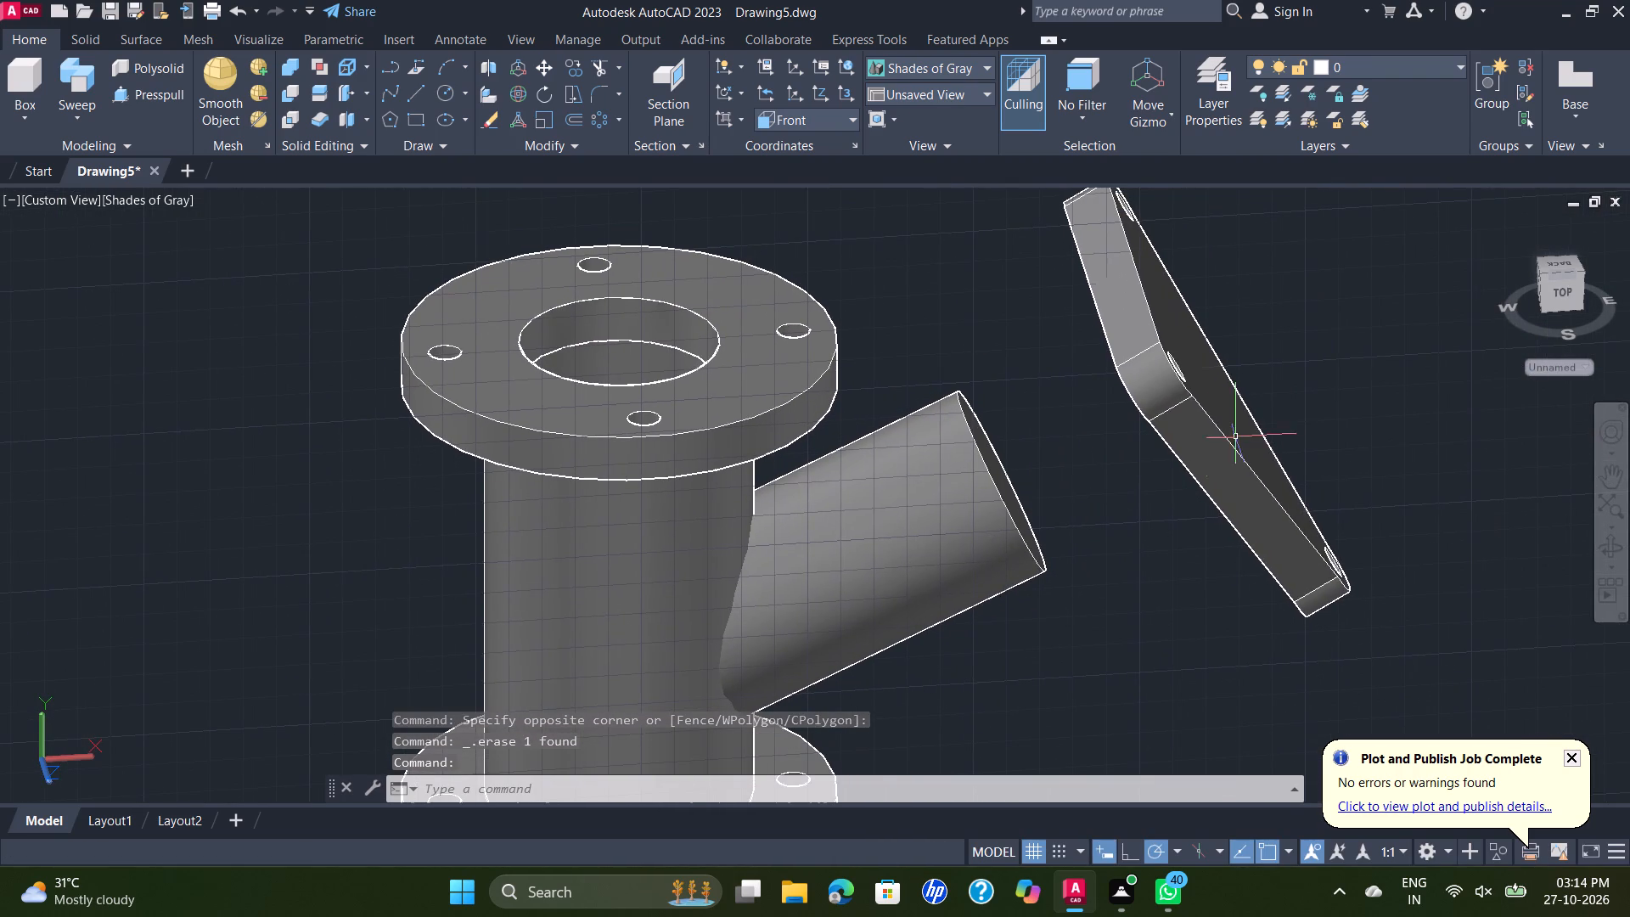
{"action": "scroll", "coordinate": [1222, 408], "scroll_direction": "down", "scroll_amount": 1}
{"action": "scroll", "coordinate": [1225, 419], "scroll_direction": "up", "scroll_amount": 1}
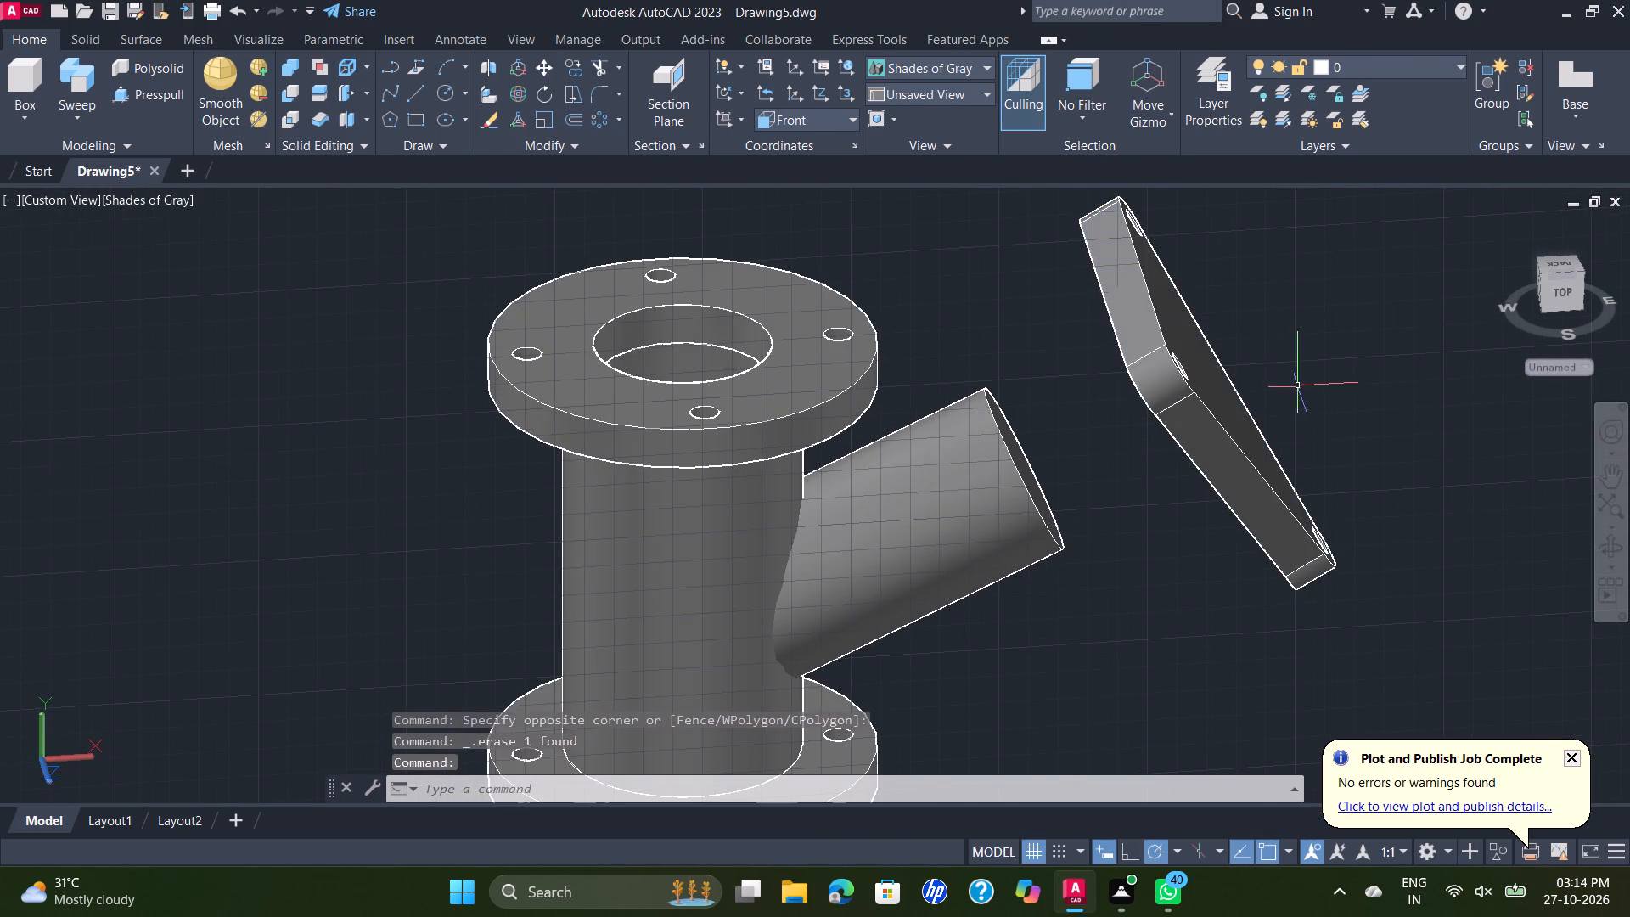
{"action": "middle_click_drag", "start_coordinate": [1286, 385], "coordinate": [1345, 387], "text": "shift"}
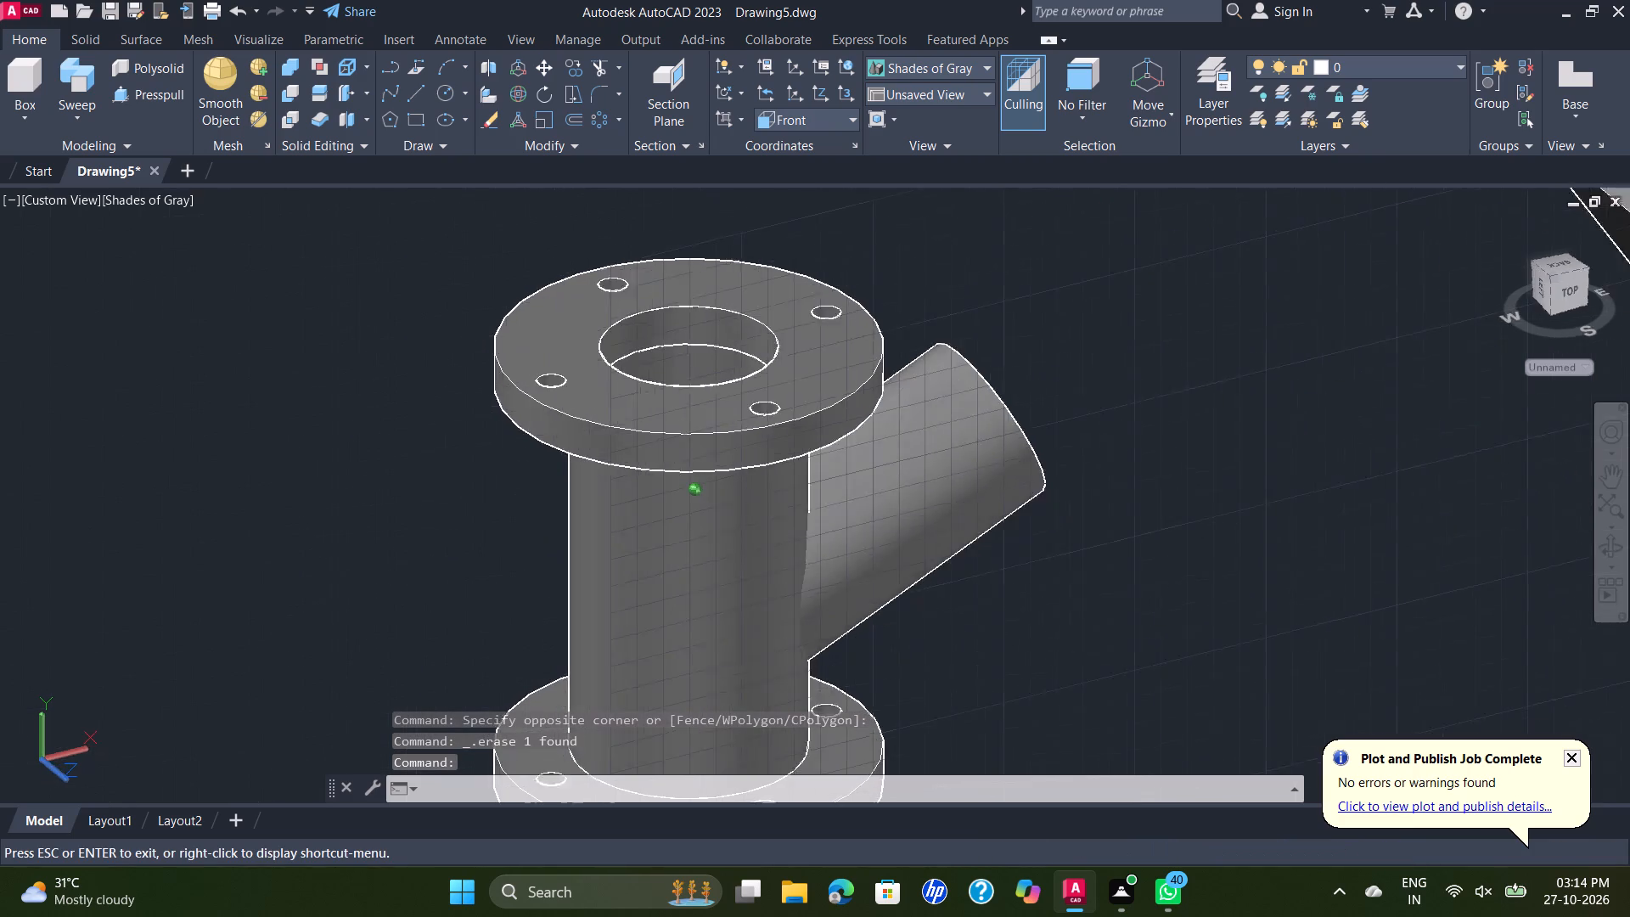
{"action": "middle_click_drag", "start_coordinate": [1345, 387], "coordinate": [1295, 400], "text": "shift"}
{"action": "scroll", "coordinate": [1298, 391], "scroll_direction": "down", "scroll_amount": 2}
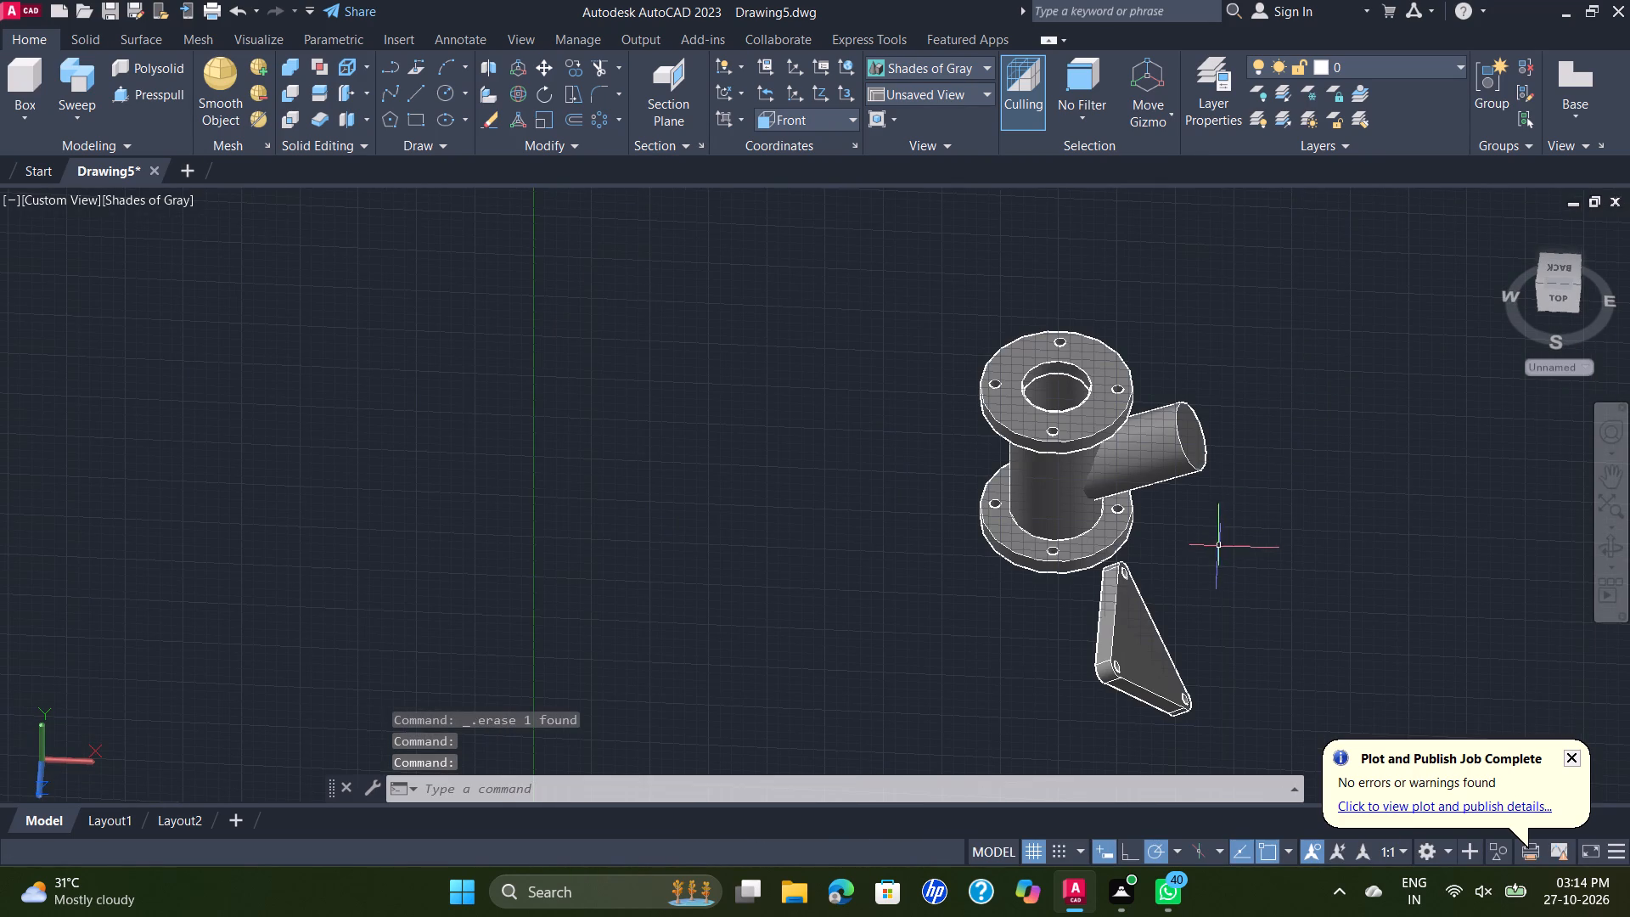
{"action": "middle_click_drag", "start_coordinate": [1222, 537], "coordinate": [1273, 518]}
{"action": "middle_click_drag", "start_coordinate": [1244, 519], "coordinate": [1241, 493], "text": "shift"}
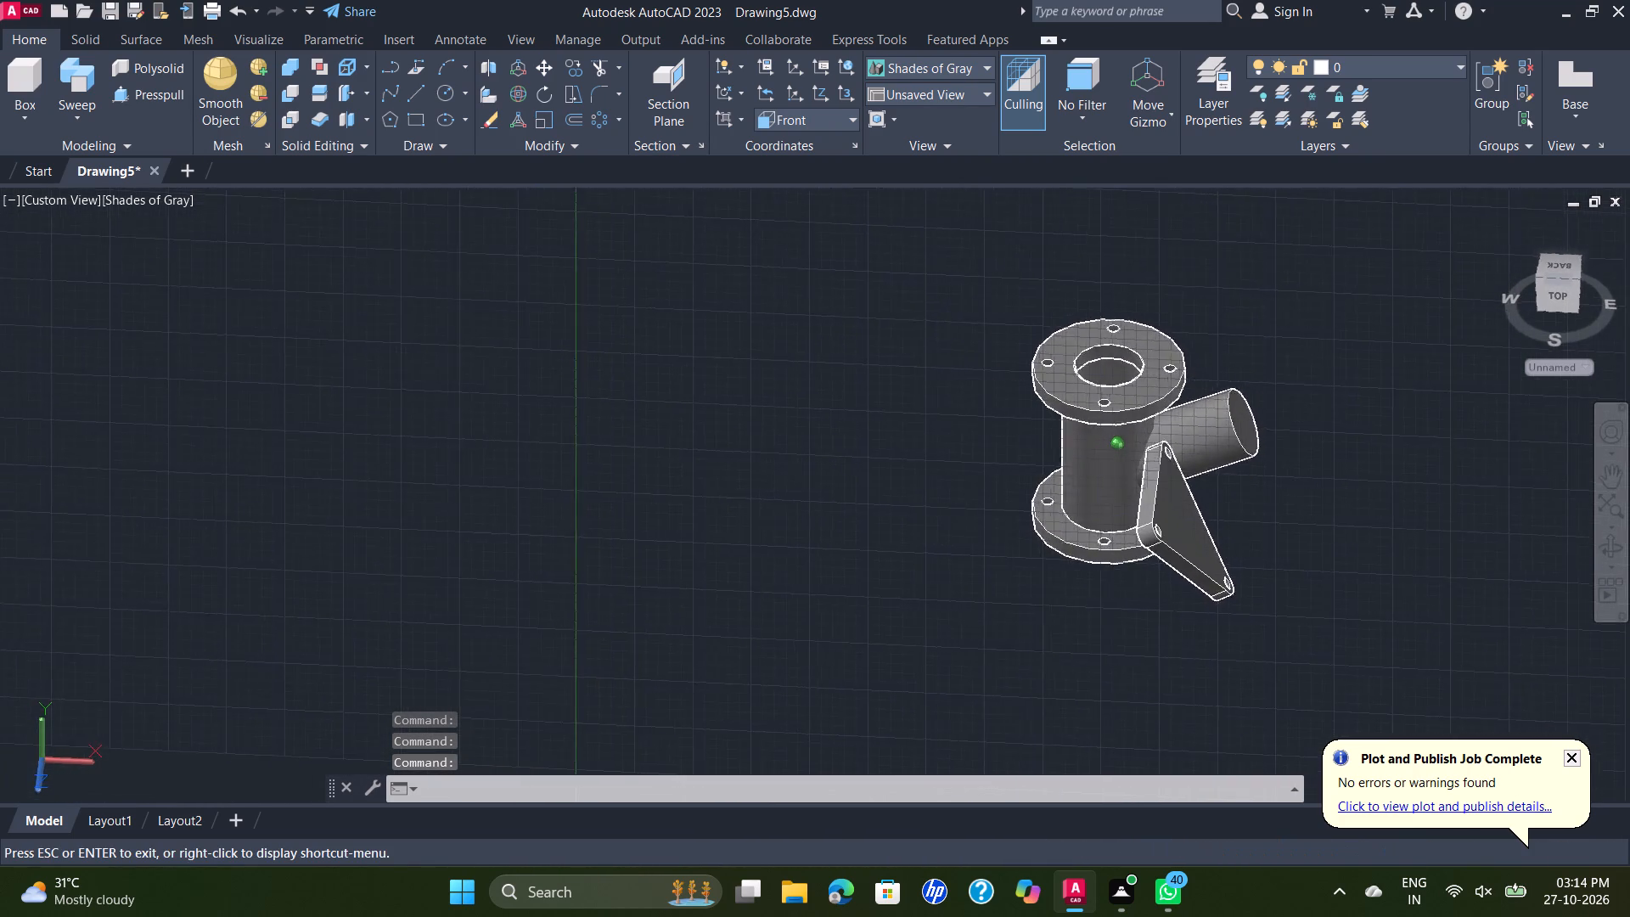
{"action": "middle_click_drag", "start_coordinate": [1241, 493], "coordinate": [1300, 487], "text": "shift"}
{"action": "scroll", "coordinate": [1360, 413], "scroll_direction": "up", "scroll_amount": 5}
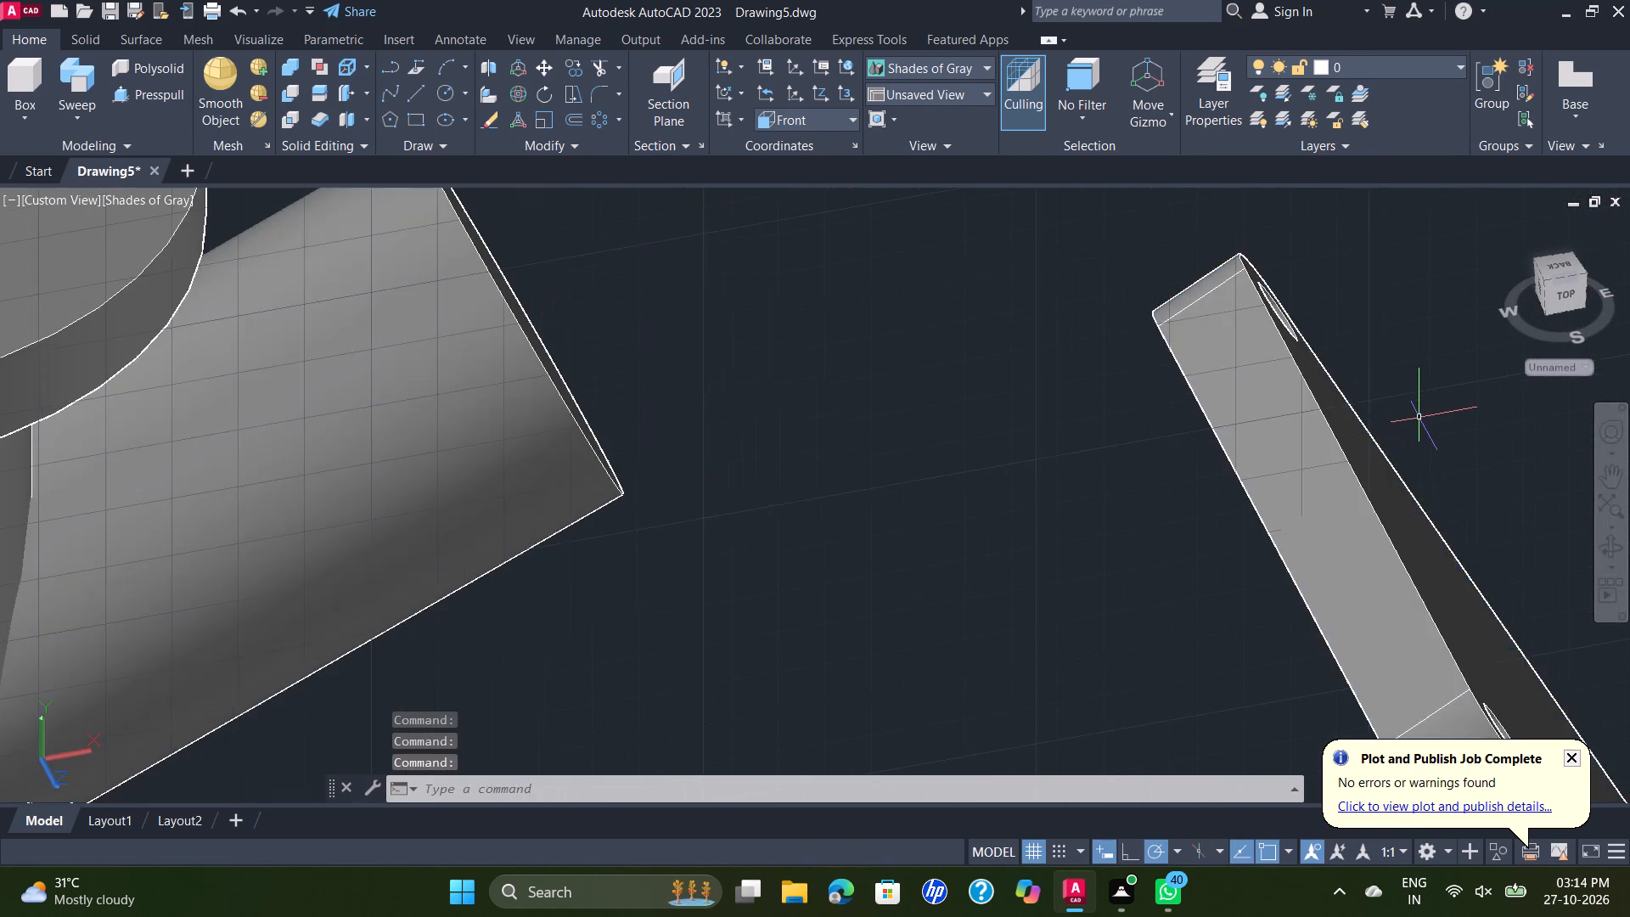
{"action": "scroll", "coordinate": [1418, 416], "scroll_direction": "down", "scroll_amount": 1}
{"action": "scroll", "coordinate": [1415, 421], "scroll_direction": "up", "scroll_amount": 1}
{"action": "scroll", "coordinate": [1414, 424], "scroll_direction": "down", "scroll_amount": 2}
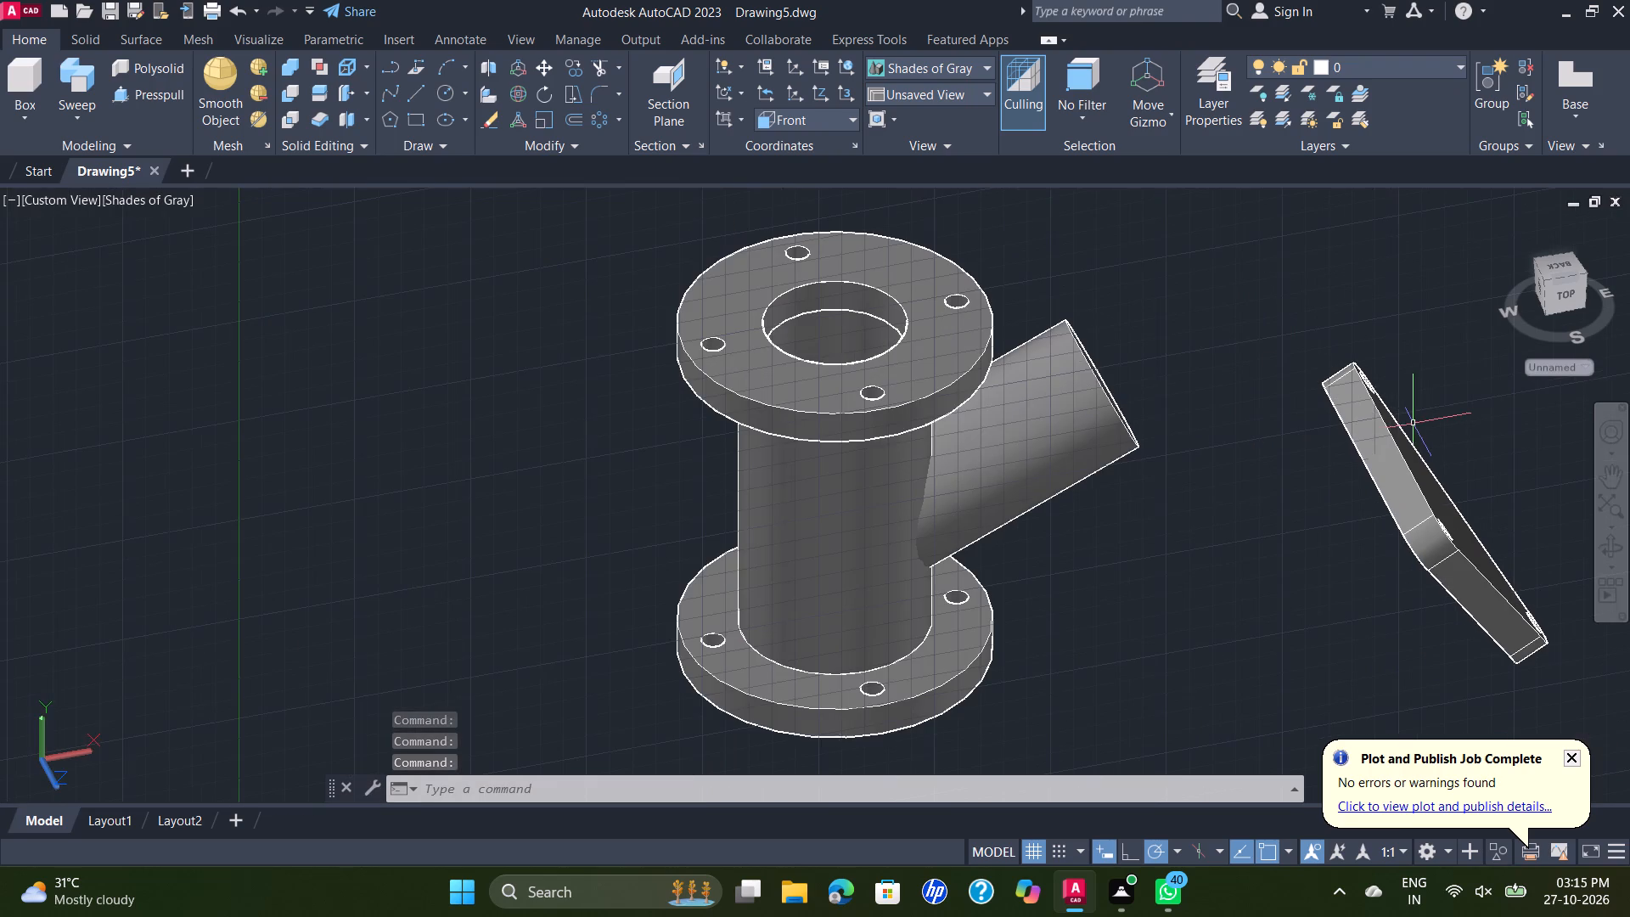
{"action": "scroll", "coordinate": [1214, 408], "scroll_direction": "down", "scroll_amount": 2}
{"action": "middle_click_drag", "start_coordinate": [1228, 421], "coordinate": [1078, 512]}
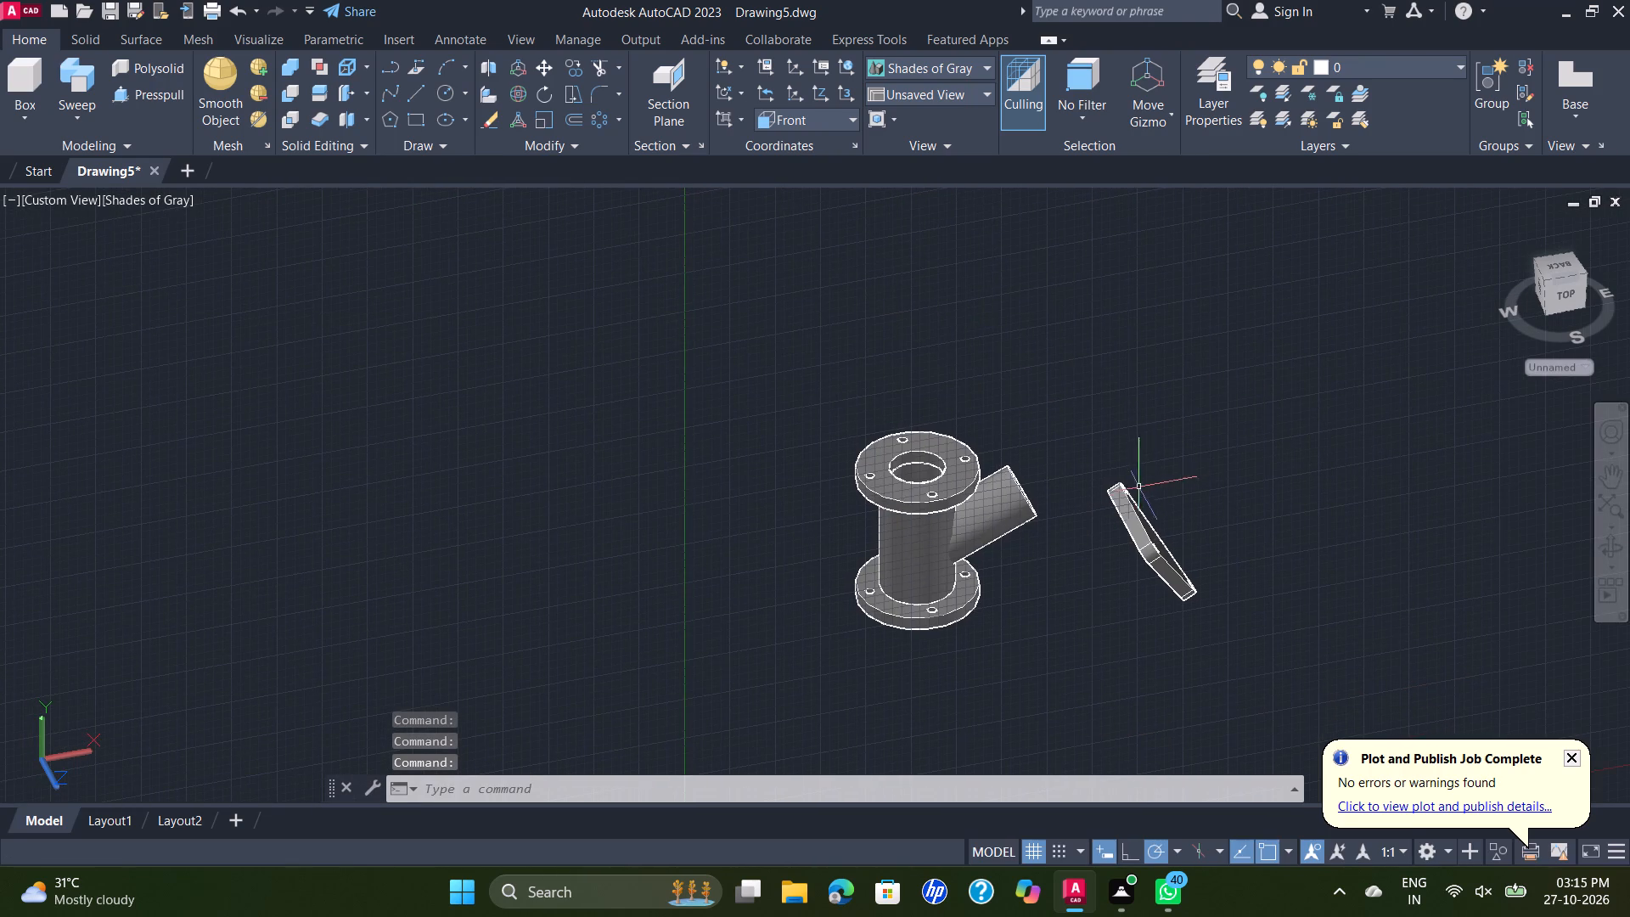
Set the view to SE Isometric and the visual style to 2D Wireframe.
{"action": "left_click", "coordinate": [69, 192]}
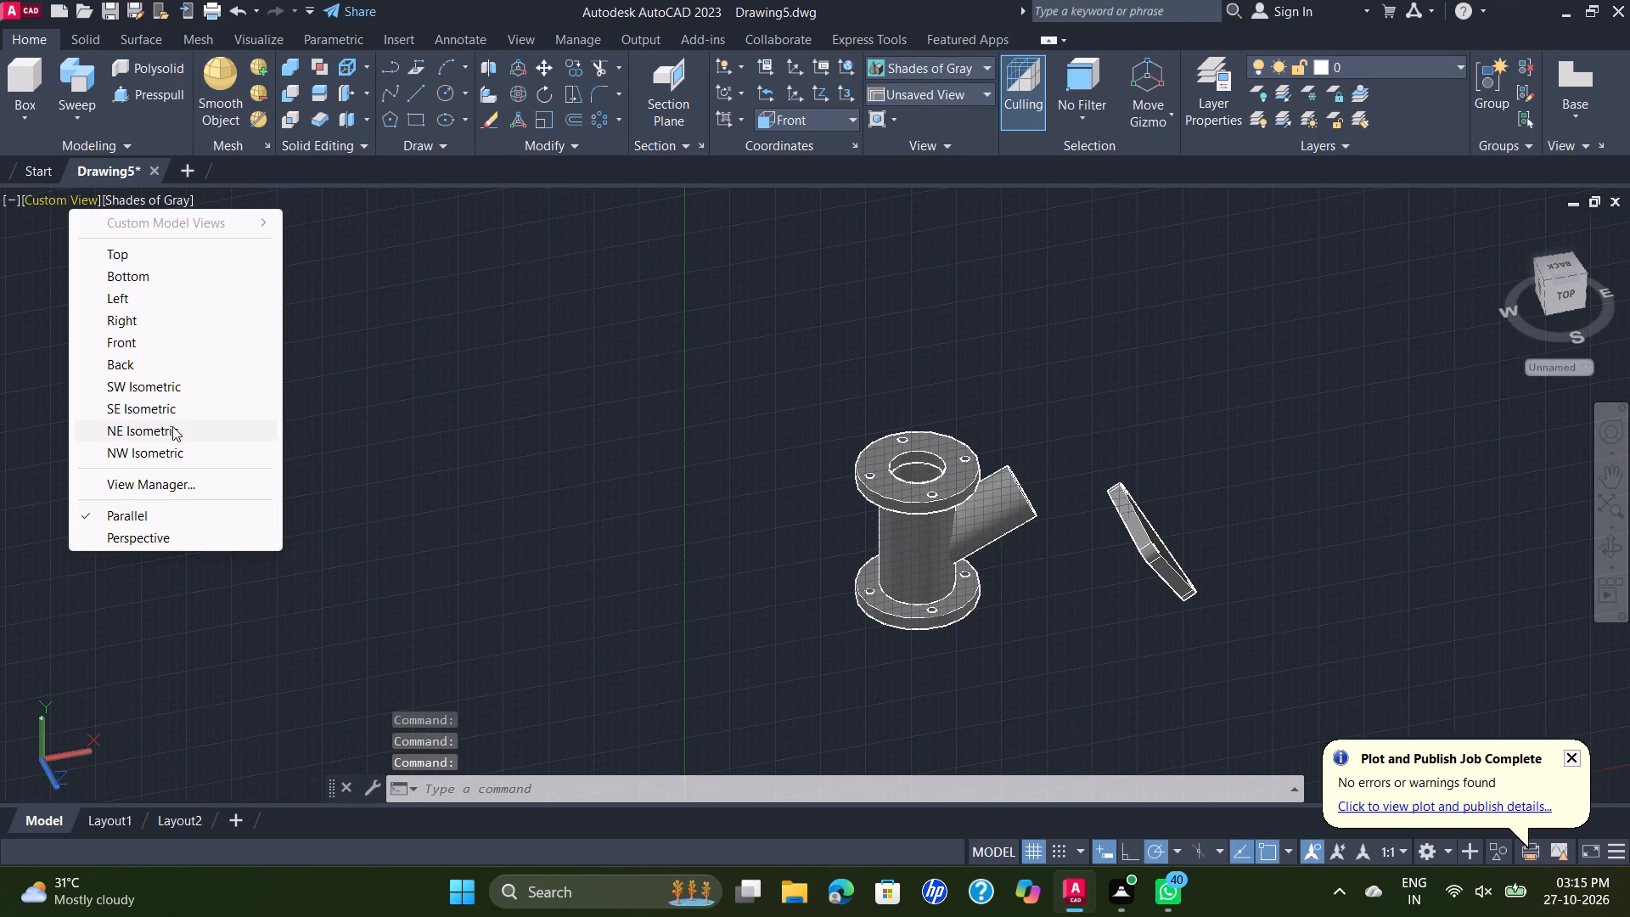
{"action": "left_click", "coordinate": [176, 407]}
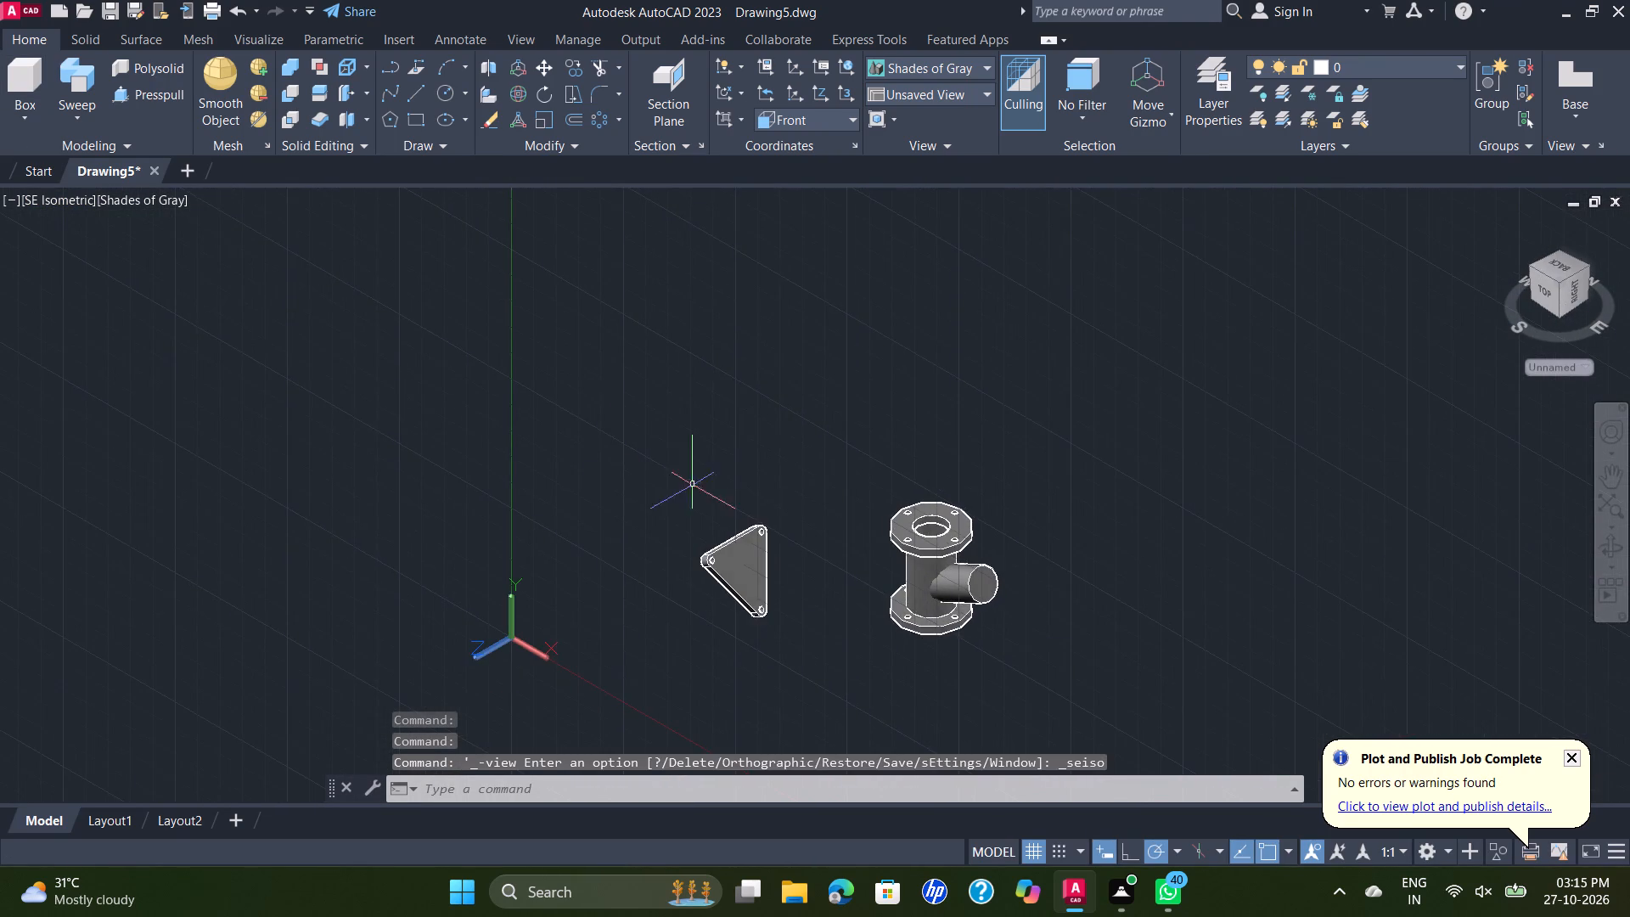
{"action": "scroll", "coordinate": [875, 512], "scroll_direction": "up", "scroll_amount": 1}
{"action": "scroll", "coordinate": [671, 554], "scroll_direction": "up", "scroll_amount": 2}
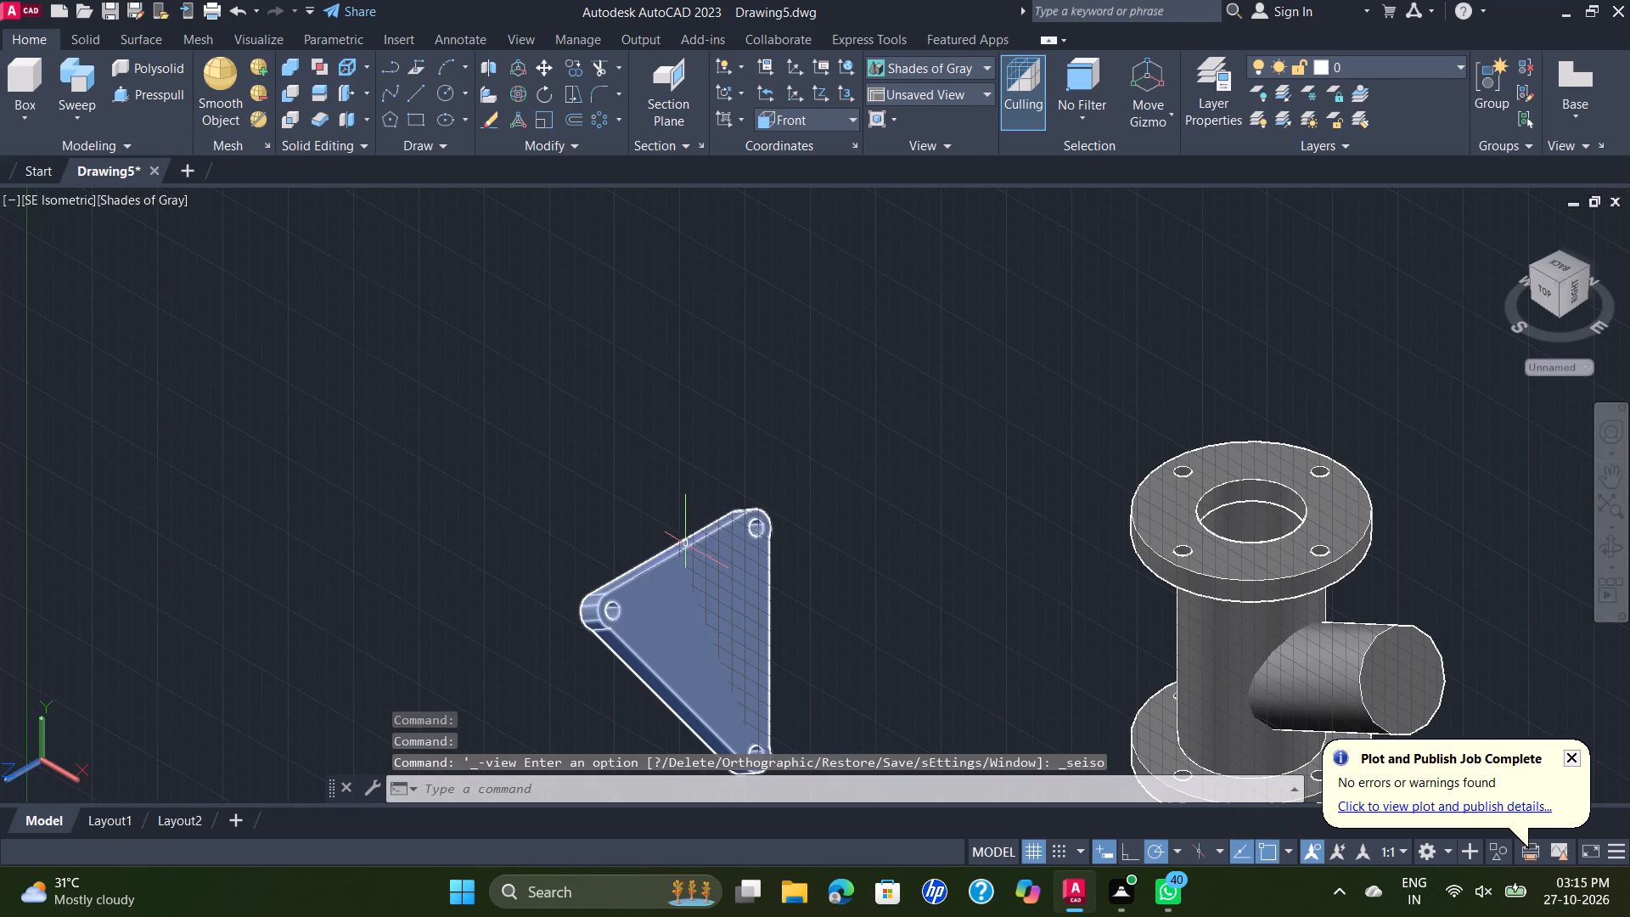
{"action": "scroll", "coordinate": [690, 543], "scroll_direction": "up", "scroll_amount": 2}
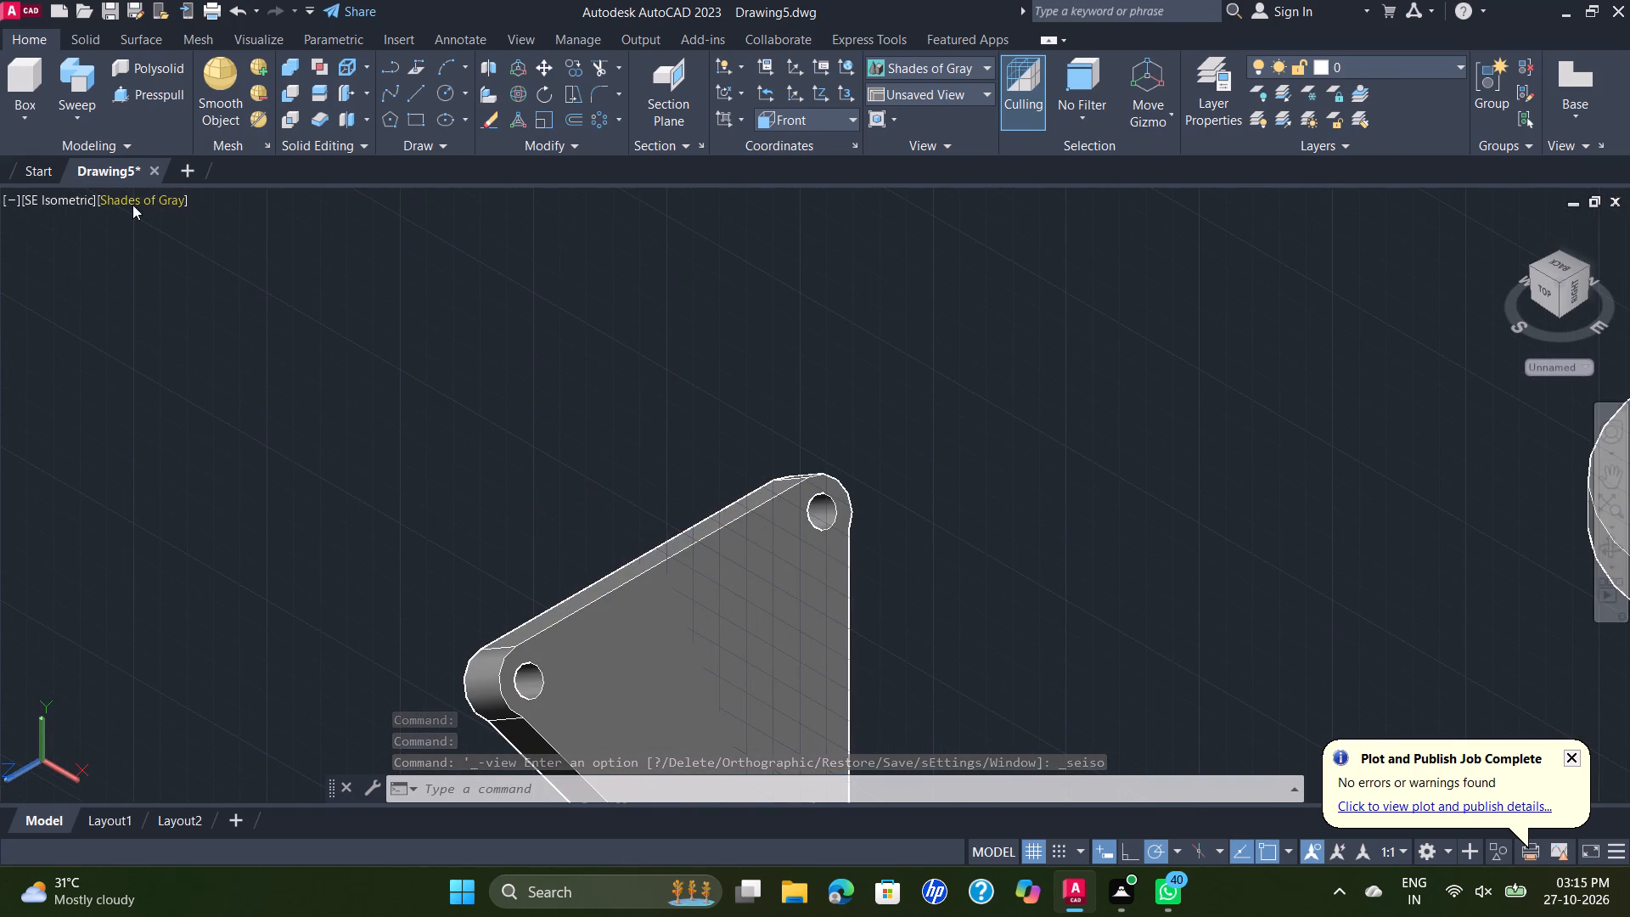
{"action": "left_click", "coordinate": [116, 204]}
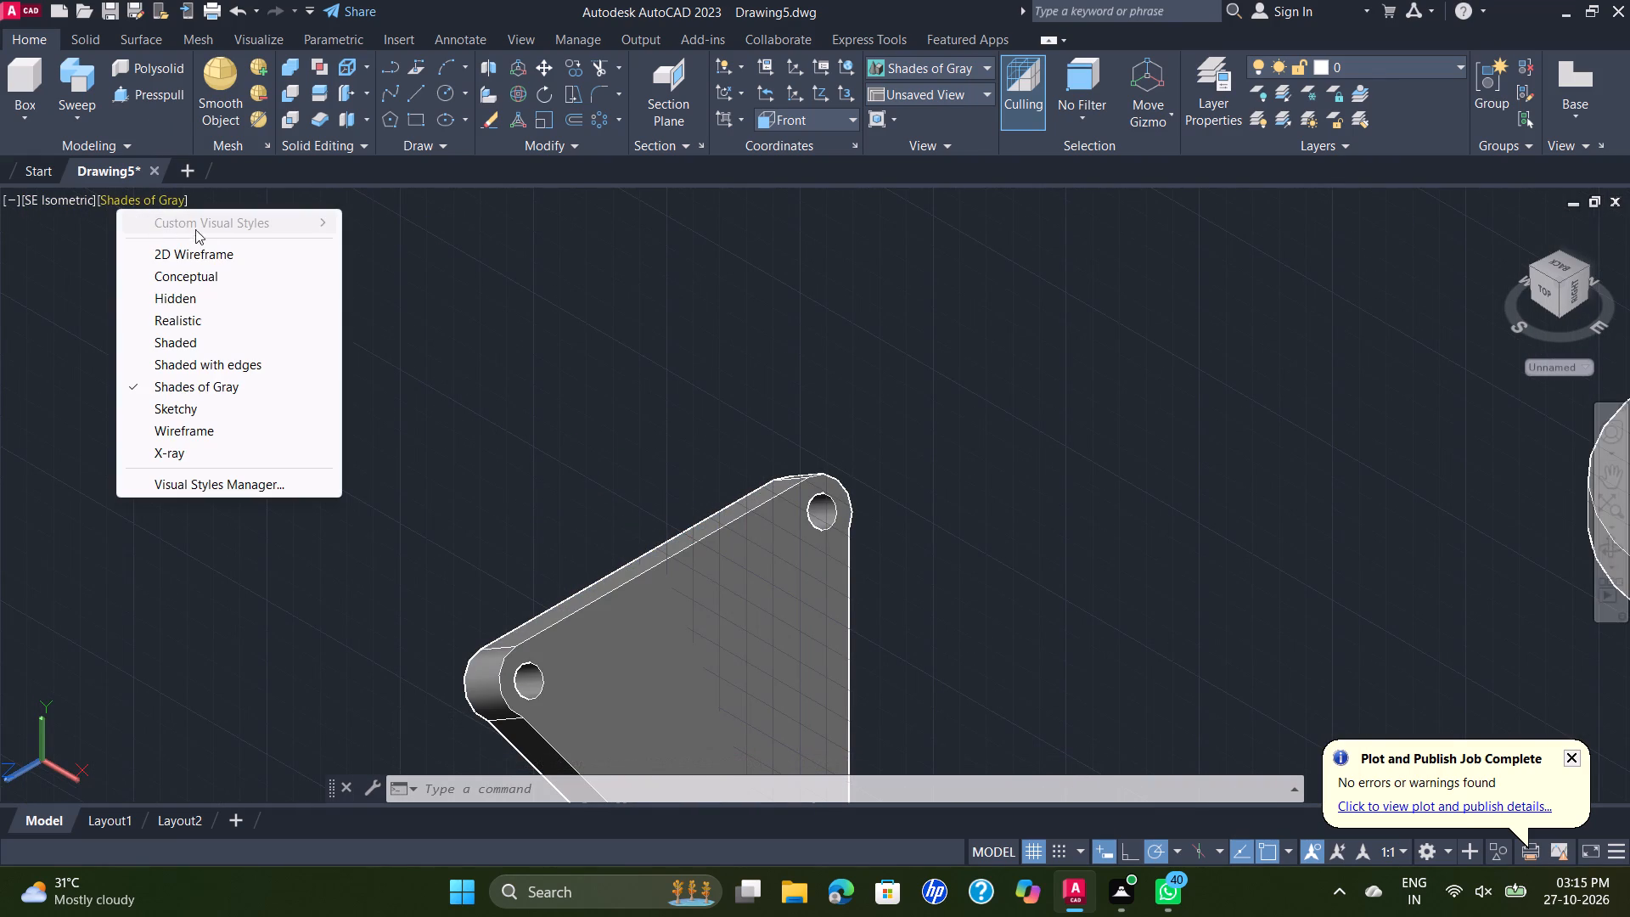
{"action": "left_click", "coordinate": [214, 249]}
{"action": "scroll", "coordinate": [201, 231], "scroll_direction": "down", "scroll_amount": 1}
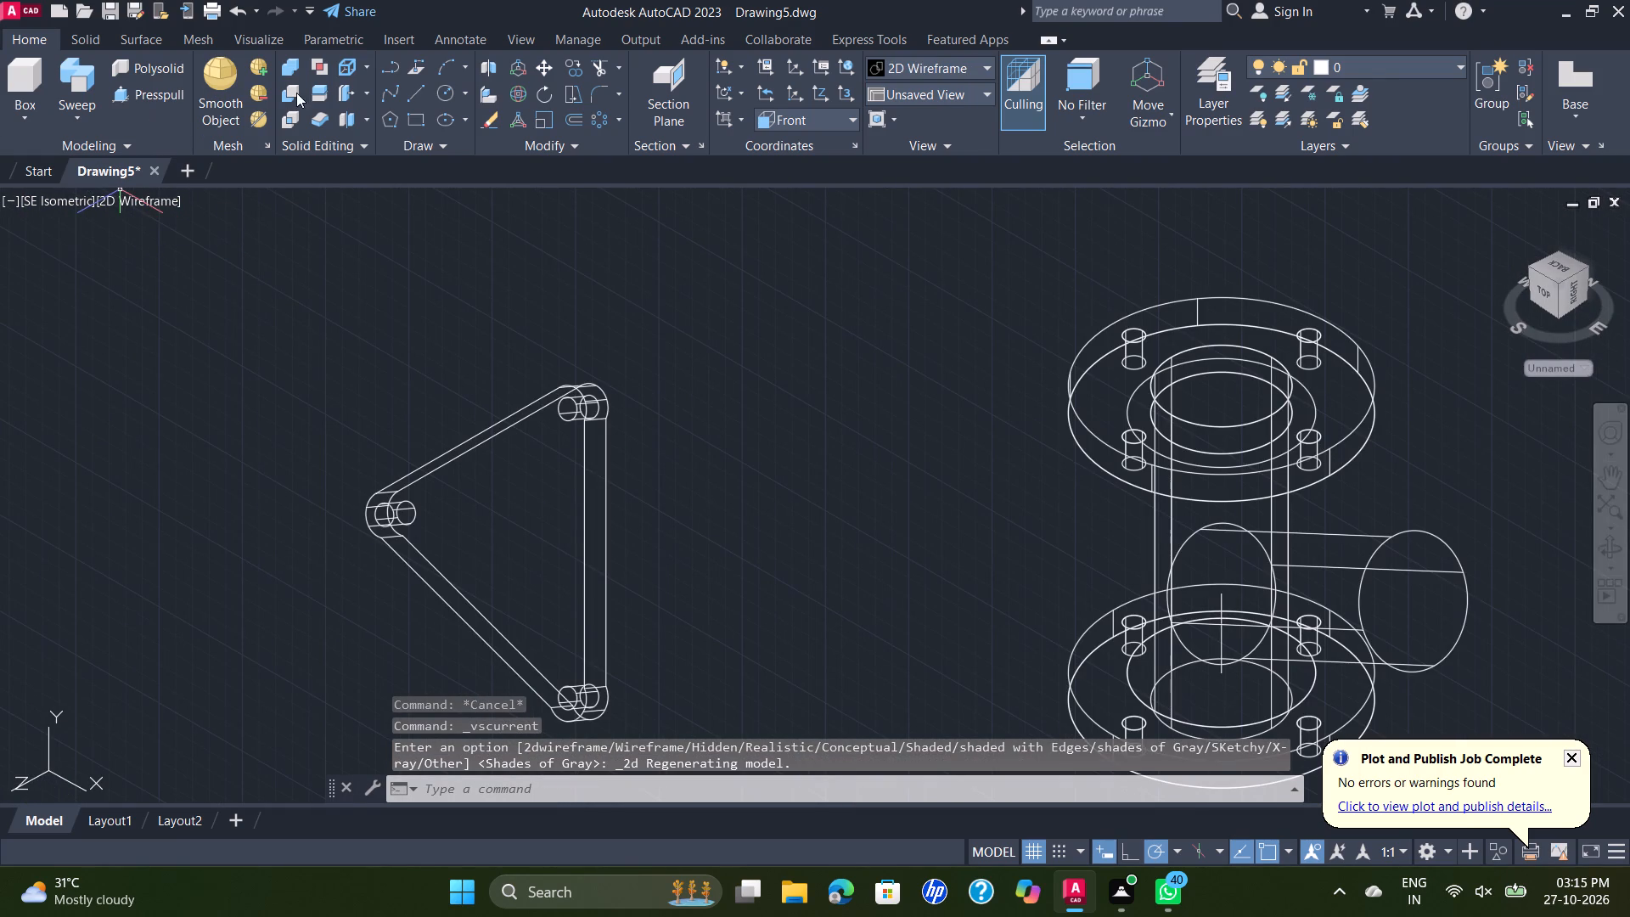
Draw a 55-long line from the midpoint of the flange's upper slanted rear-face edge, perpendicular to that edge and toward the triangle's centre.
{"action": "left_click", "coordinate": [417, 94]}
{"action": "scroll", "coordinate": [476, 443], "scroll_direction": "up", "scroll_amount": 2}
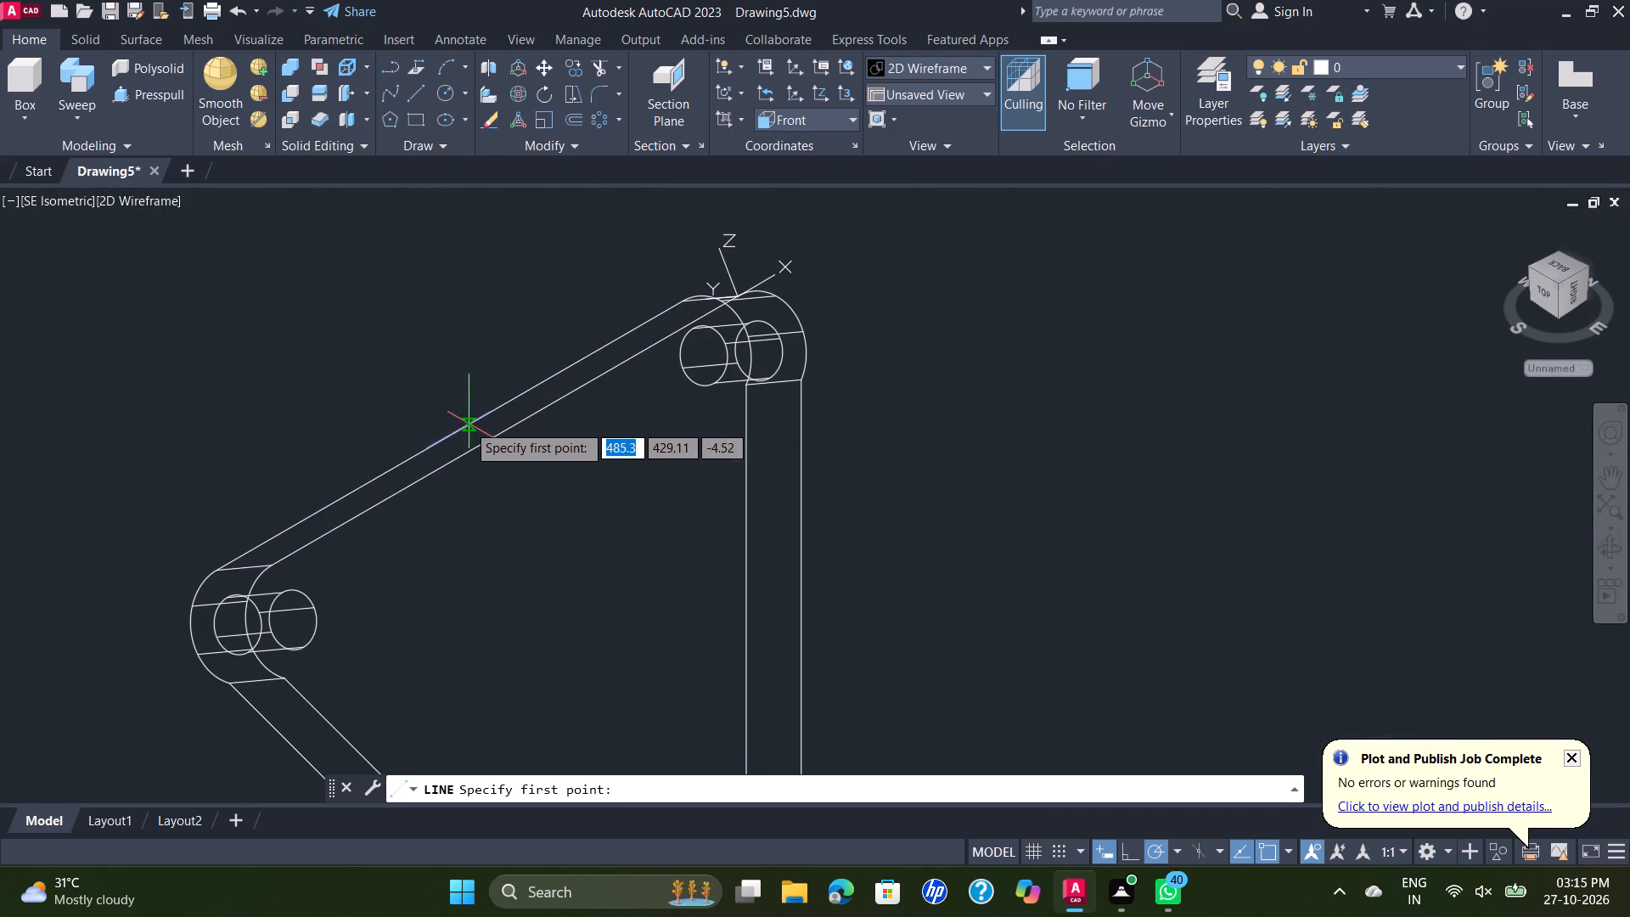
{"action": "left_click", "coordinate": [446, 430]}
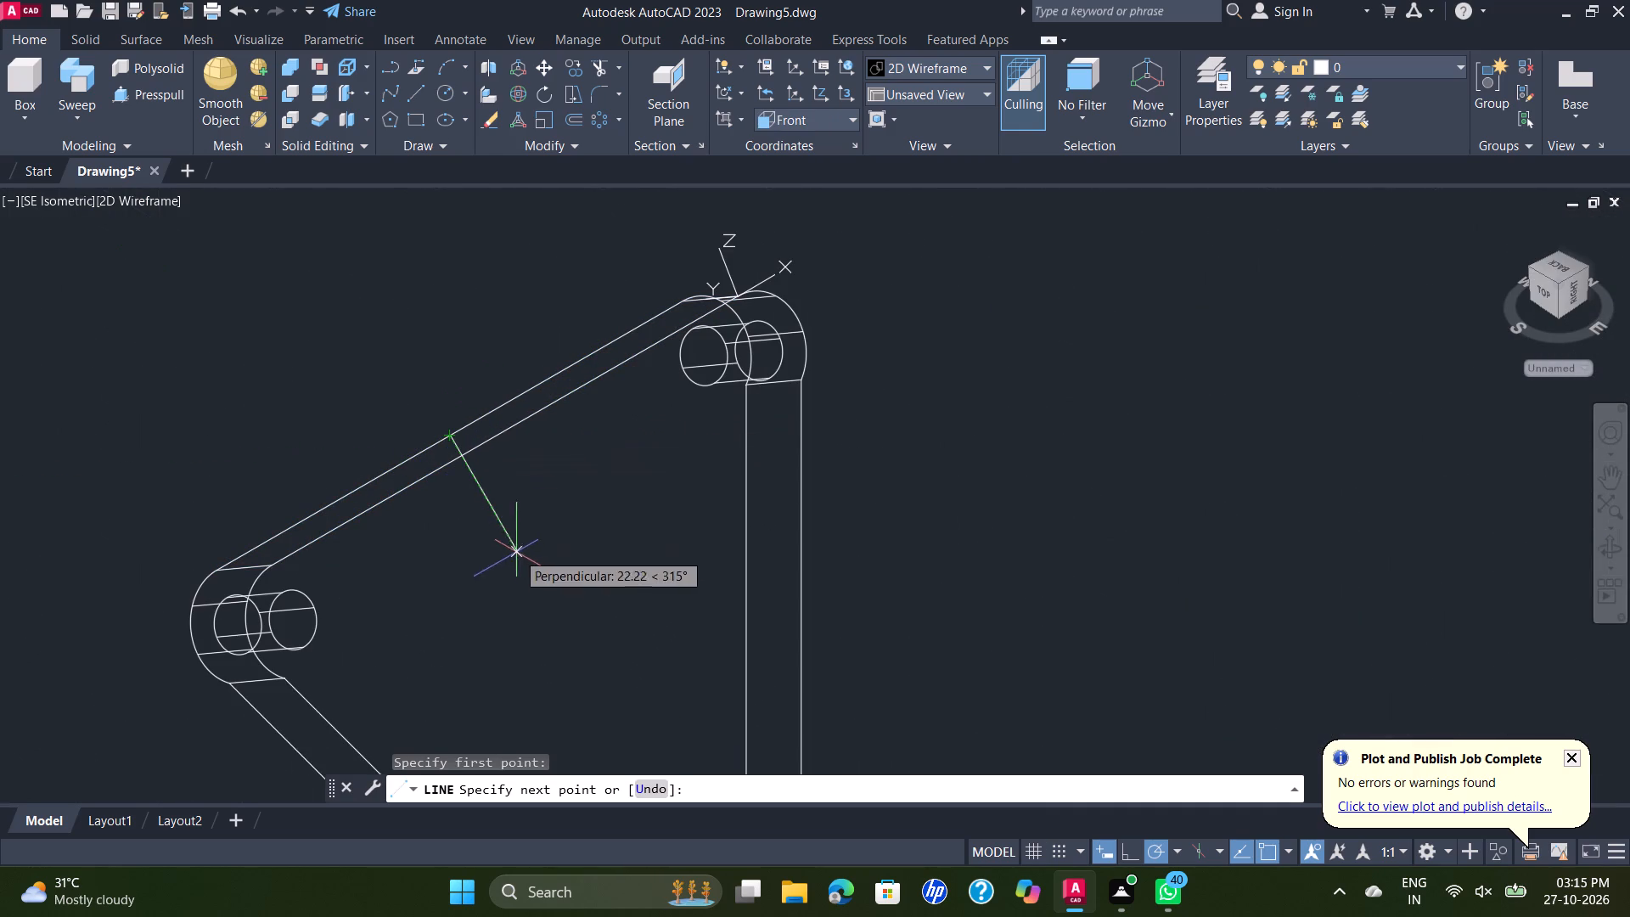
{"action": "key", "text": "5"}
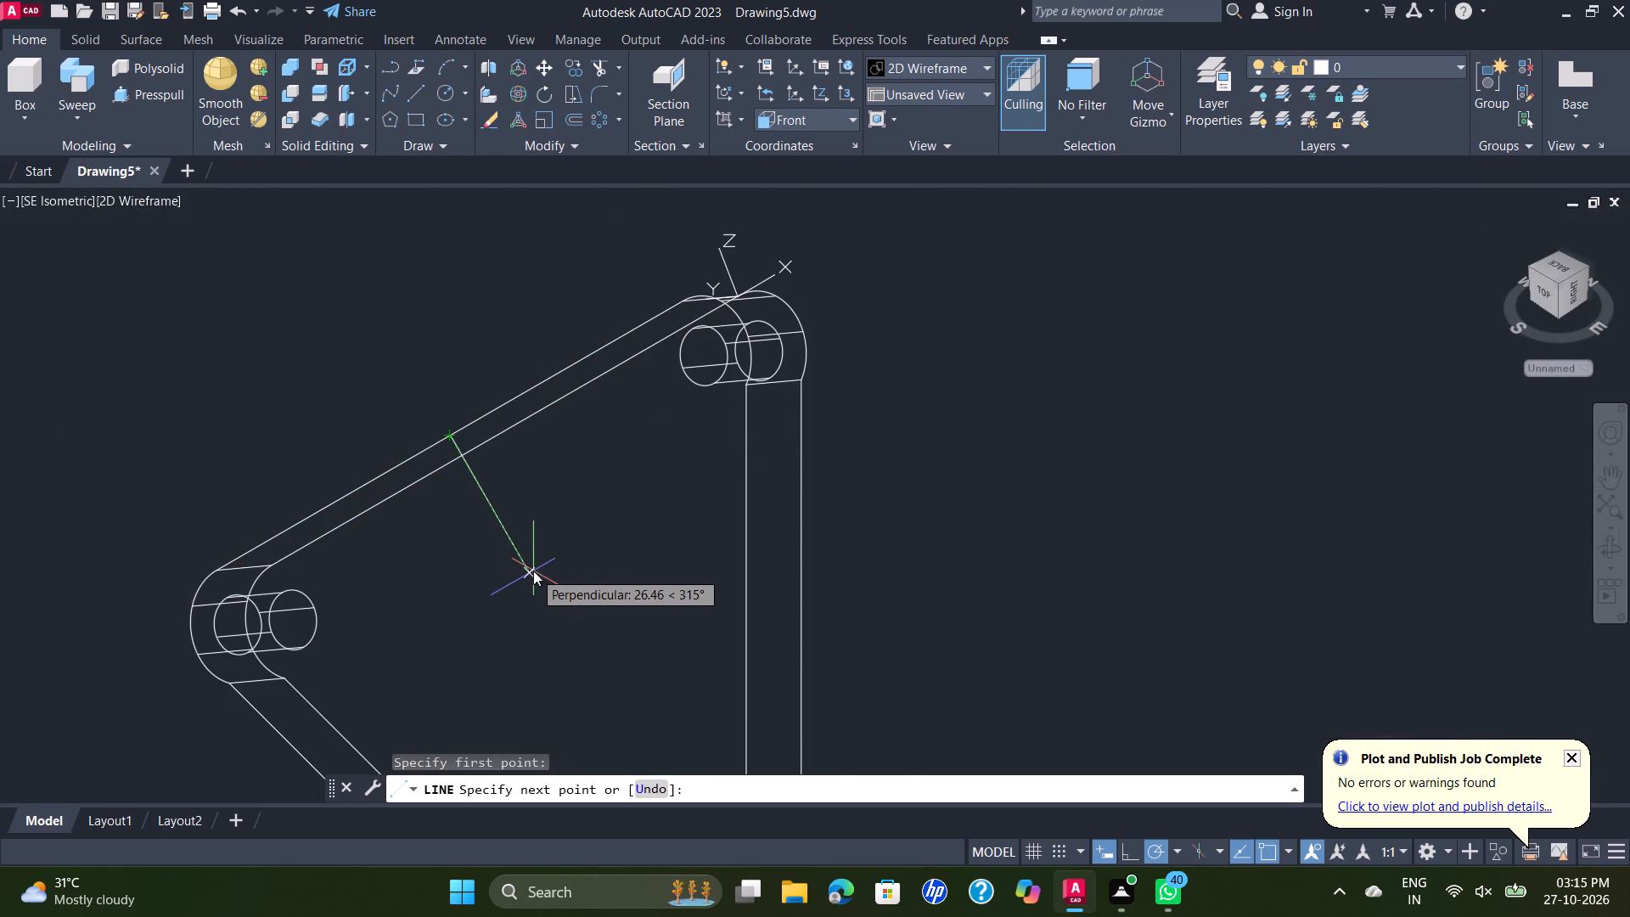
{"action": "key", "text": "5"}
{"action": "key", "text": "Return"}
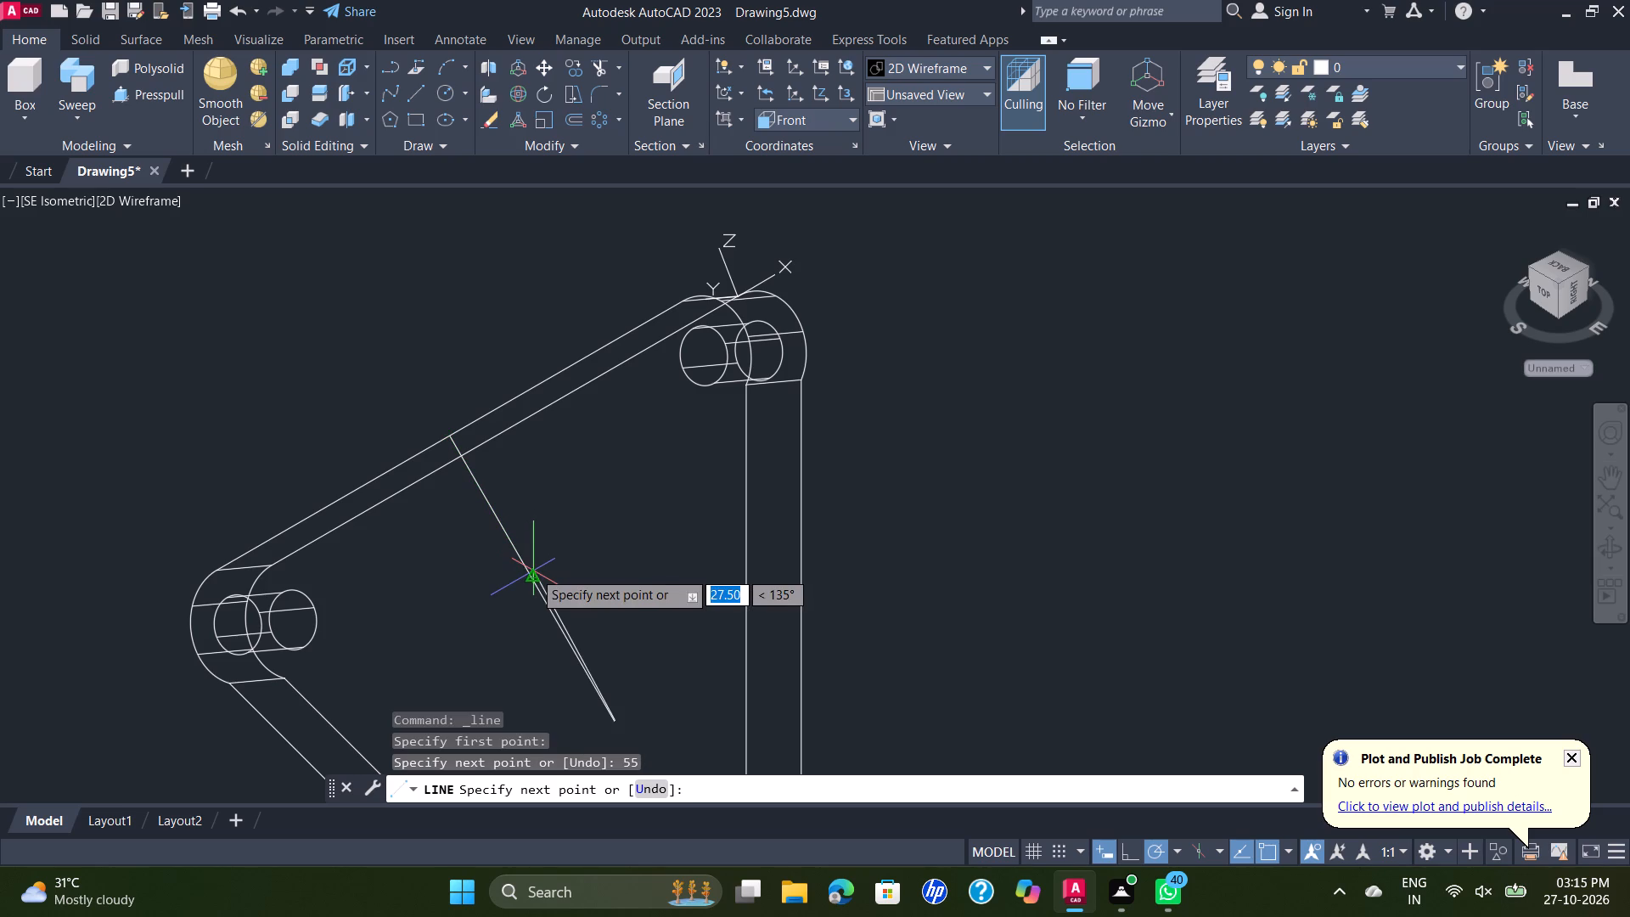
{"action": "scroll", "coordinate": [574, 549], "scroll_direction": "down", "scroll_amount": 3}
{"action": "key", "text": "Escape"}
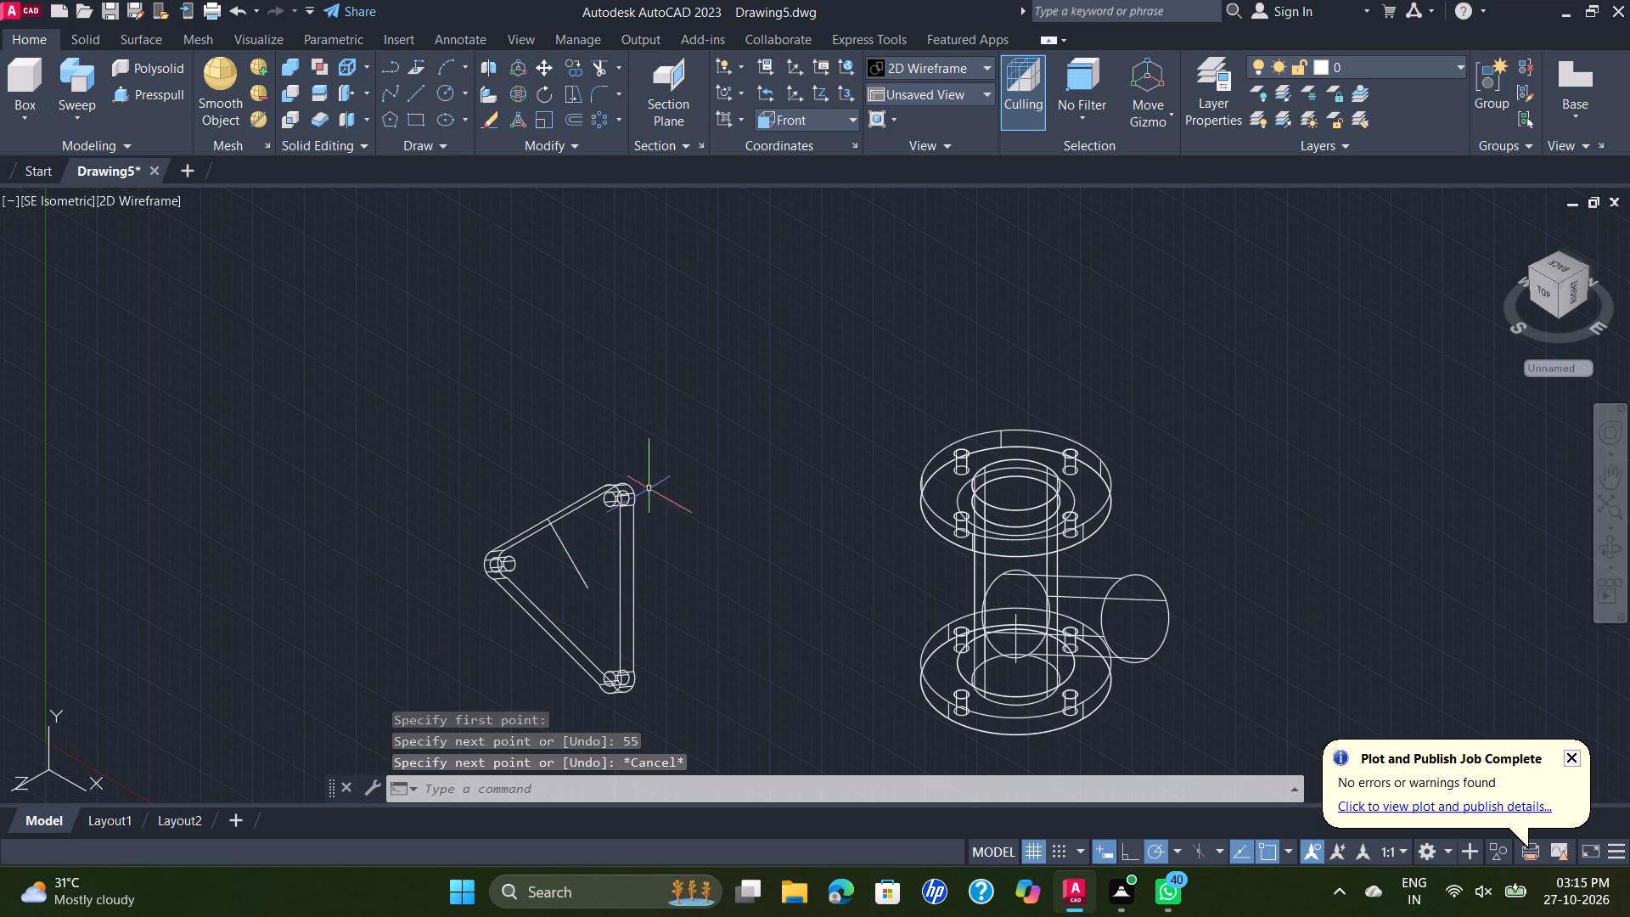
Move the triangular flange together with its 55-long line from the line's inner endpoint to the centre of the branch's open end.
{"action": "left_click", "coordinate": [656, 451]}
{"action": "left_click", "coordinate": [456, 687]}
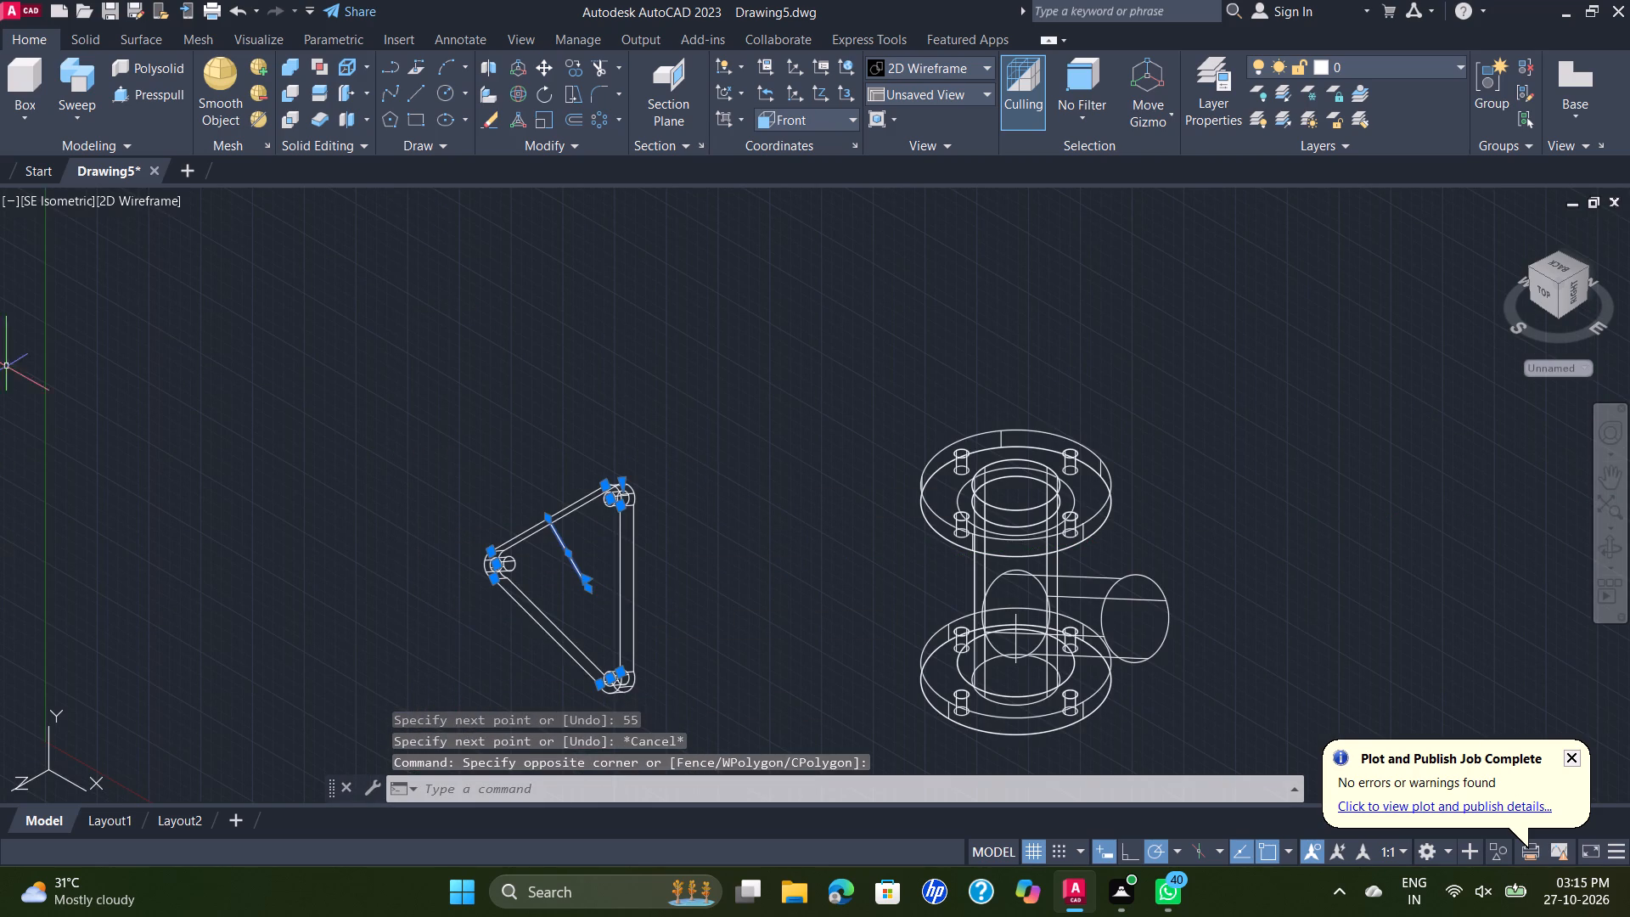
{"action": "left_click_drag", "start_coordinate": [768, 382], "coordinate": [780, 382]}
{"action": "left_click", "coordinate": [474, 645]}
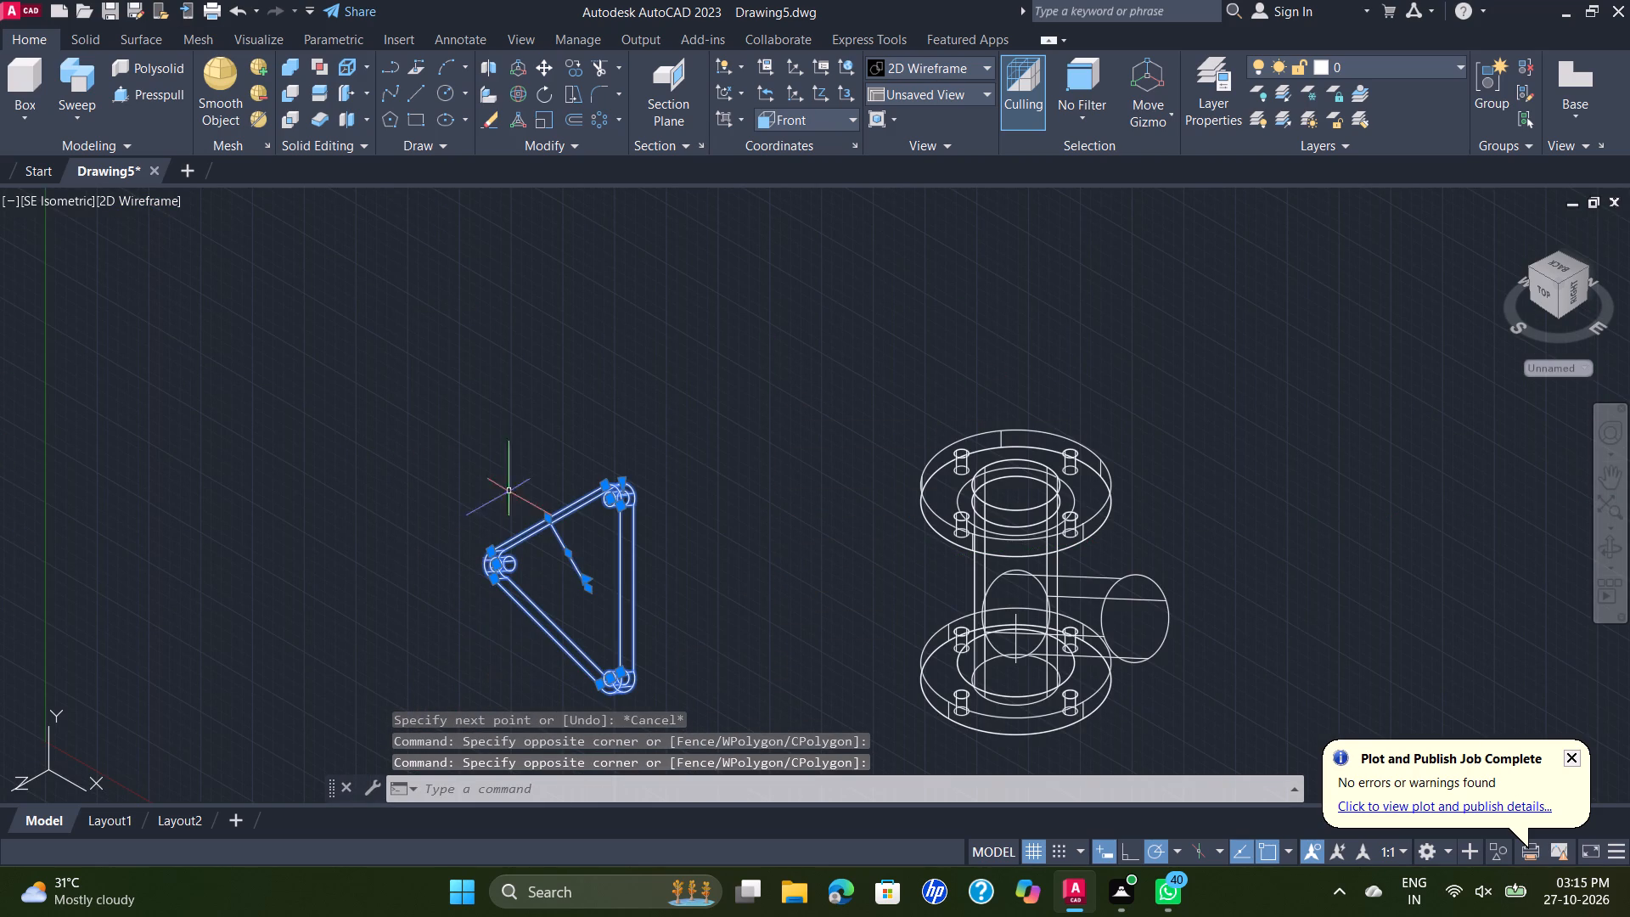
{"action": "left_click", "coordinate": [551, 64]}
{"action": "scroll", "coordinate": [563, 633], "scroll_direction": "up", "scroll_amount": 1}
{"action": "left_click", "coordinate": [604, 565]}
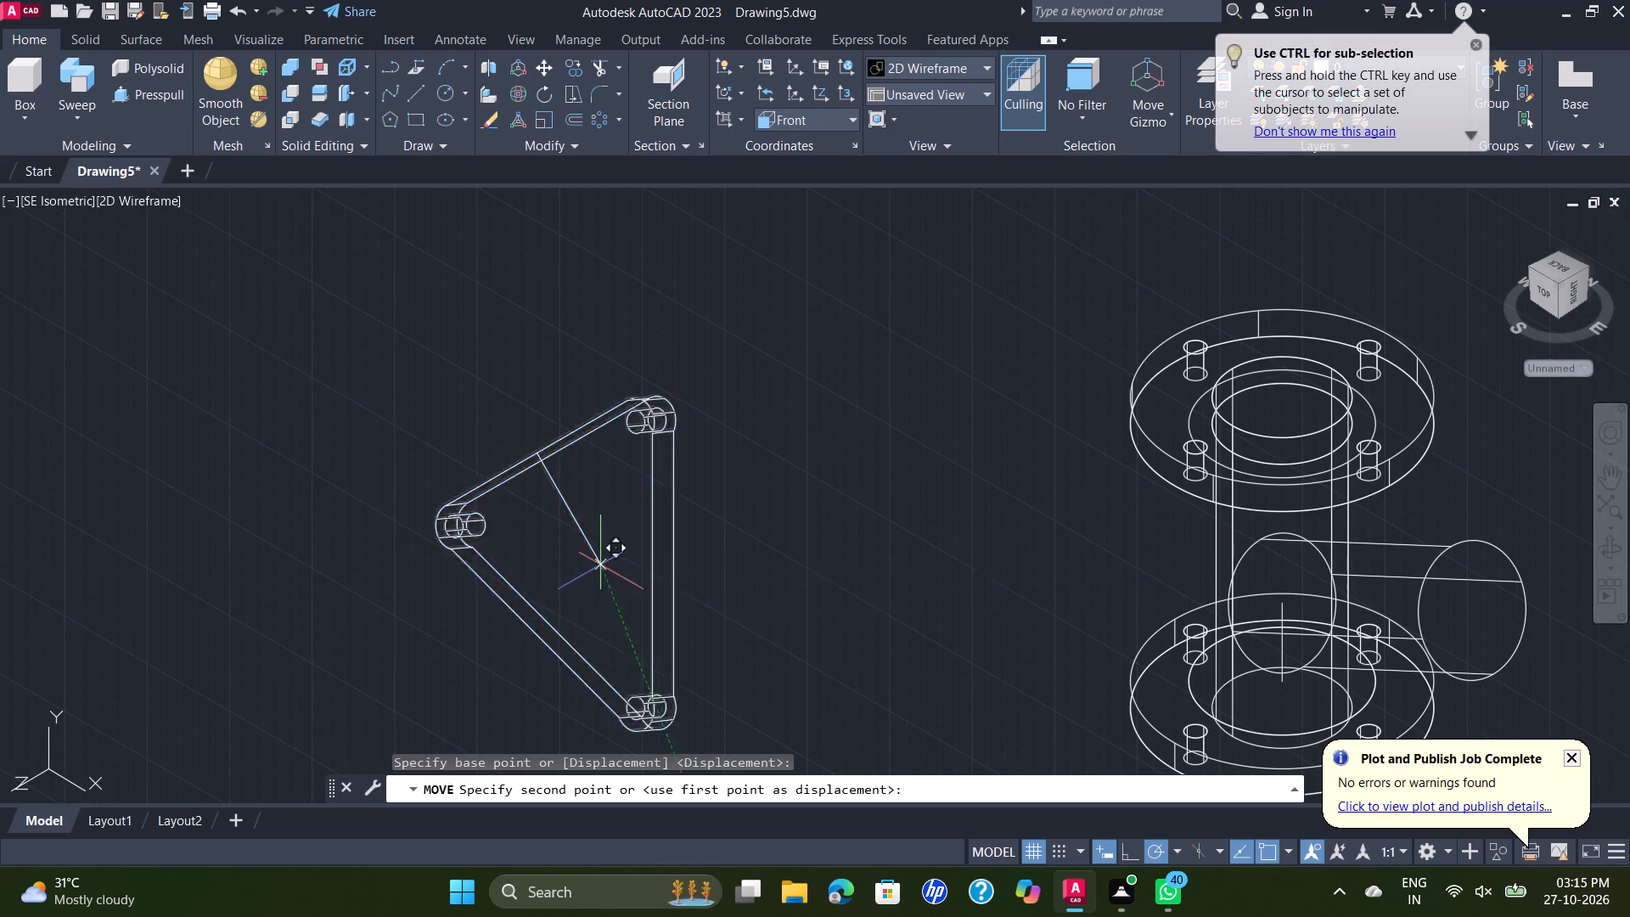
{"action": "scroll", "coordinate": [1059, 453], "scroll_direction": "down", "scroll_amount": 2}
{"action": "scroll", "coordinate": [1240, 493], "scroll_direction": "up", "scroll_amount": 2}
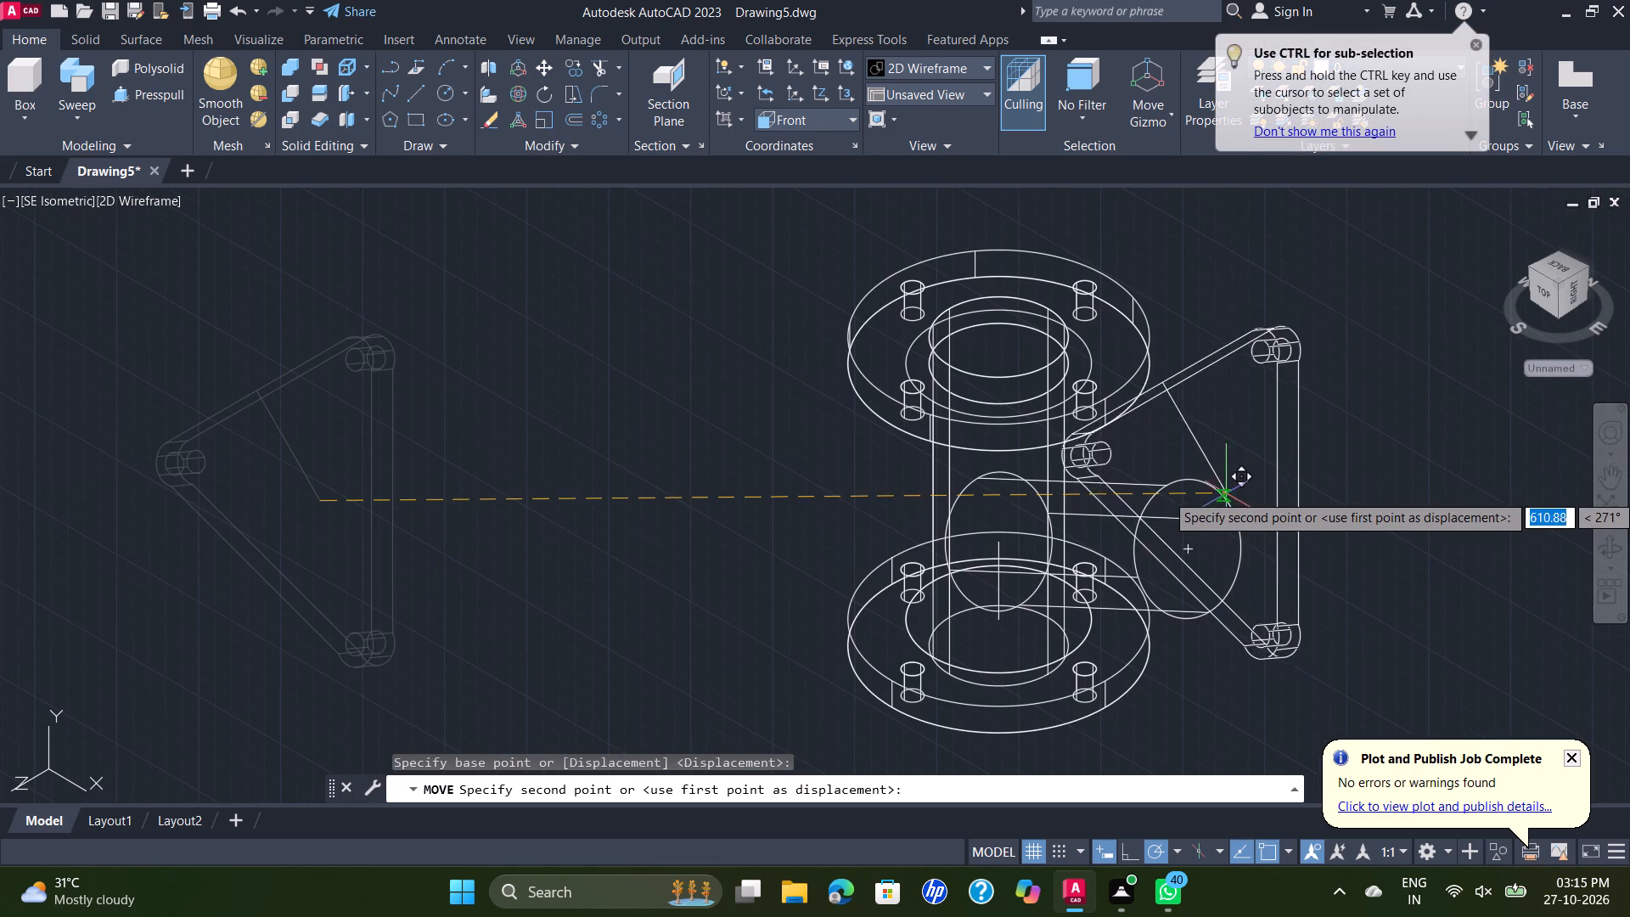
{"action": "left_click", "coordinate": [1192, 553]}
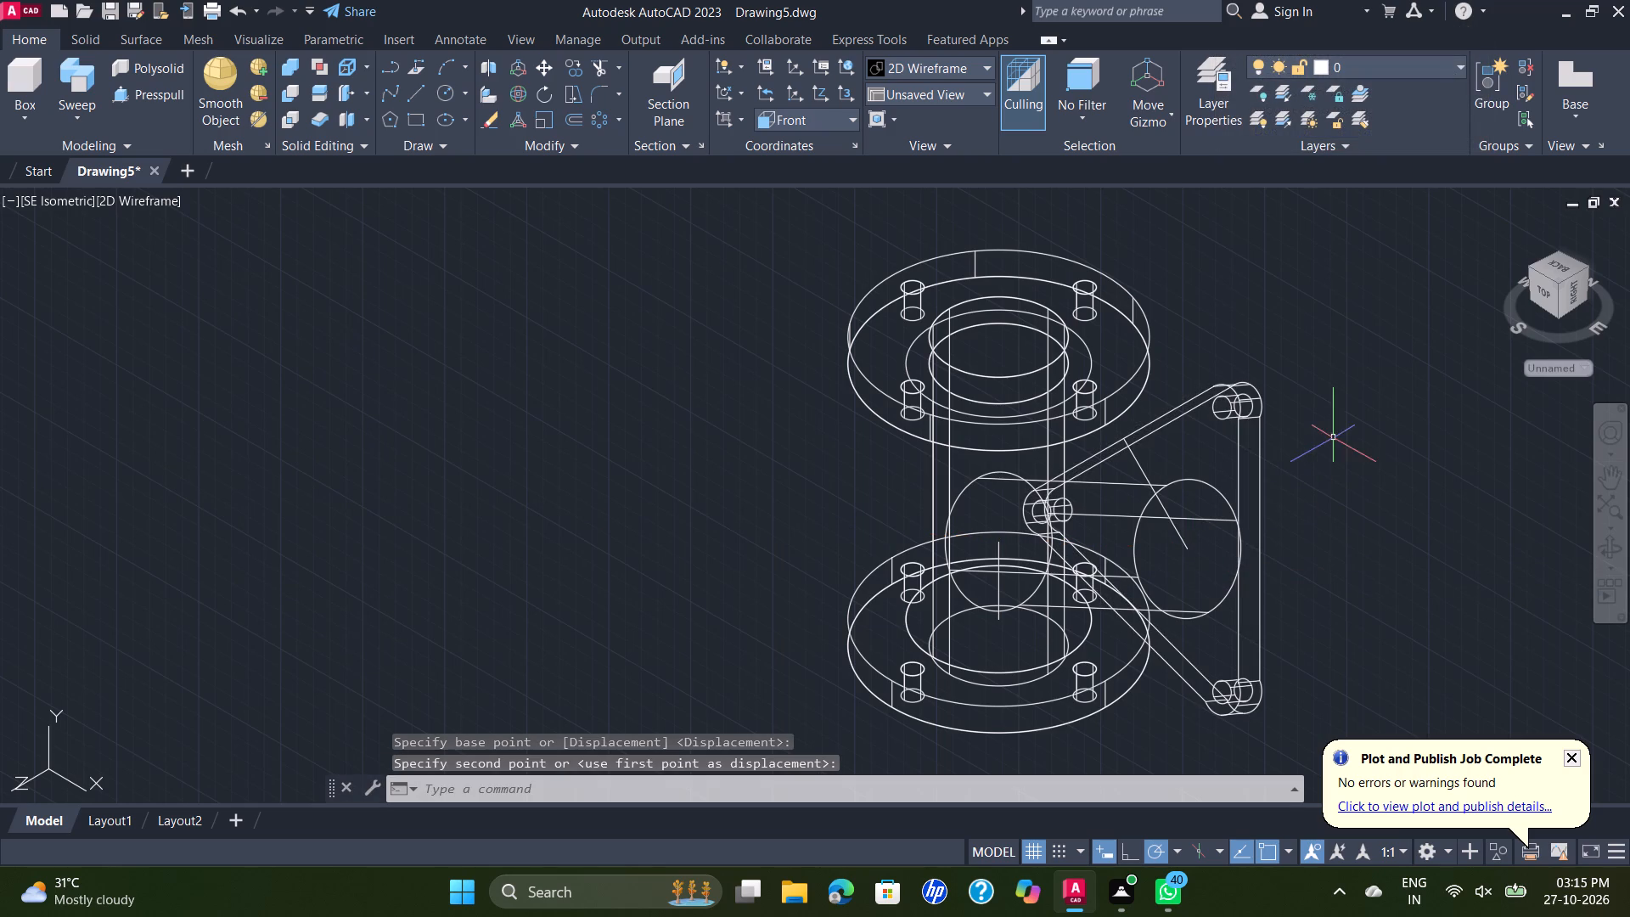
Delete the 55-long helper line running from the triangular flange's slanted edge to the branch end's centre.
{"action": "left_click", "coordinate": [1154, 491]}
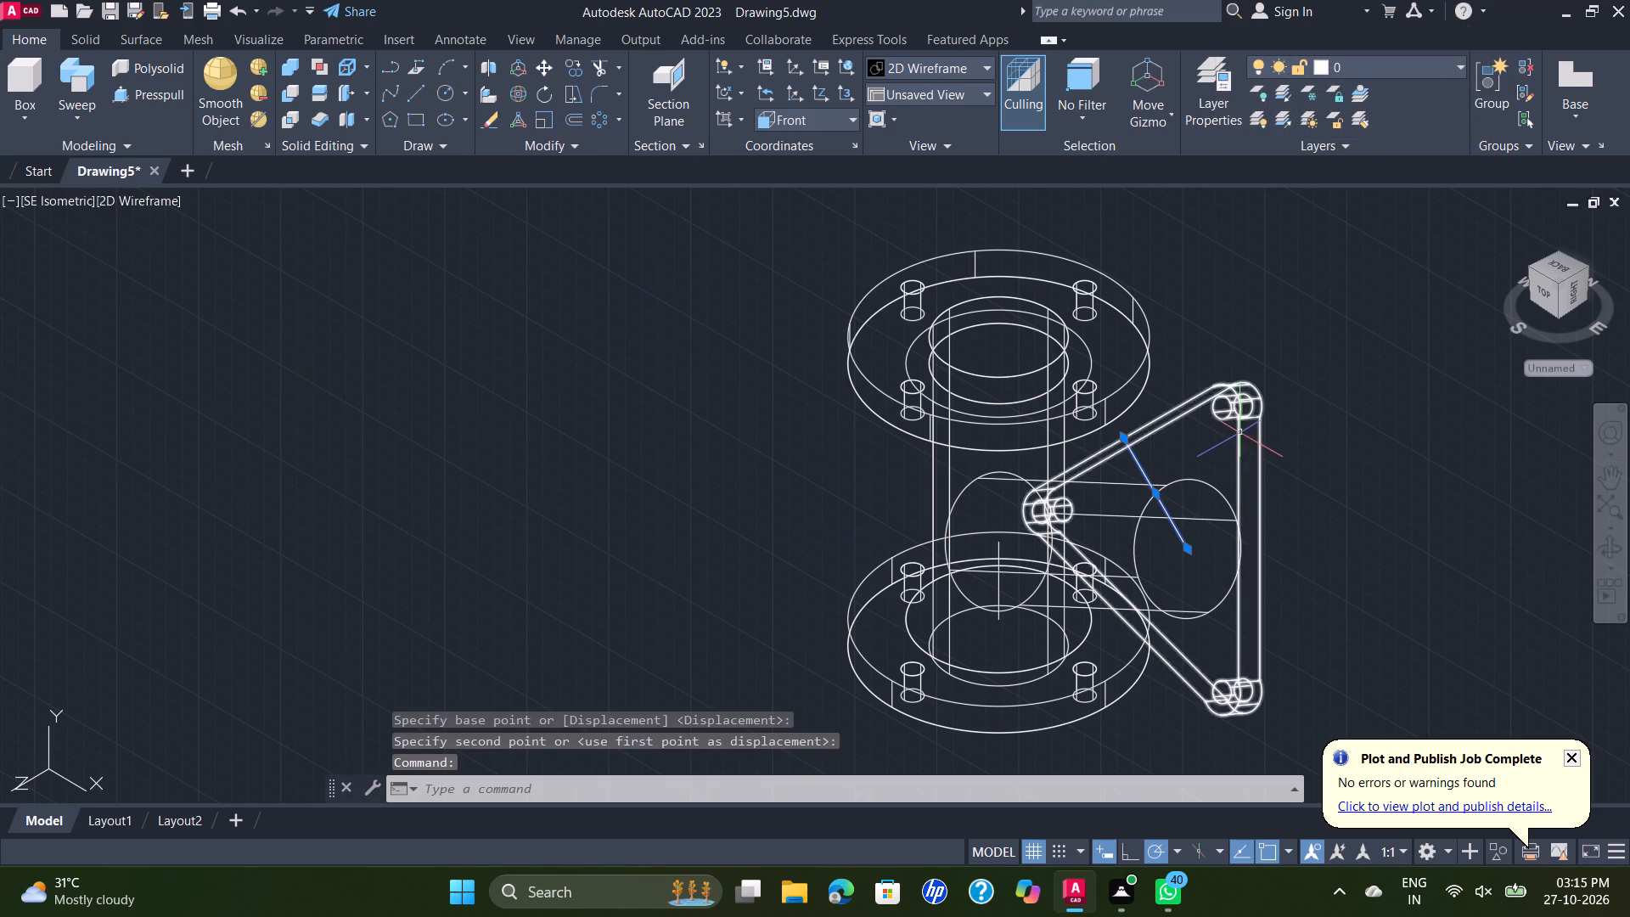
{"action": "key", "text": "Delete"}
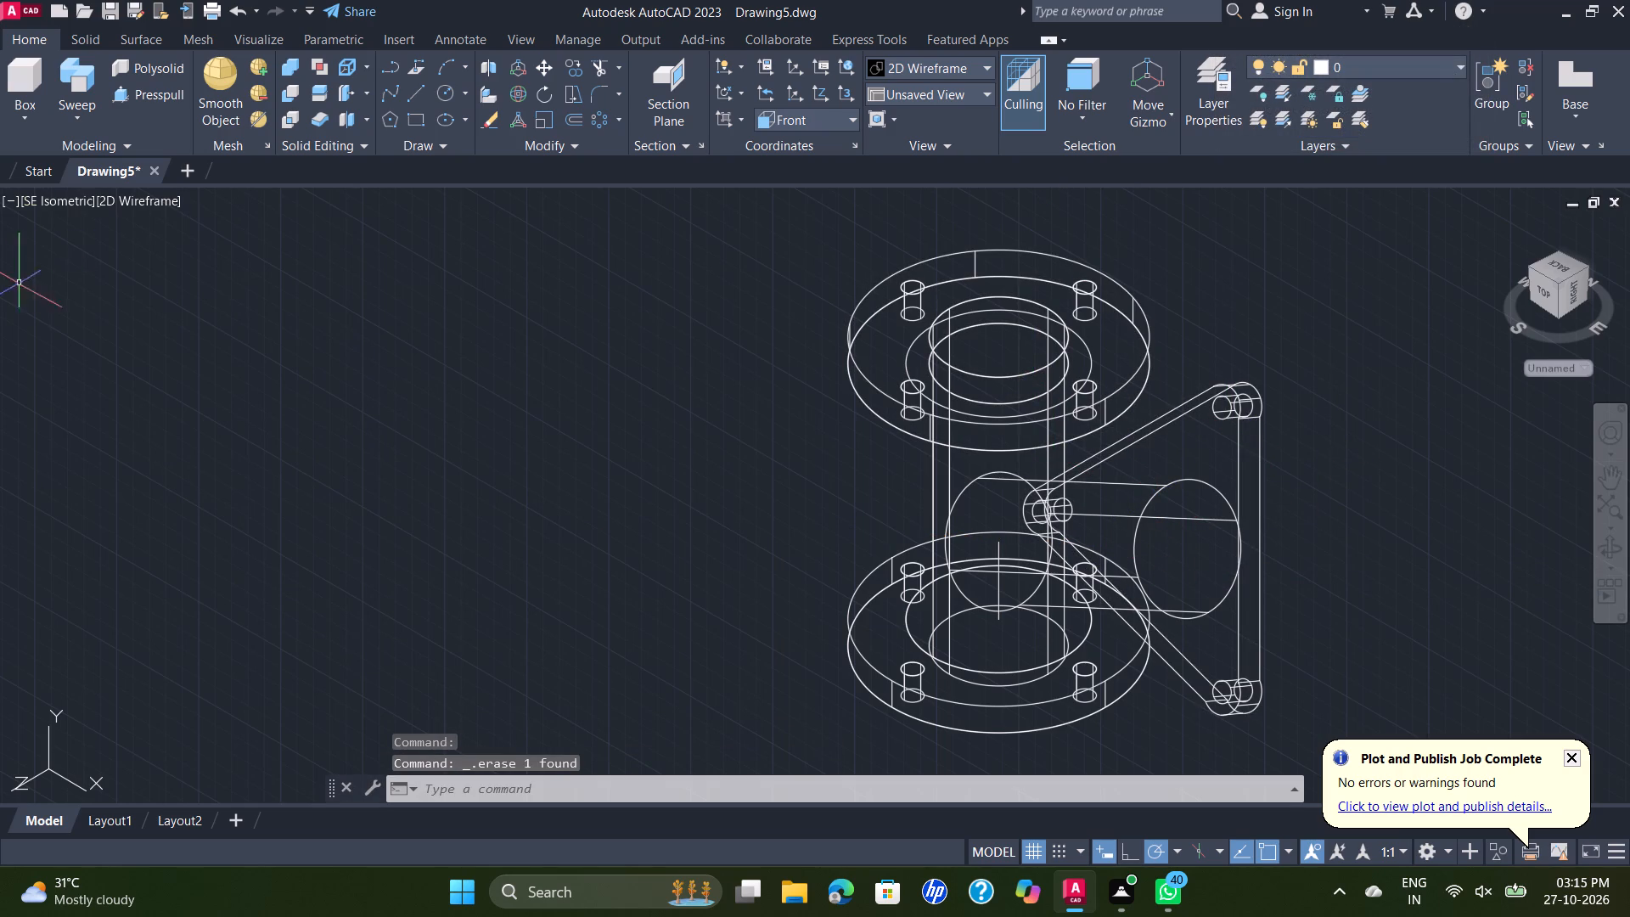
Set the visual style to Shades of Gray.
{"action": "left_click", "coordinate": [109, 197]}
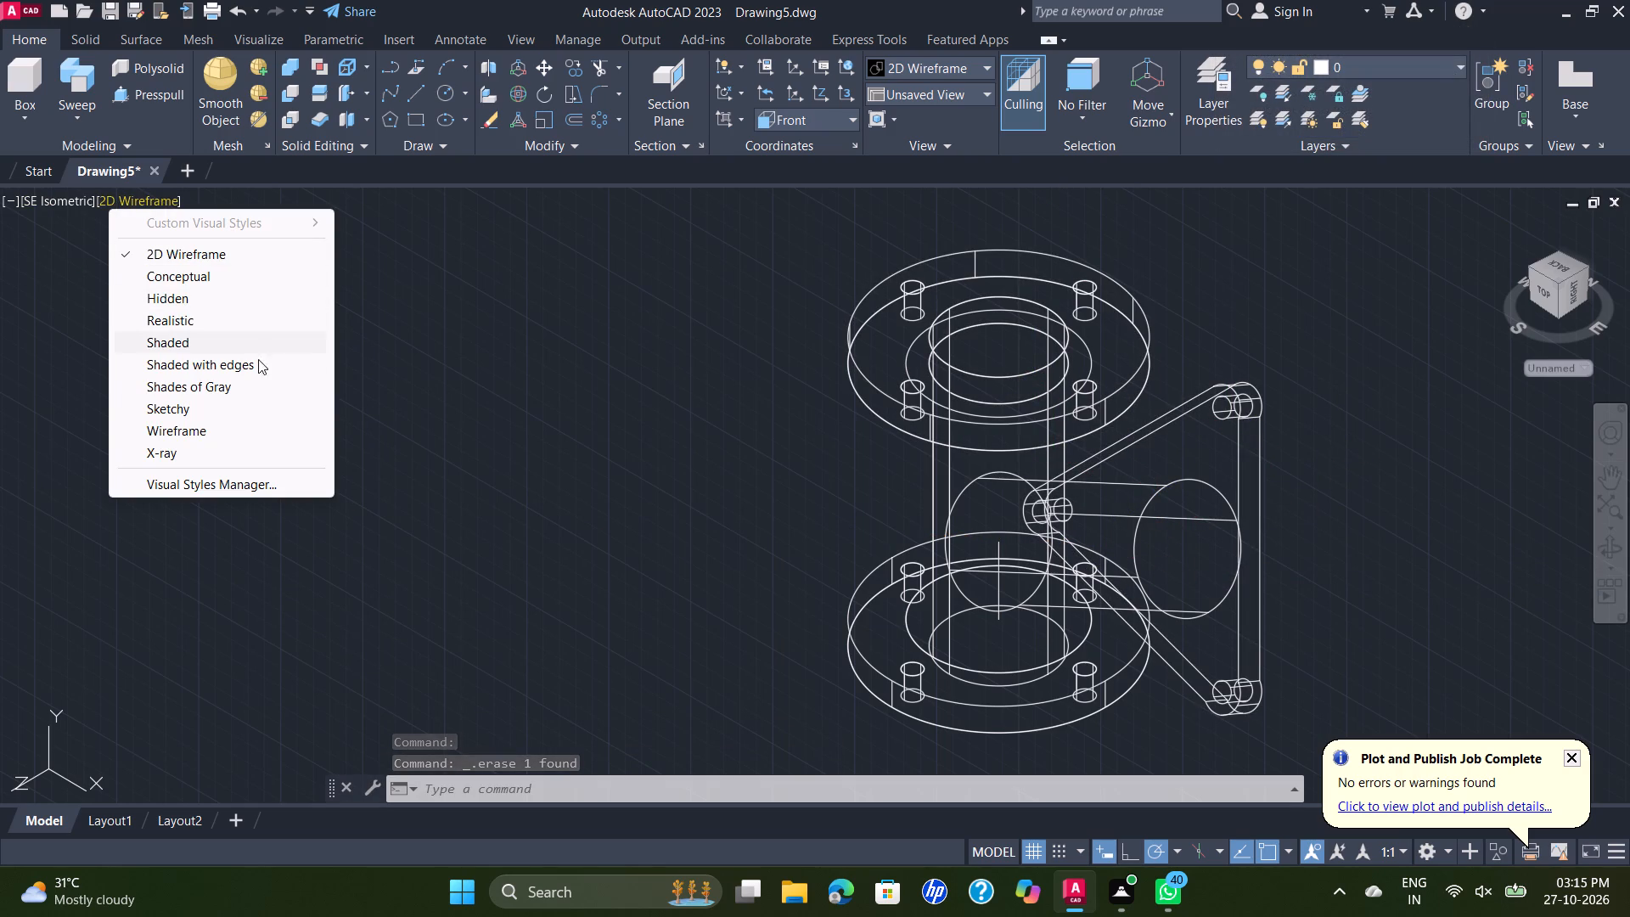
{"action": "left_click", "coordinate": [245, 385]}
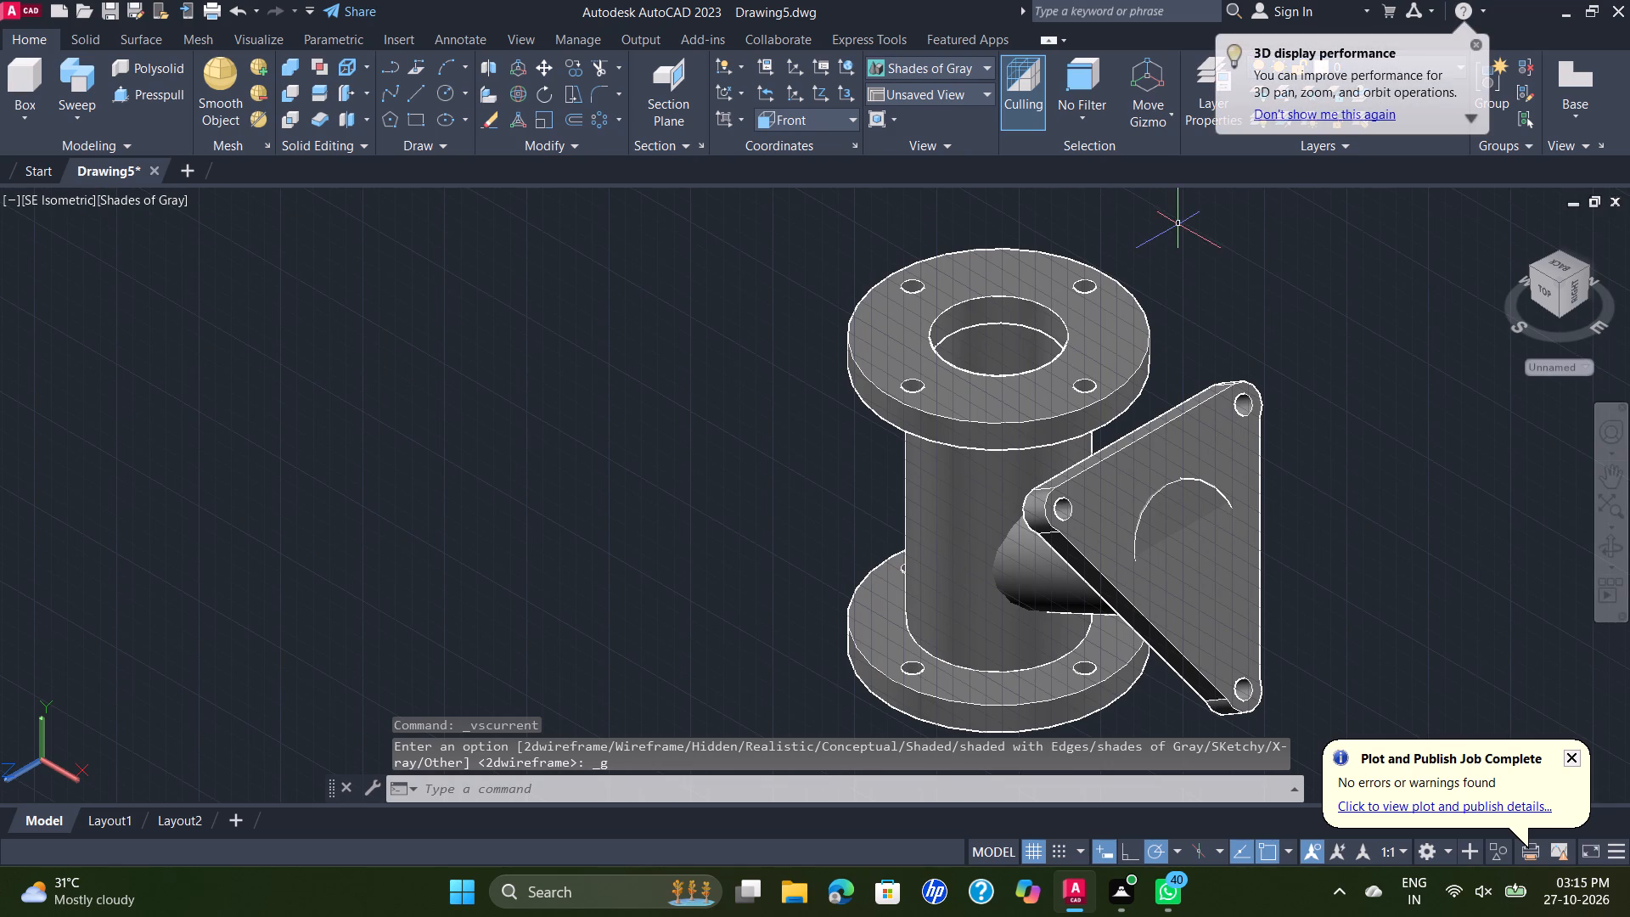
Examine how the branch's end meets the triangular flange's outer face.
{"action": "scroll", "coordinate": [1220, 638], "scroll_direction": "up", "scroll_amount": 3}
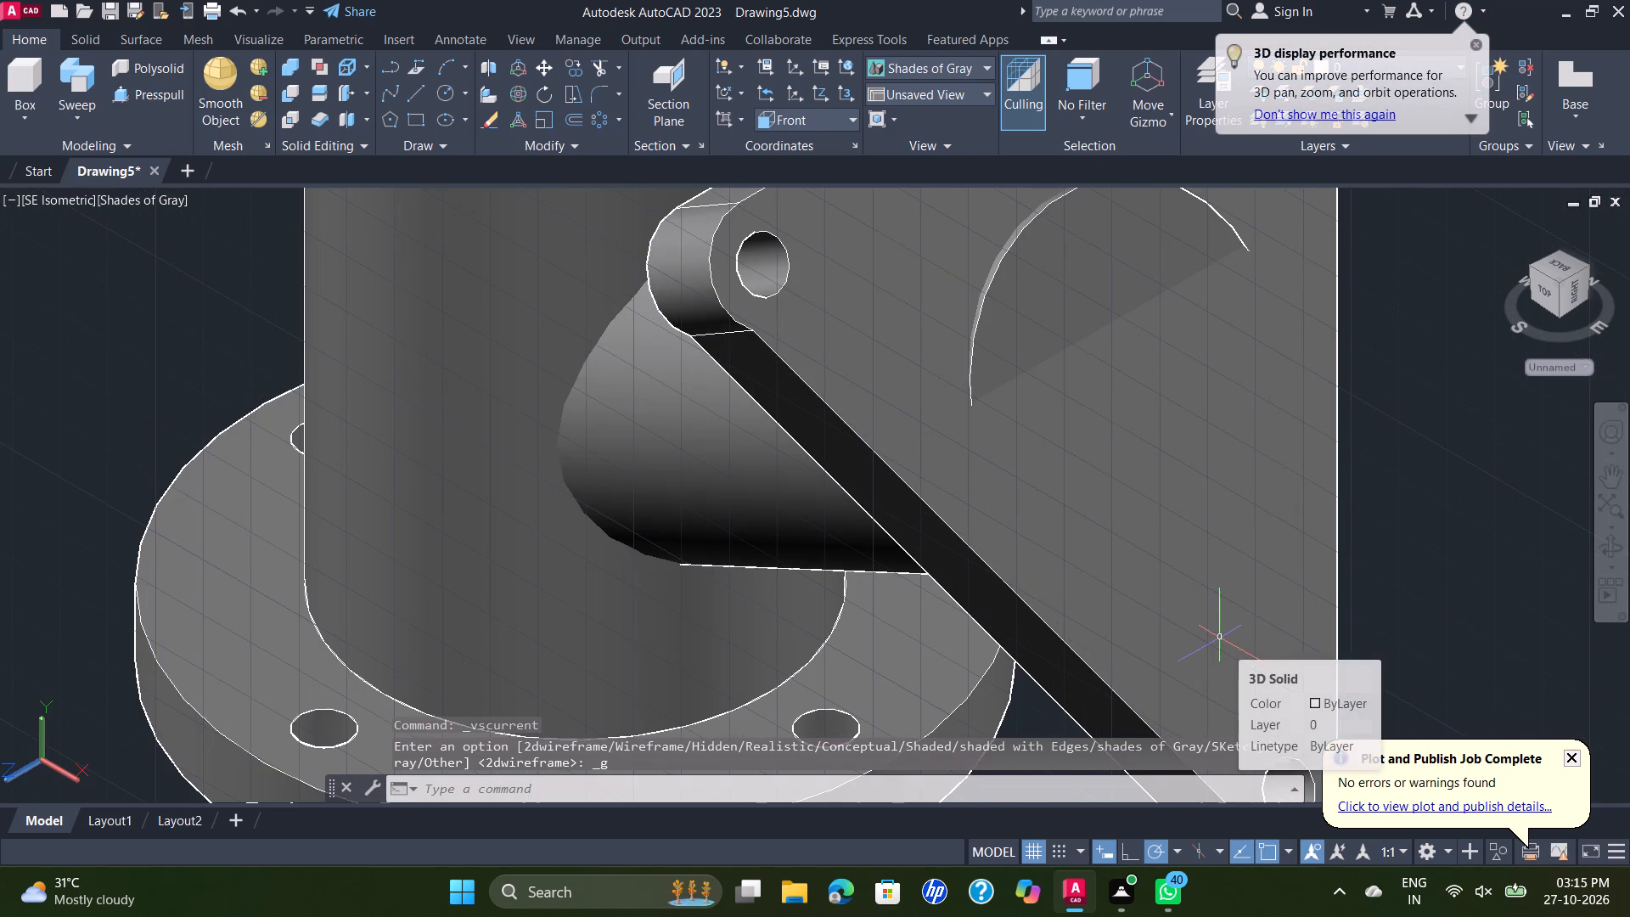
{"action": "scroll", "coordinate": [1220, 638], "scroll_direction": "down", "scroll_amount": 1}
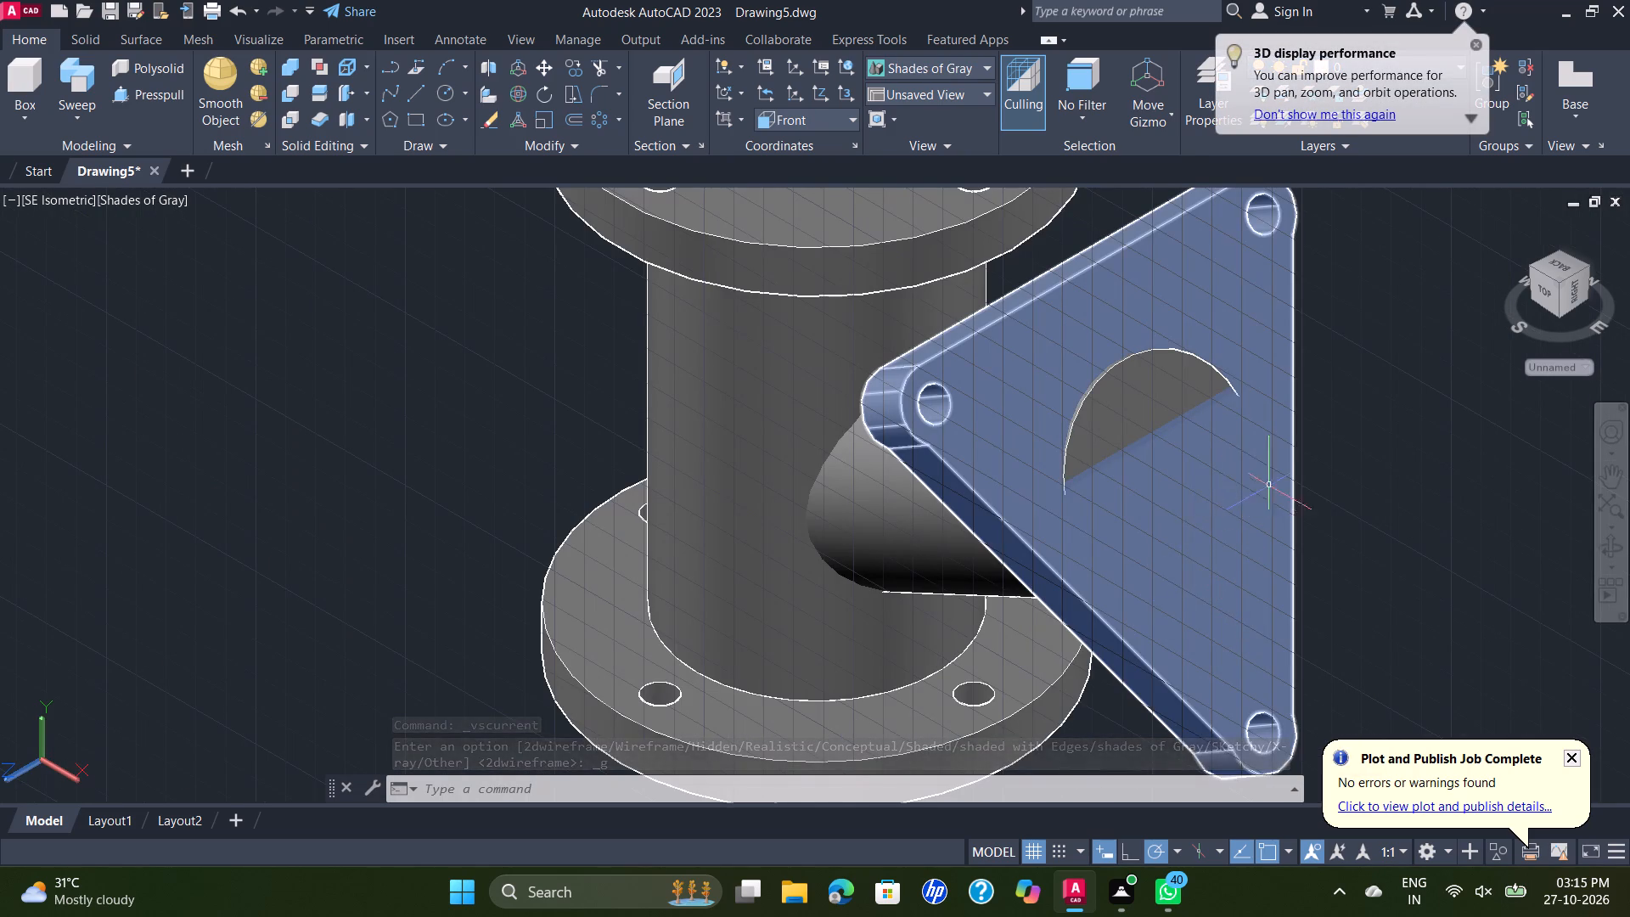
{"action": "scroll", "coordinate": [1297, 419], "scroll_direction": "up", "scroll_amount": 1}
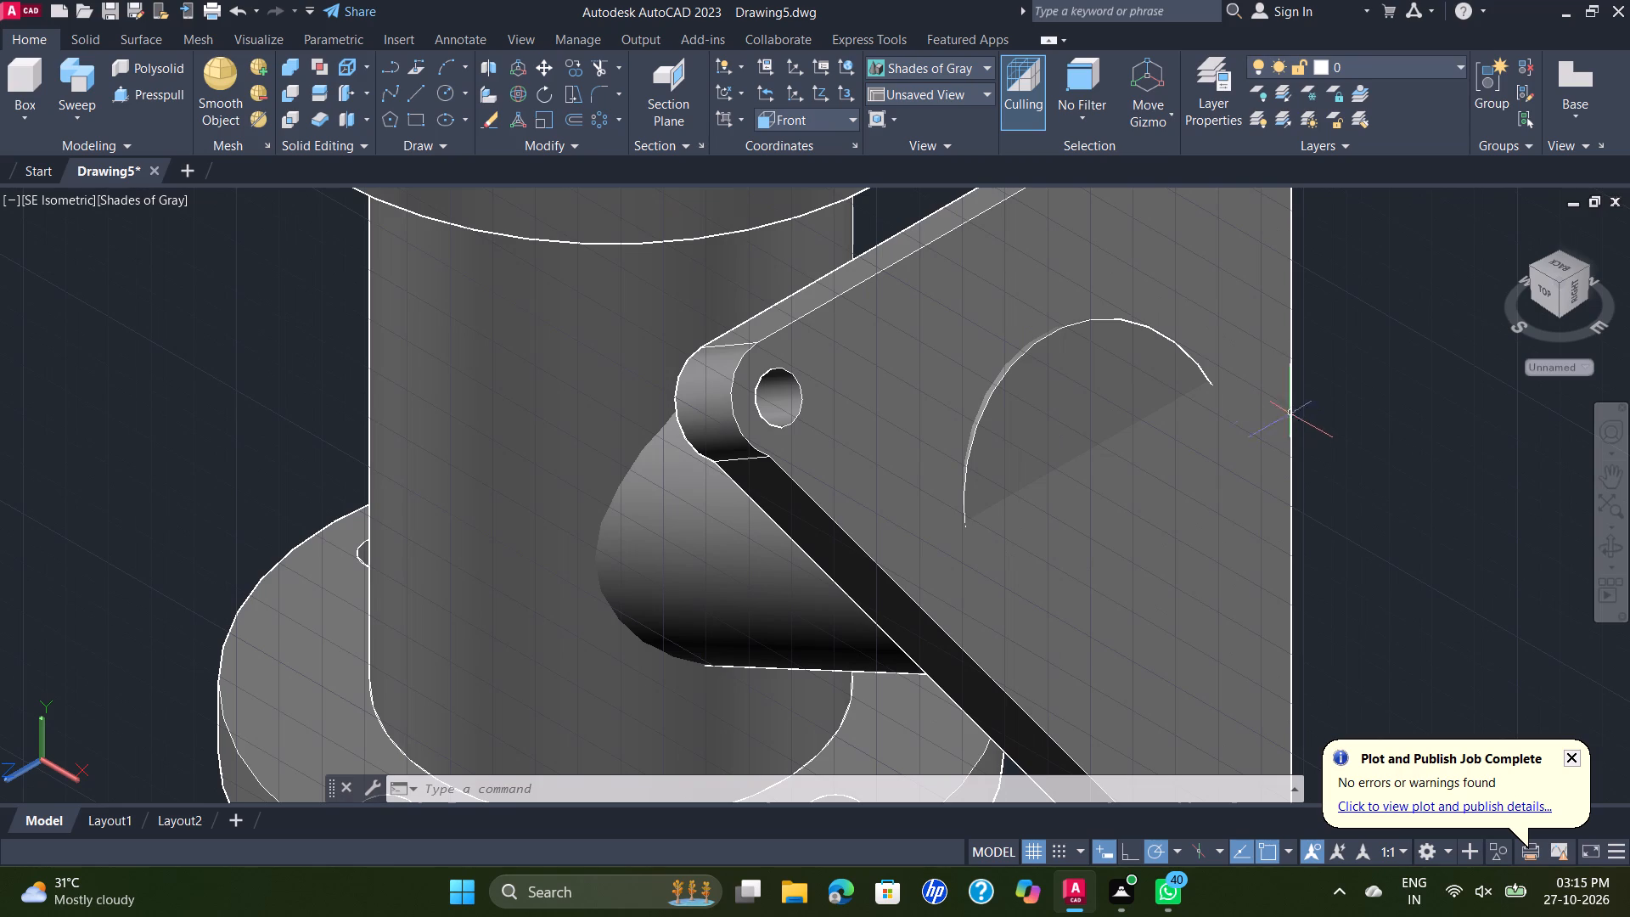
{"action": "scroll", "coordinate": [1101, 349], "scroll_direction": "up", "scroll_amount": 1}
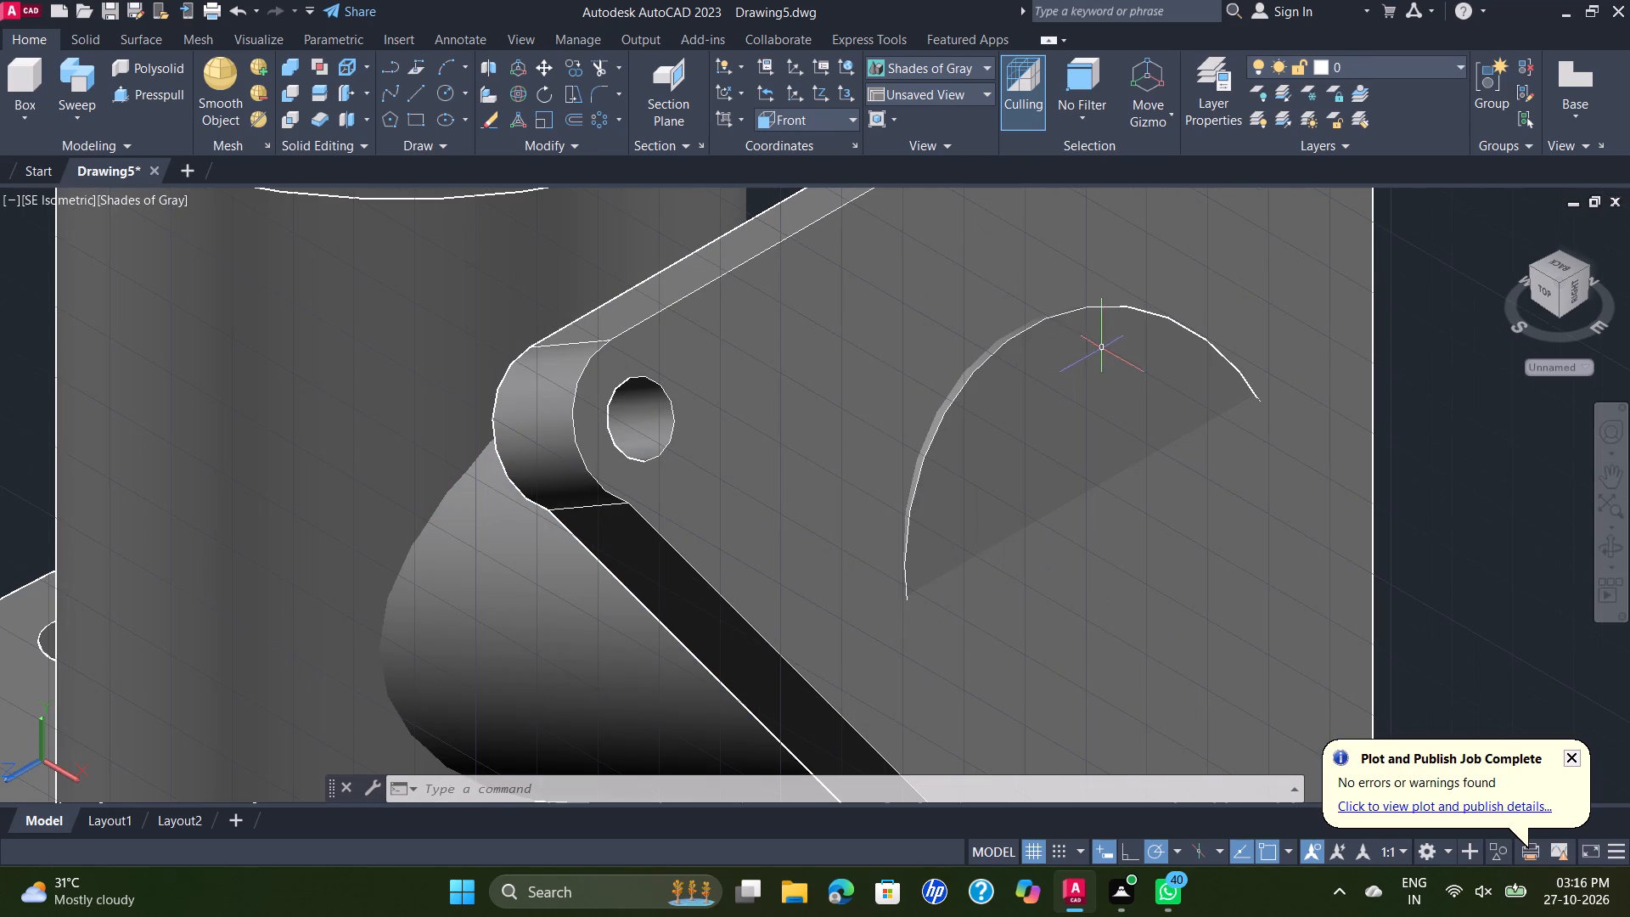
{"action": "scroll", "coordinate": [934, 336], "scroll_direction": "down", "scroll_amount": 2}
{"action": "scroll", "coordinate": [960, 336], "scroll_direction": "up", "scroll_amount": 1}
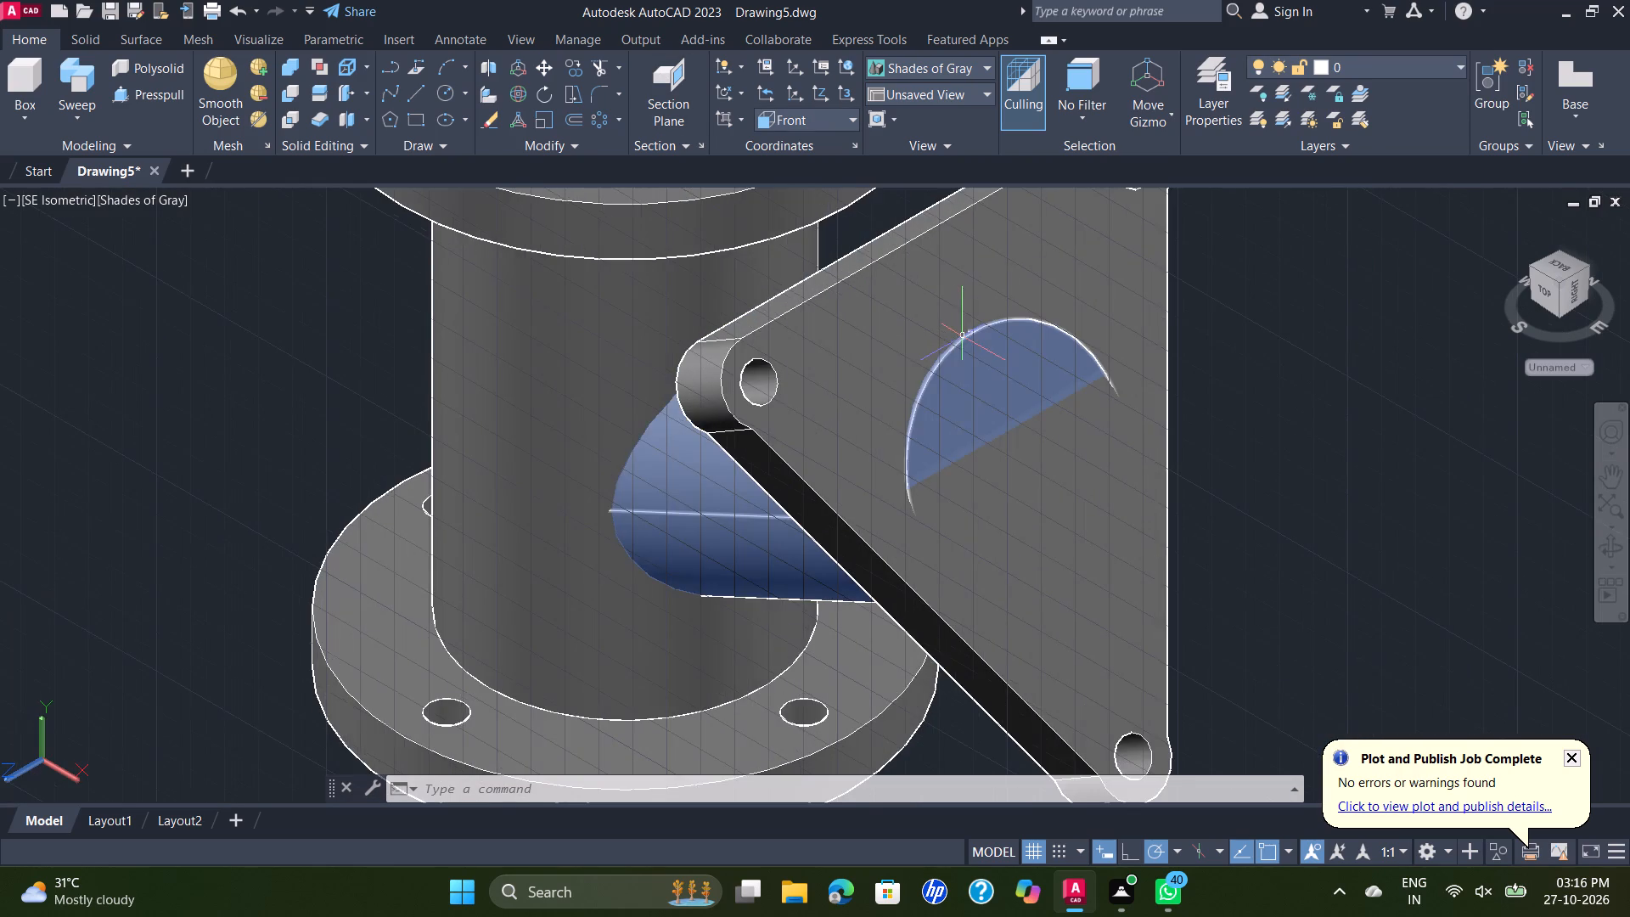
{"action": "scroll", "coordinate": [965, 335], "scroll_direction": "down", "scroll_amount": 1}
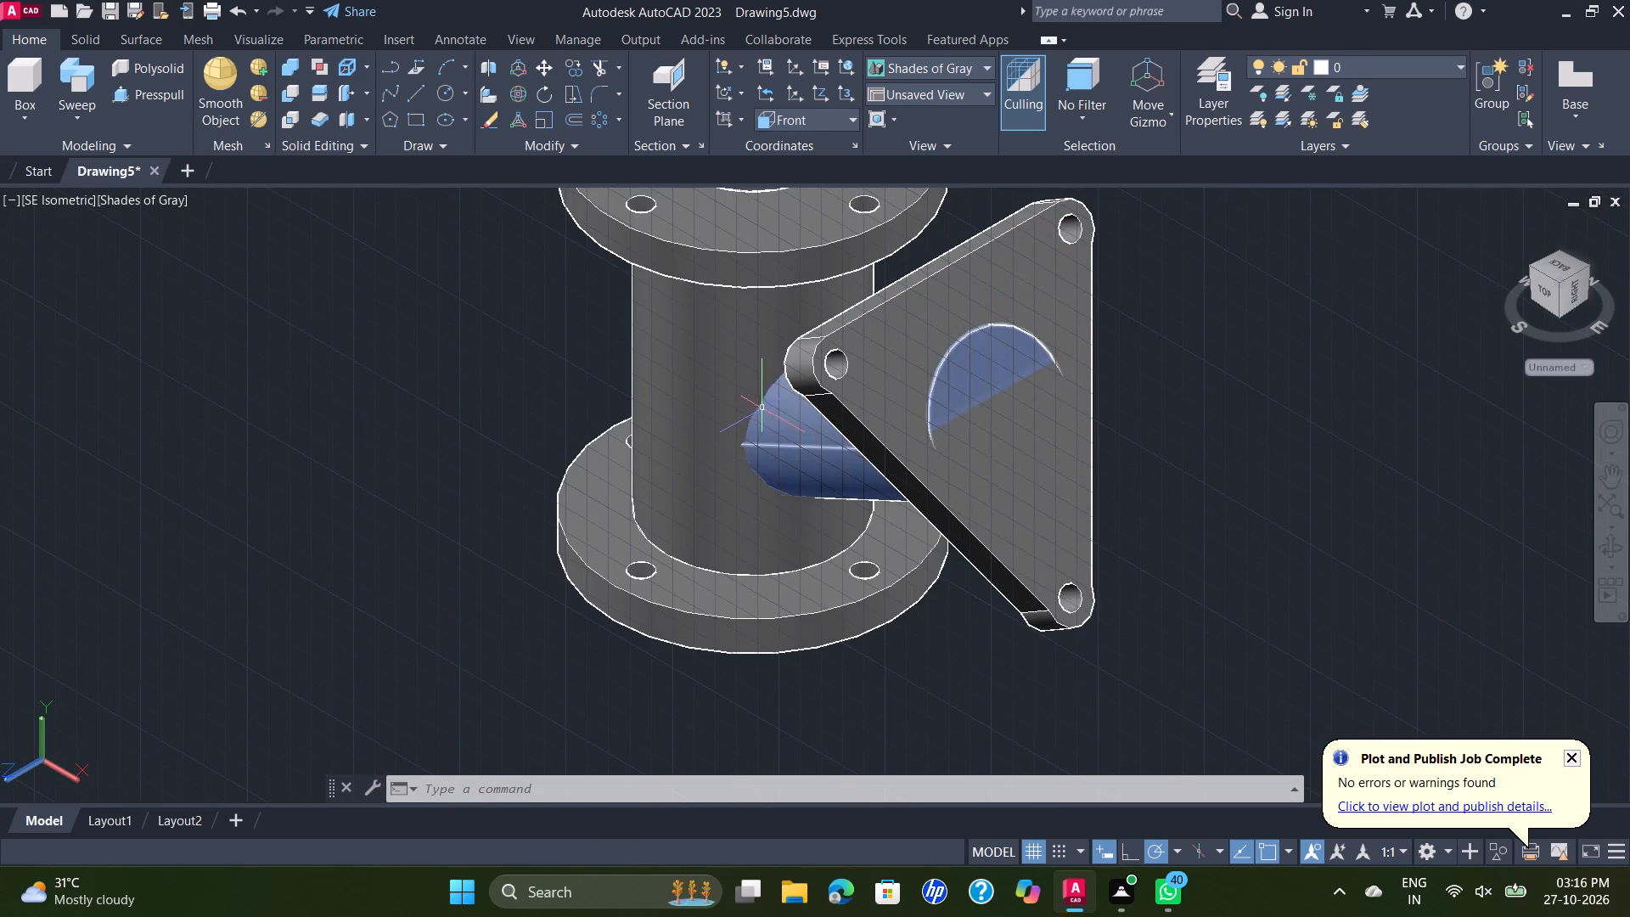
{"action": "scroll", "coordinate": [1056, 285], "scroll_direction": "down", "scroll_amount": 2}
Union the flanged cylinder, the branch and the triangular flange into one solid.
{"action": "middle_click_drag", "start_coordinate": [1053, 289], "coordinate": [1063, 335]}
{"action": "left_click", "coordinate": [1099, 269]}
{"action": "left_click", "coordinate": [838, 441]}
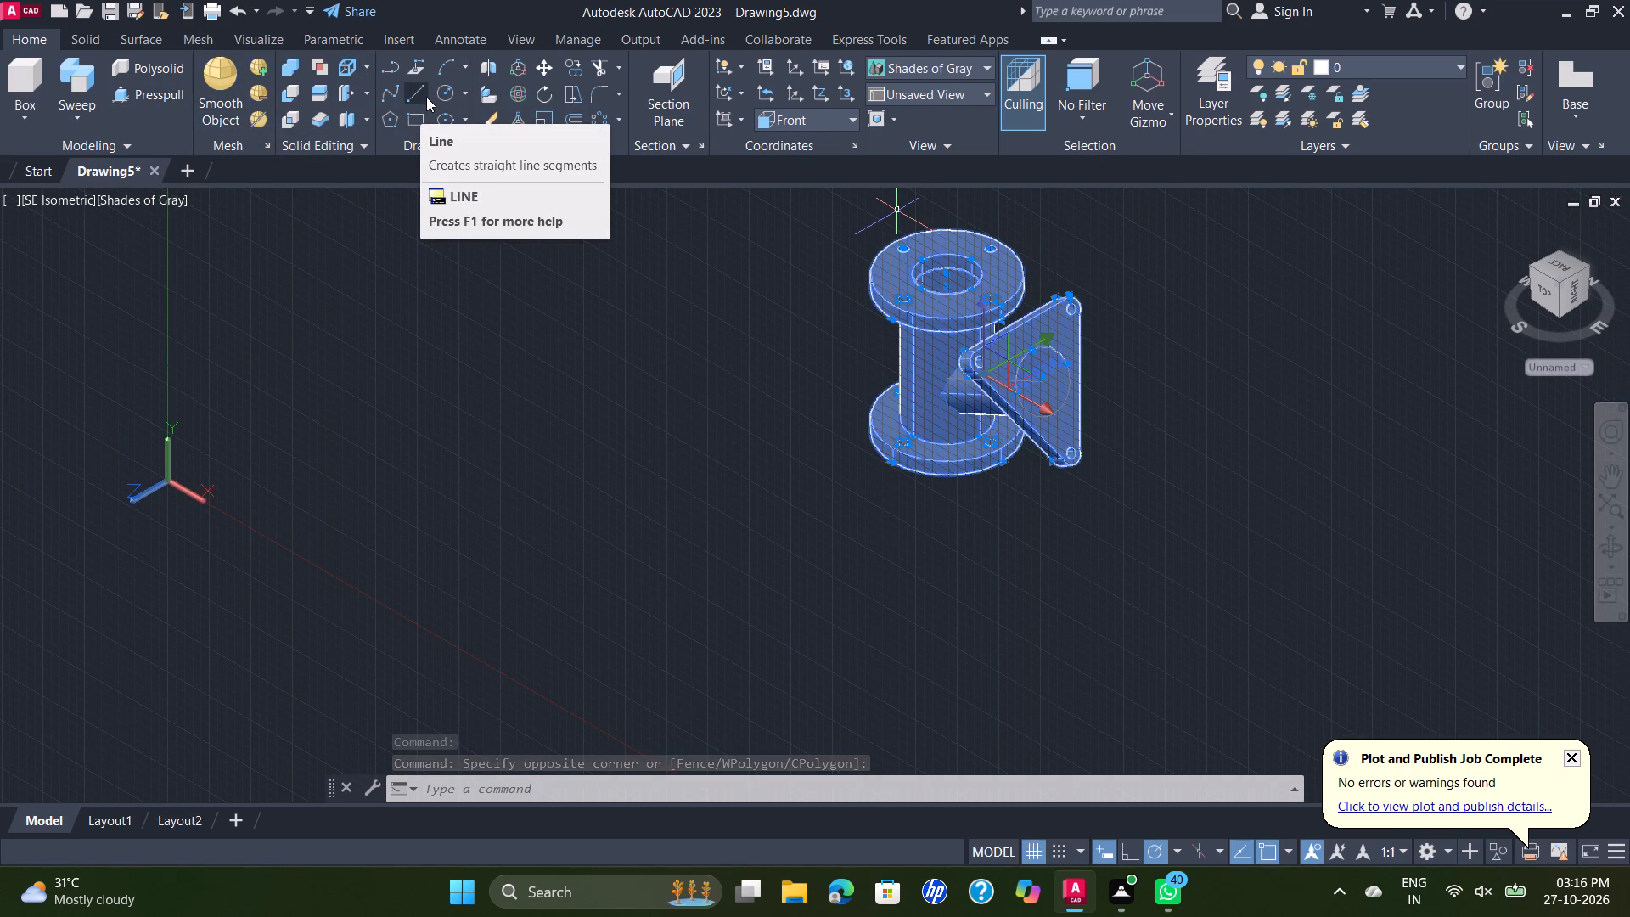
{"action": "left_click", "coordinate": [294, 70]}
{"action": "left_click", "coordinate": [1127, 250]}
{"action": "left_click", "coordinate": [897, 384]}
{"action": "right_click", "coordinate": [1206, 247]}
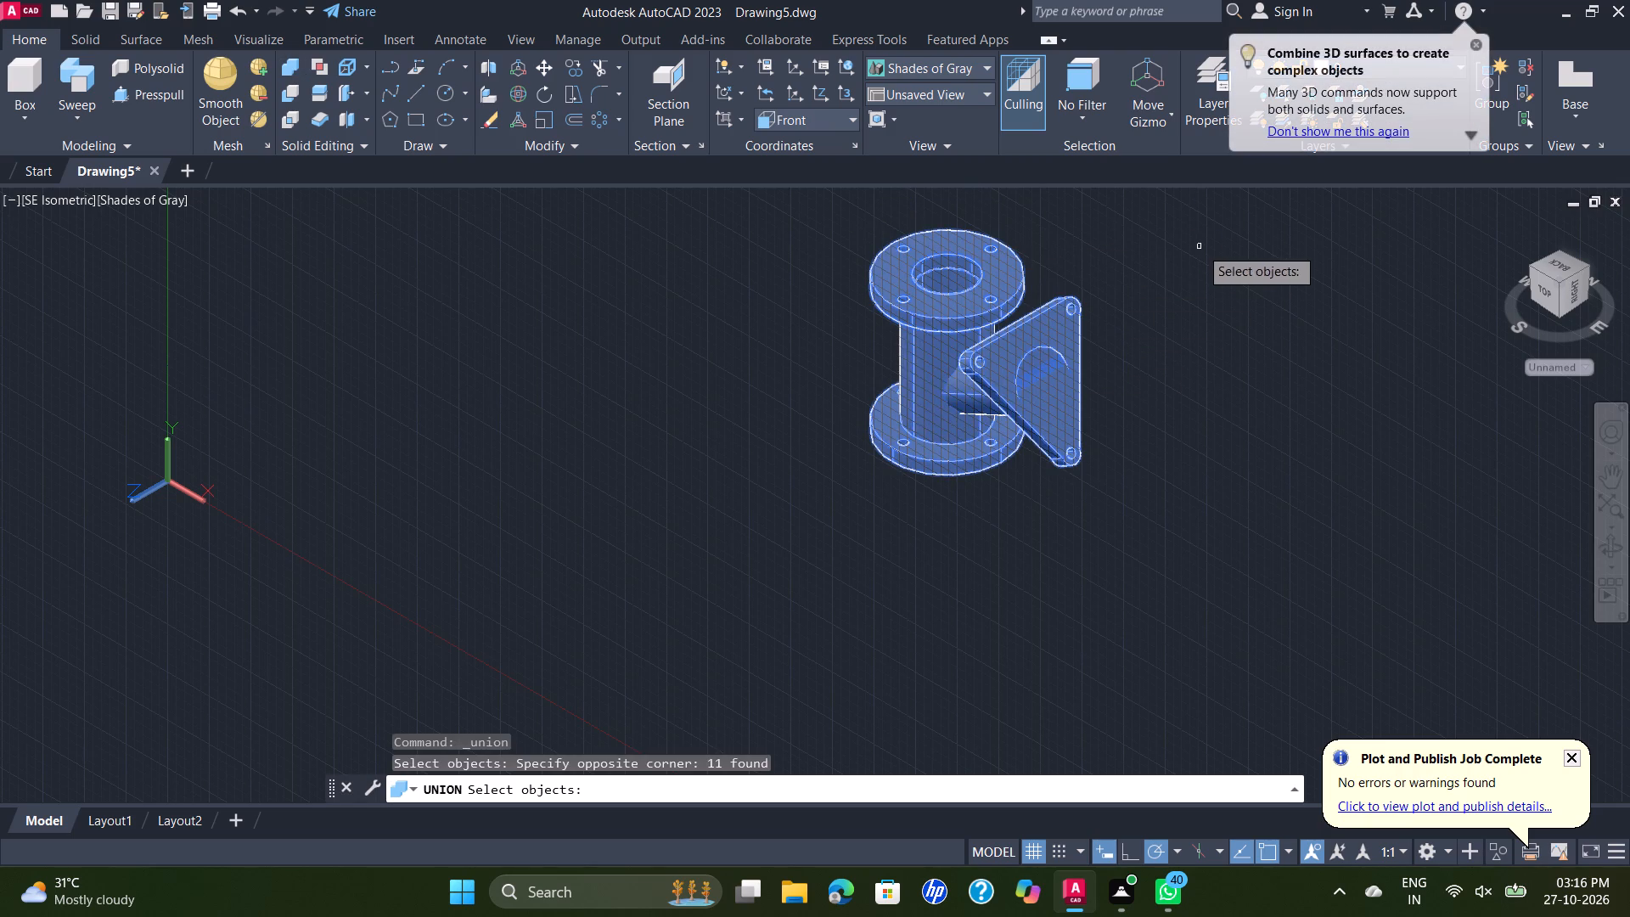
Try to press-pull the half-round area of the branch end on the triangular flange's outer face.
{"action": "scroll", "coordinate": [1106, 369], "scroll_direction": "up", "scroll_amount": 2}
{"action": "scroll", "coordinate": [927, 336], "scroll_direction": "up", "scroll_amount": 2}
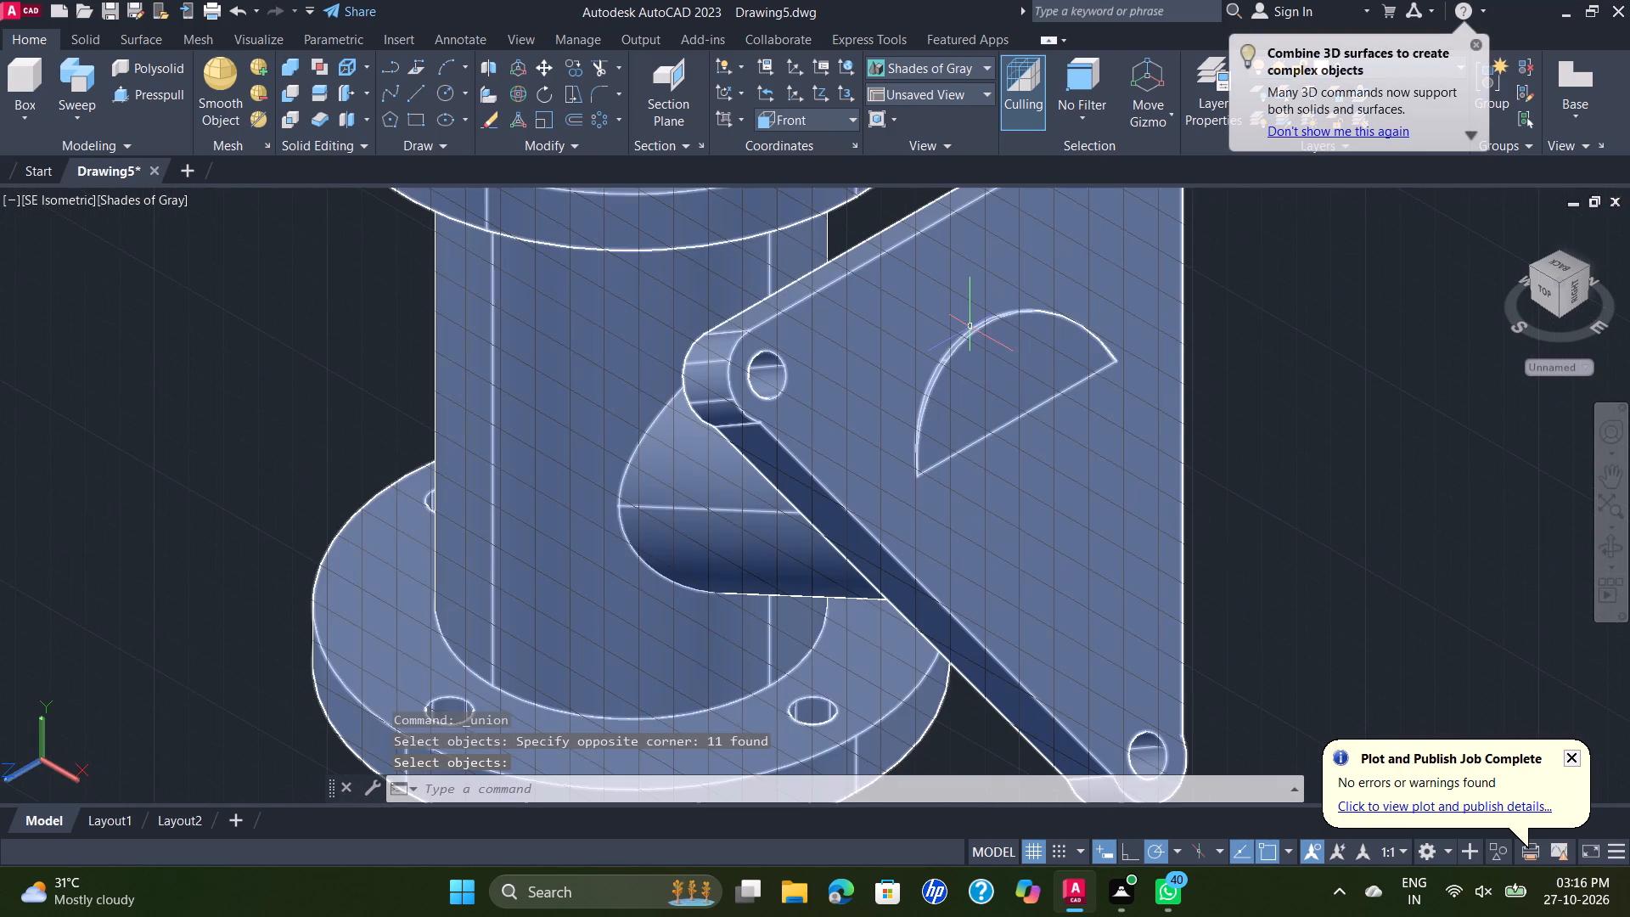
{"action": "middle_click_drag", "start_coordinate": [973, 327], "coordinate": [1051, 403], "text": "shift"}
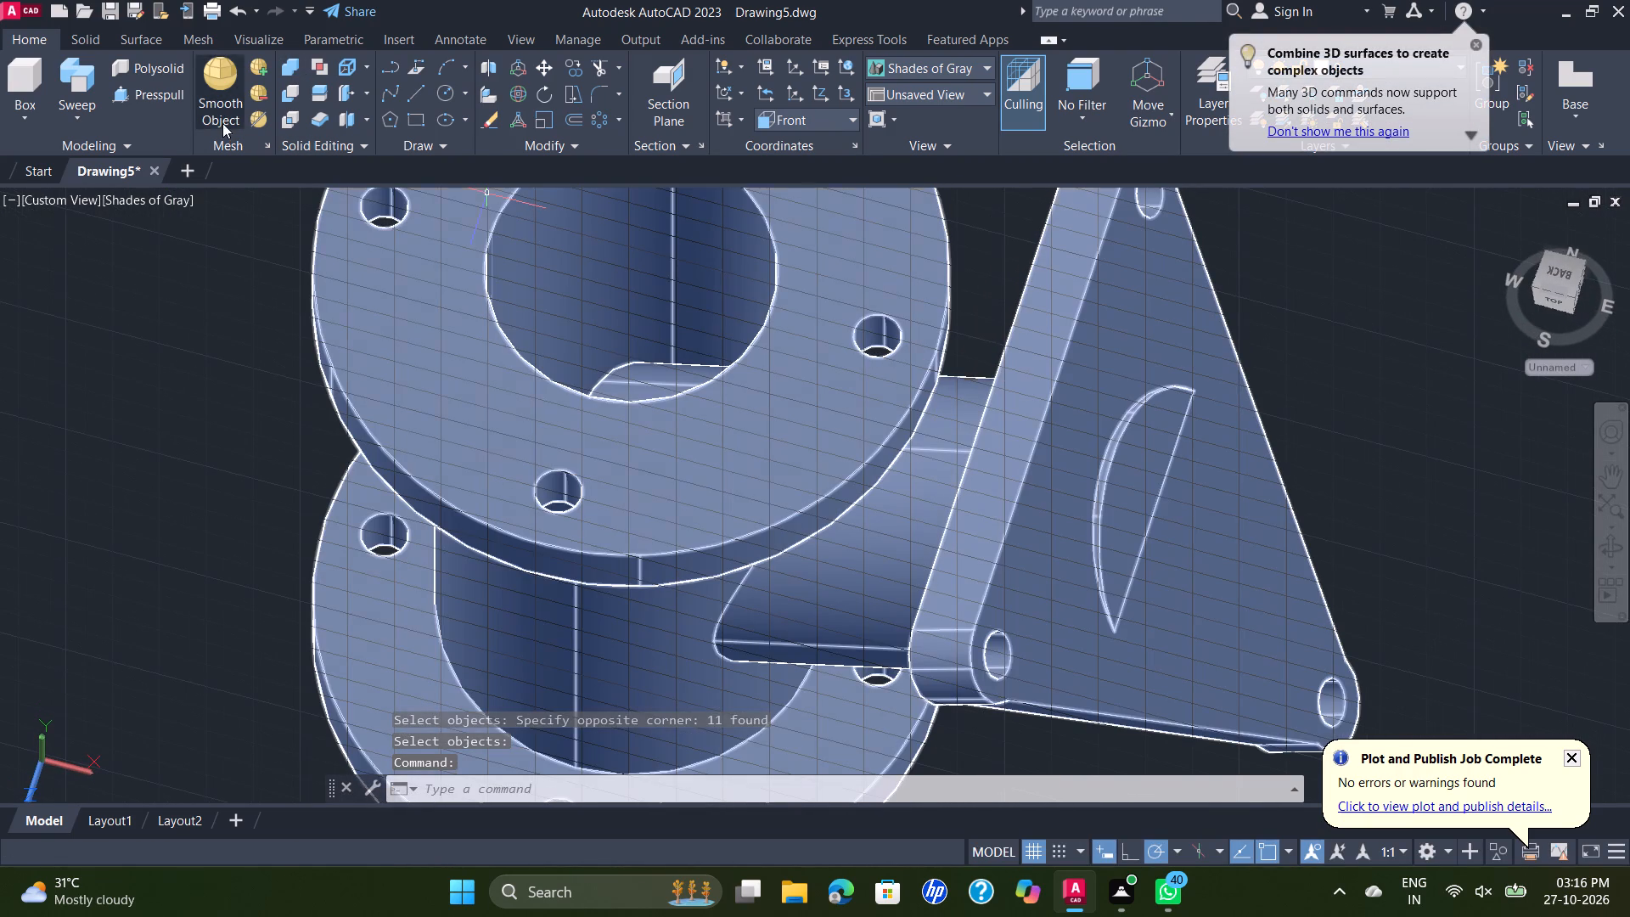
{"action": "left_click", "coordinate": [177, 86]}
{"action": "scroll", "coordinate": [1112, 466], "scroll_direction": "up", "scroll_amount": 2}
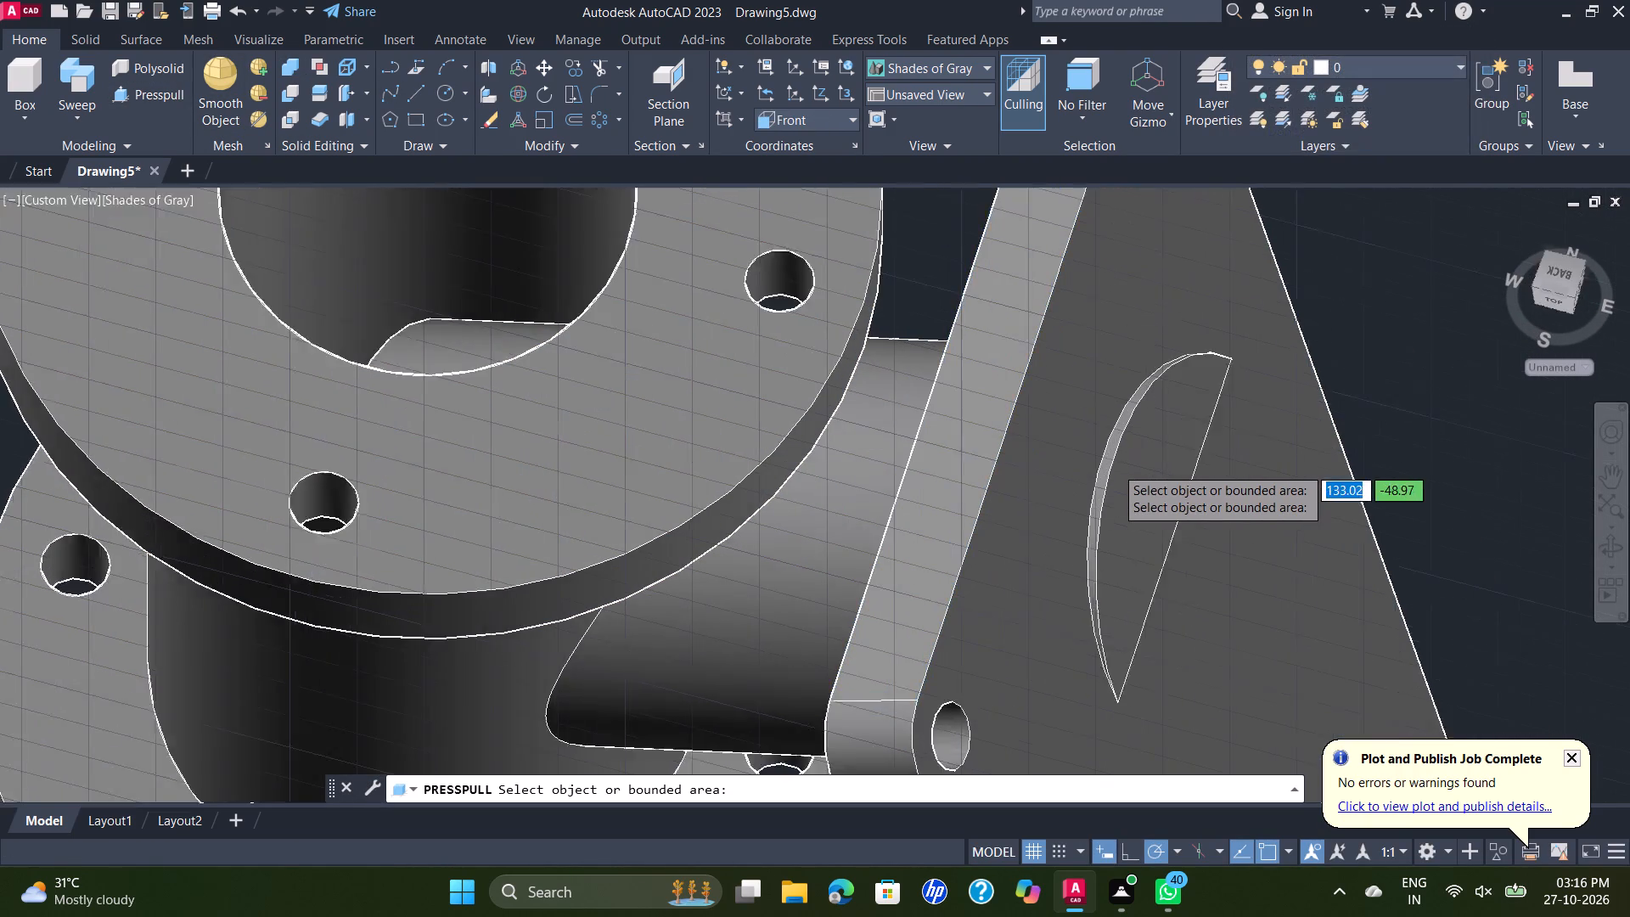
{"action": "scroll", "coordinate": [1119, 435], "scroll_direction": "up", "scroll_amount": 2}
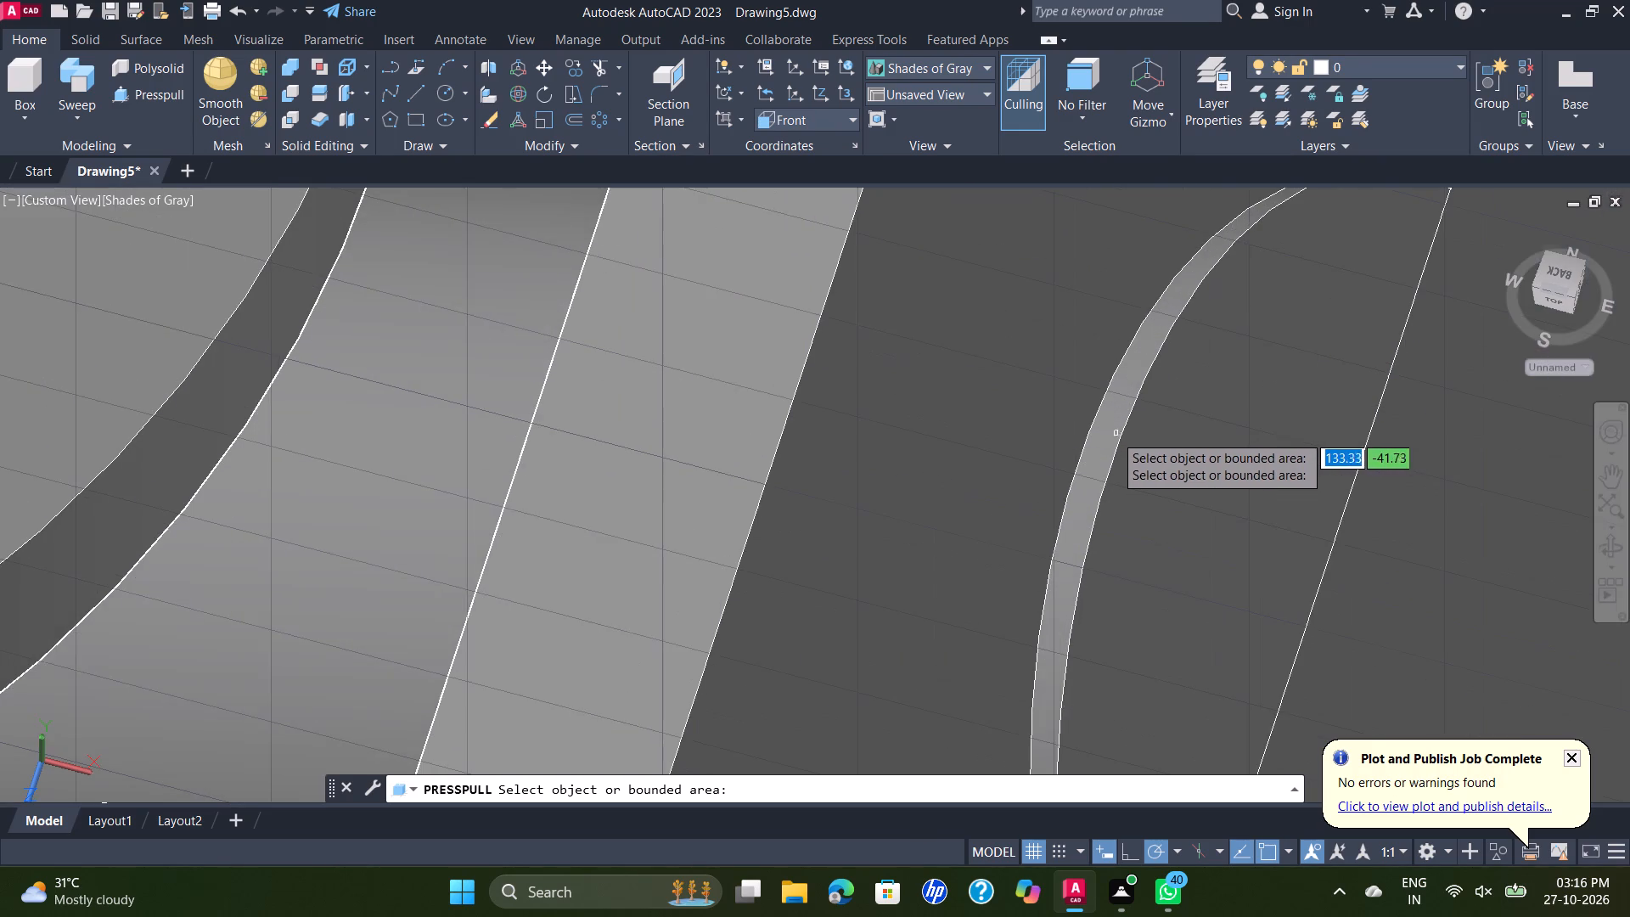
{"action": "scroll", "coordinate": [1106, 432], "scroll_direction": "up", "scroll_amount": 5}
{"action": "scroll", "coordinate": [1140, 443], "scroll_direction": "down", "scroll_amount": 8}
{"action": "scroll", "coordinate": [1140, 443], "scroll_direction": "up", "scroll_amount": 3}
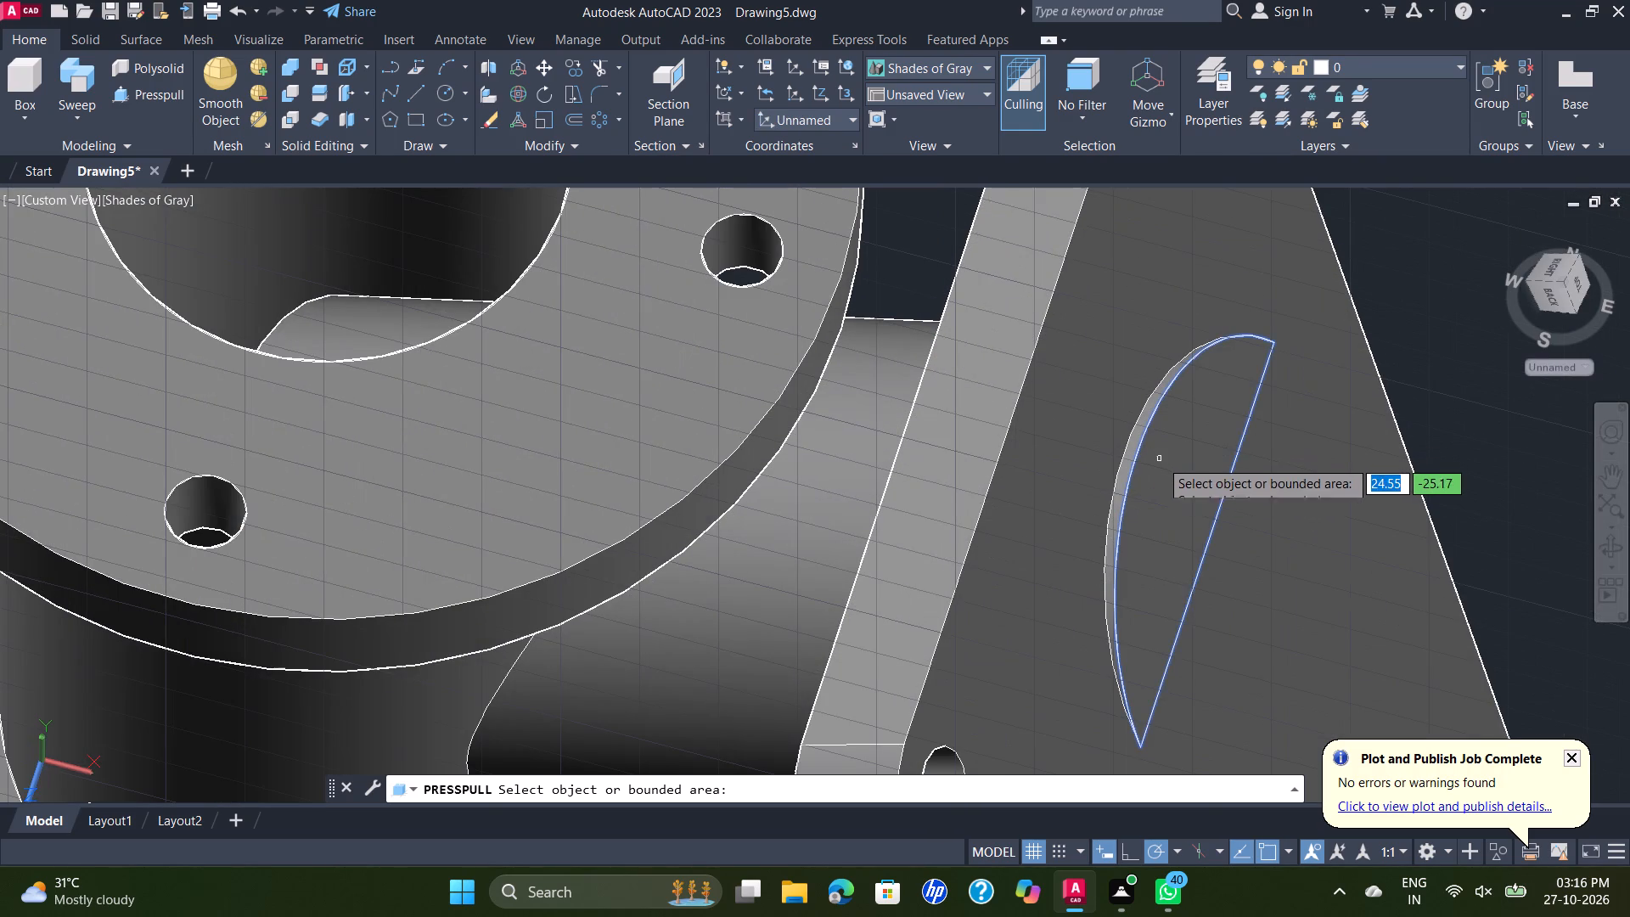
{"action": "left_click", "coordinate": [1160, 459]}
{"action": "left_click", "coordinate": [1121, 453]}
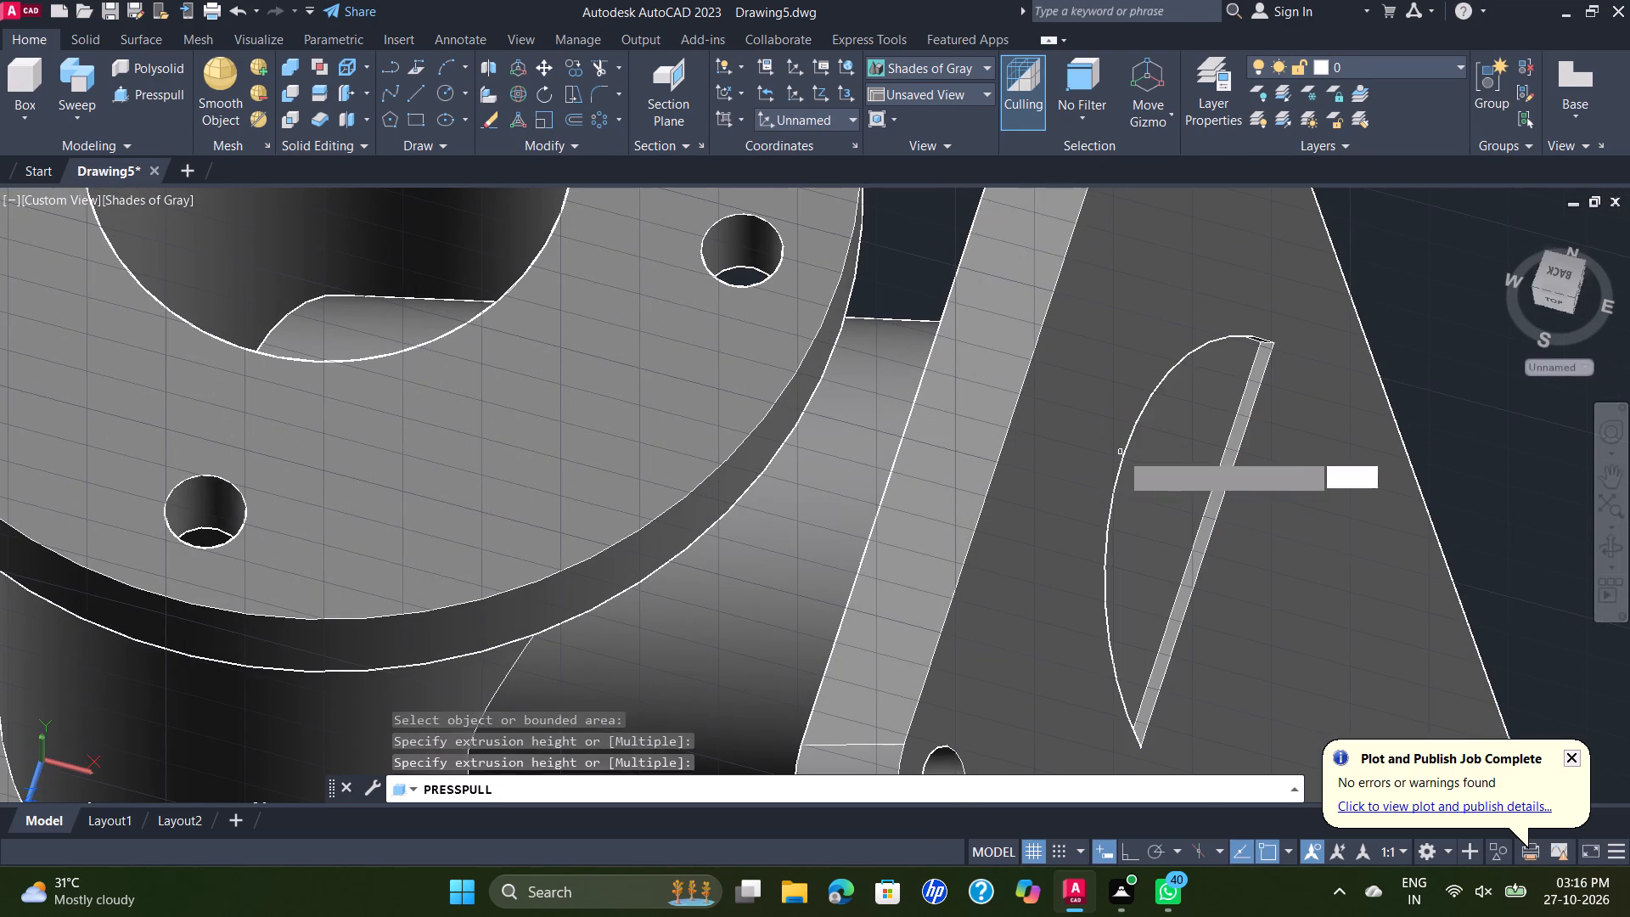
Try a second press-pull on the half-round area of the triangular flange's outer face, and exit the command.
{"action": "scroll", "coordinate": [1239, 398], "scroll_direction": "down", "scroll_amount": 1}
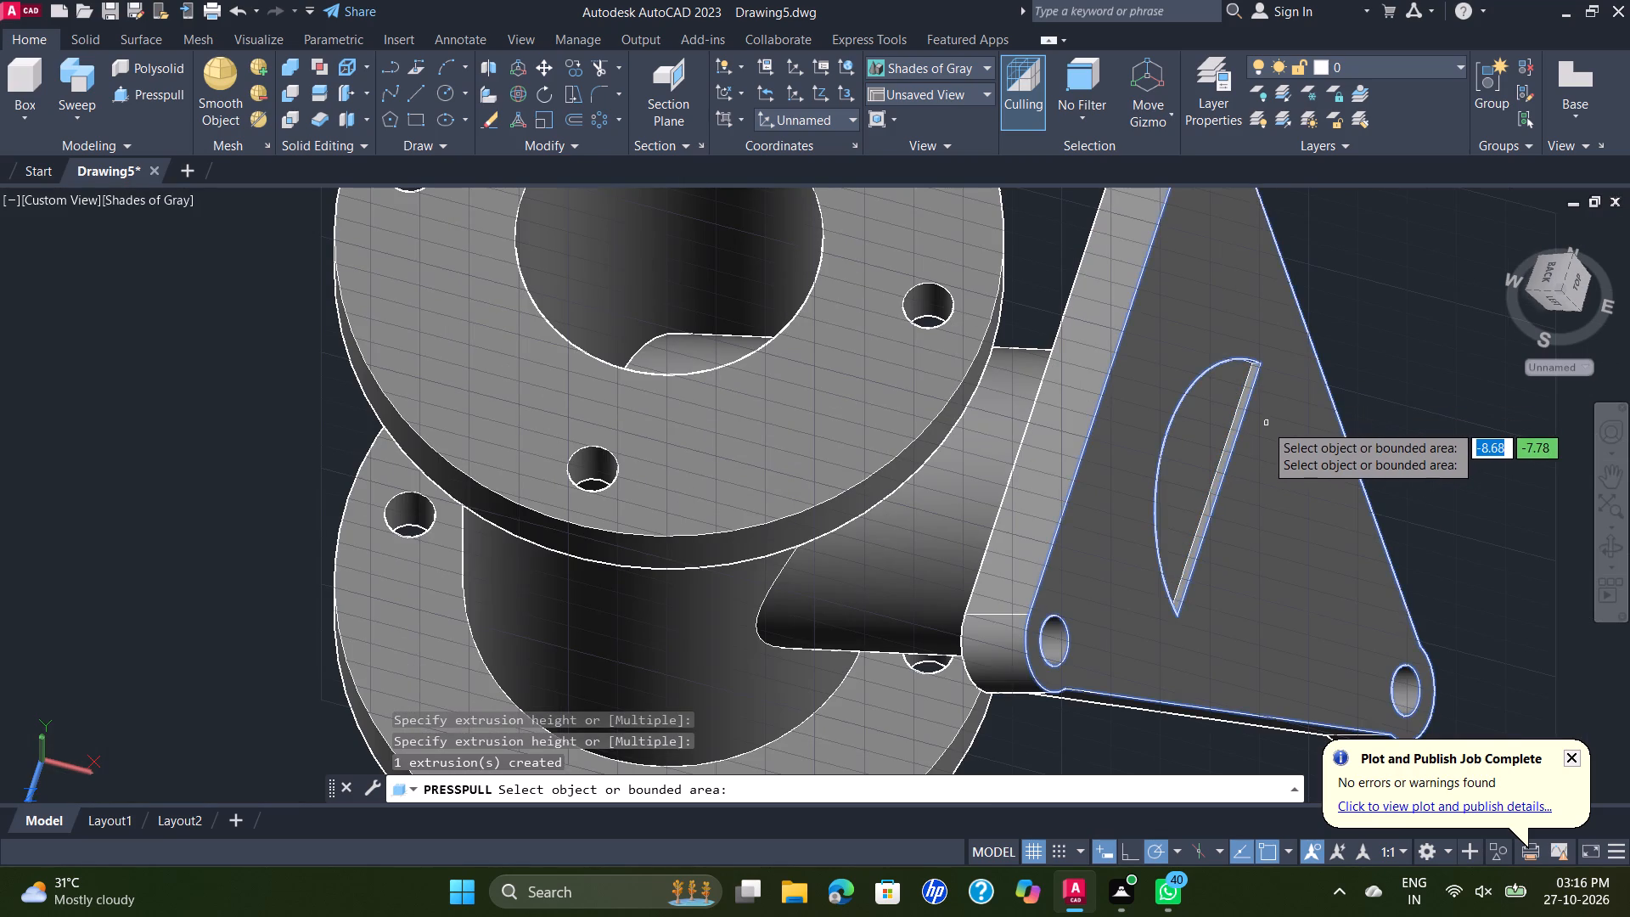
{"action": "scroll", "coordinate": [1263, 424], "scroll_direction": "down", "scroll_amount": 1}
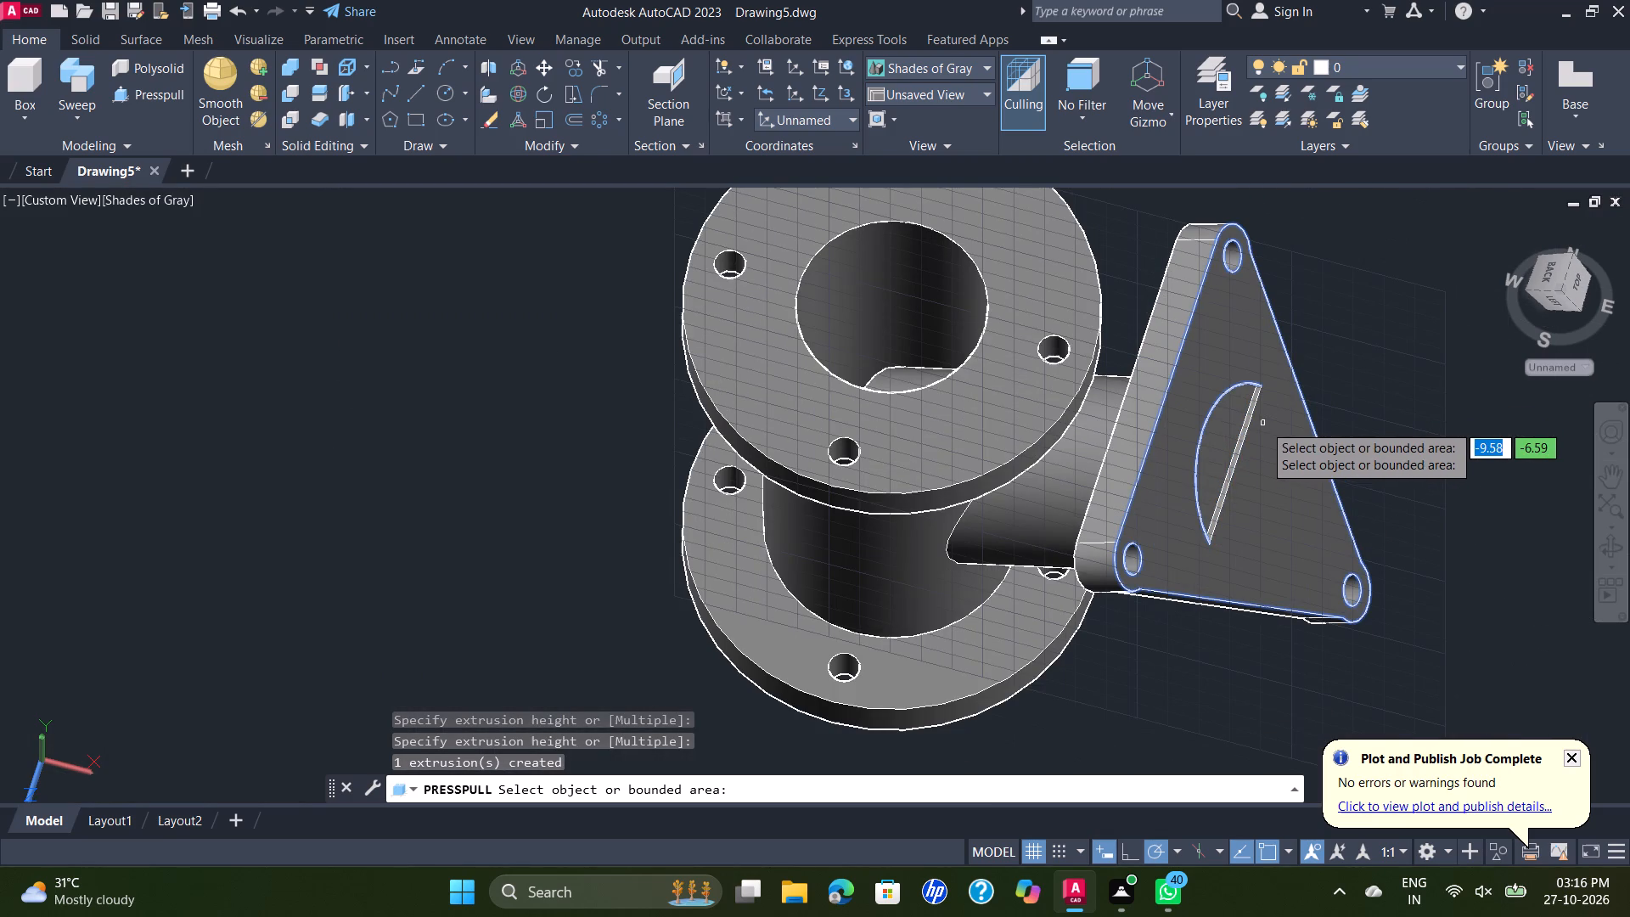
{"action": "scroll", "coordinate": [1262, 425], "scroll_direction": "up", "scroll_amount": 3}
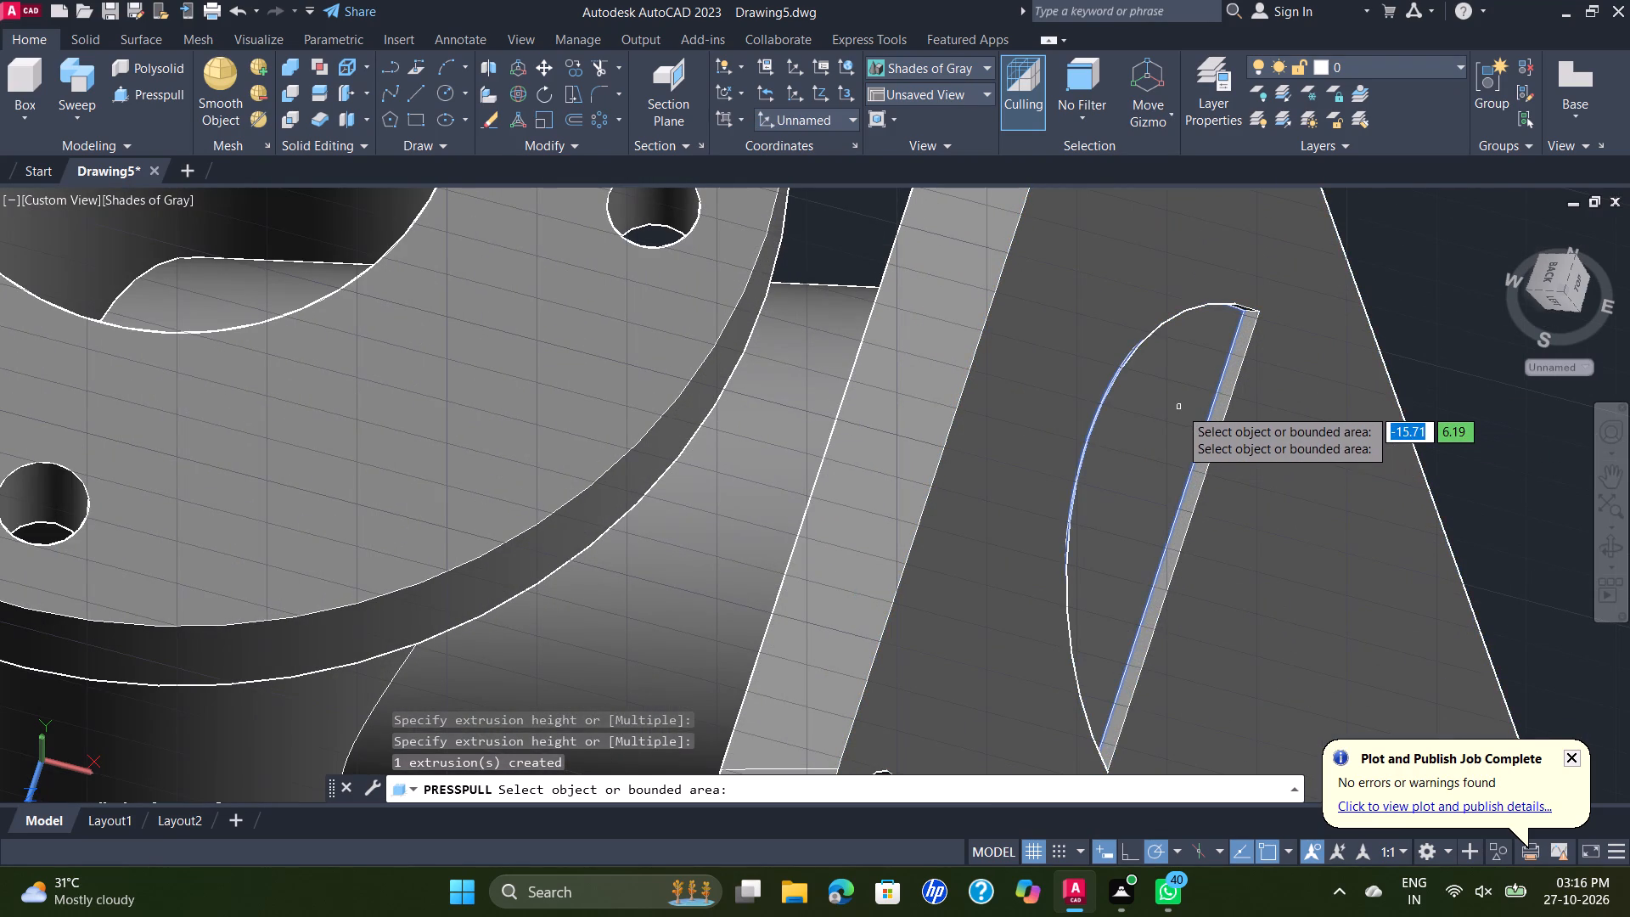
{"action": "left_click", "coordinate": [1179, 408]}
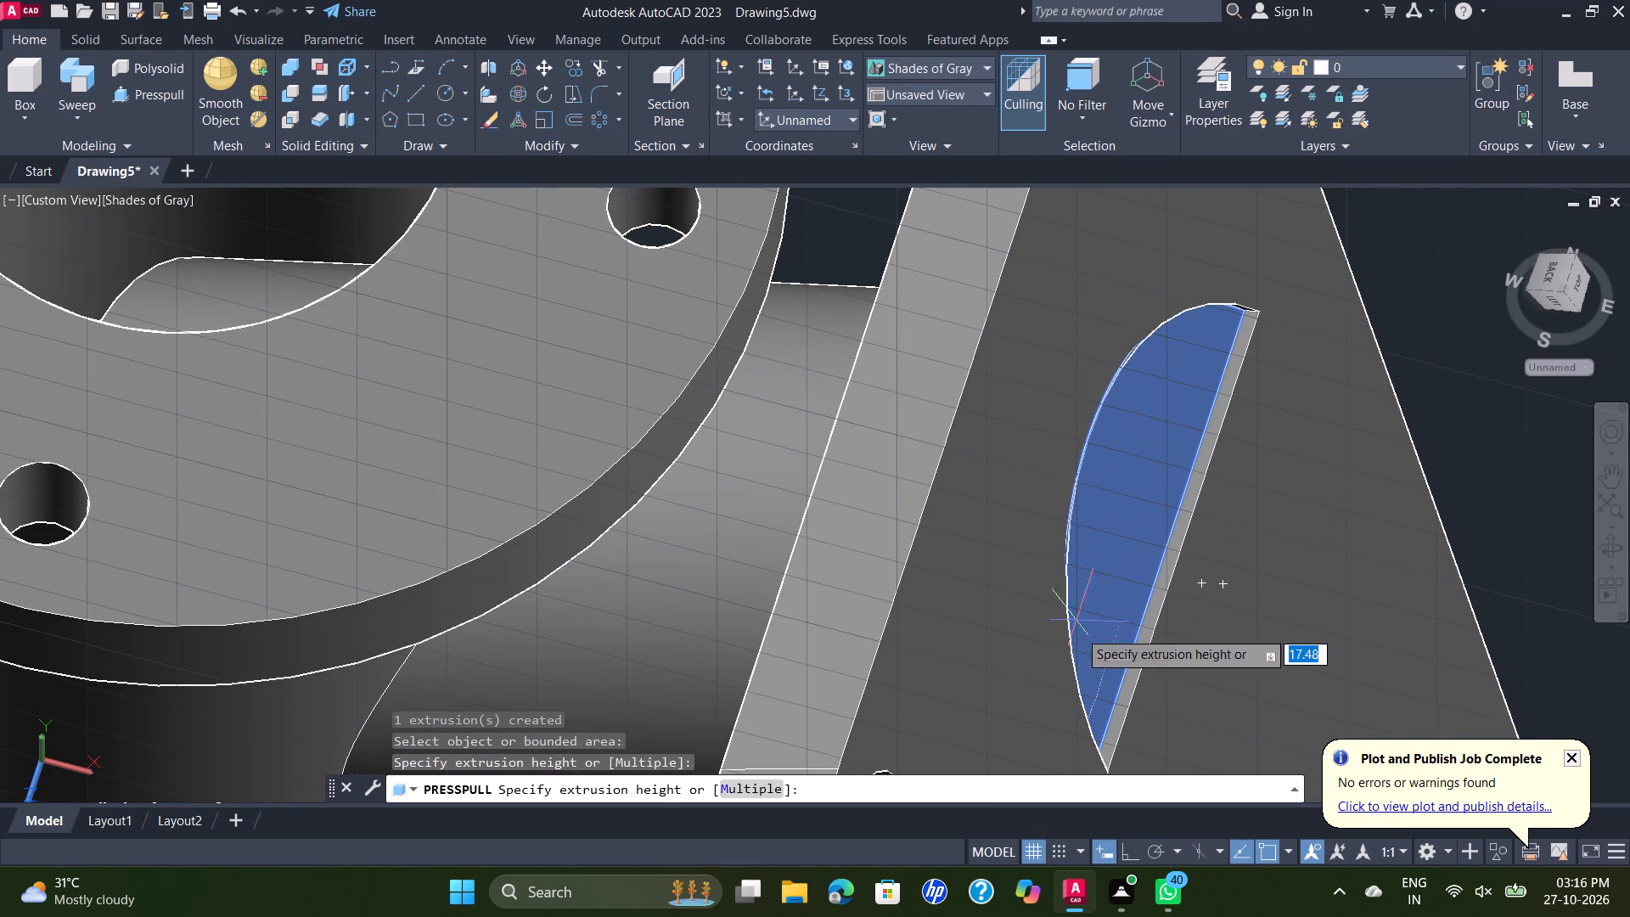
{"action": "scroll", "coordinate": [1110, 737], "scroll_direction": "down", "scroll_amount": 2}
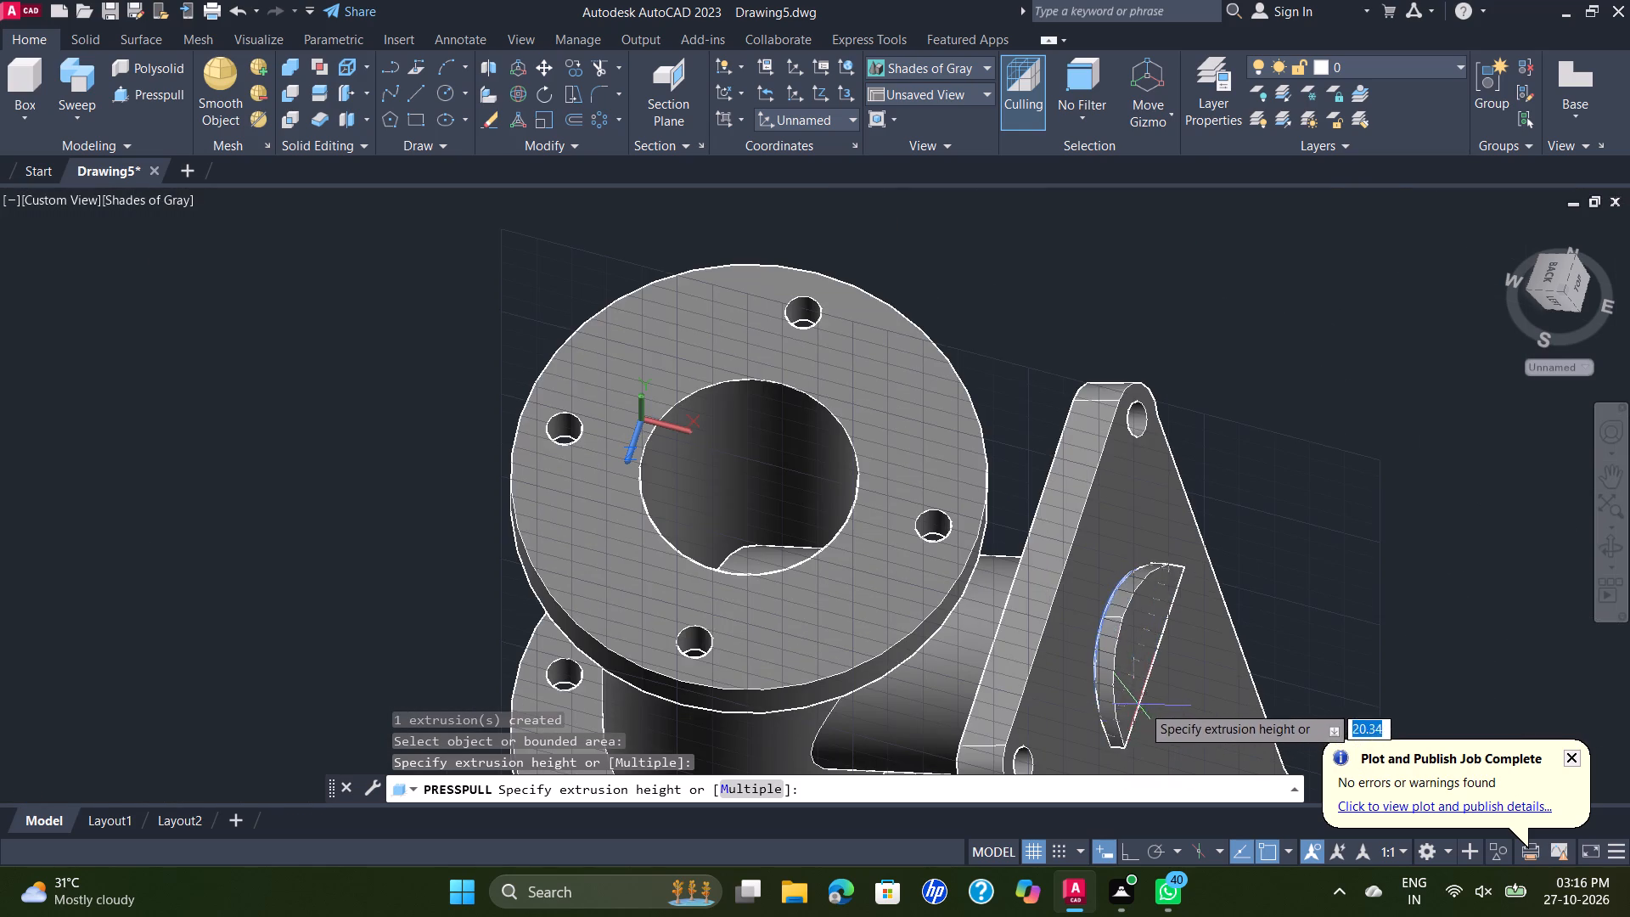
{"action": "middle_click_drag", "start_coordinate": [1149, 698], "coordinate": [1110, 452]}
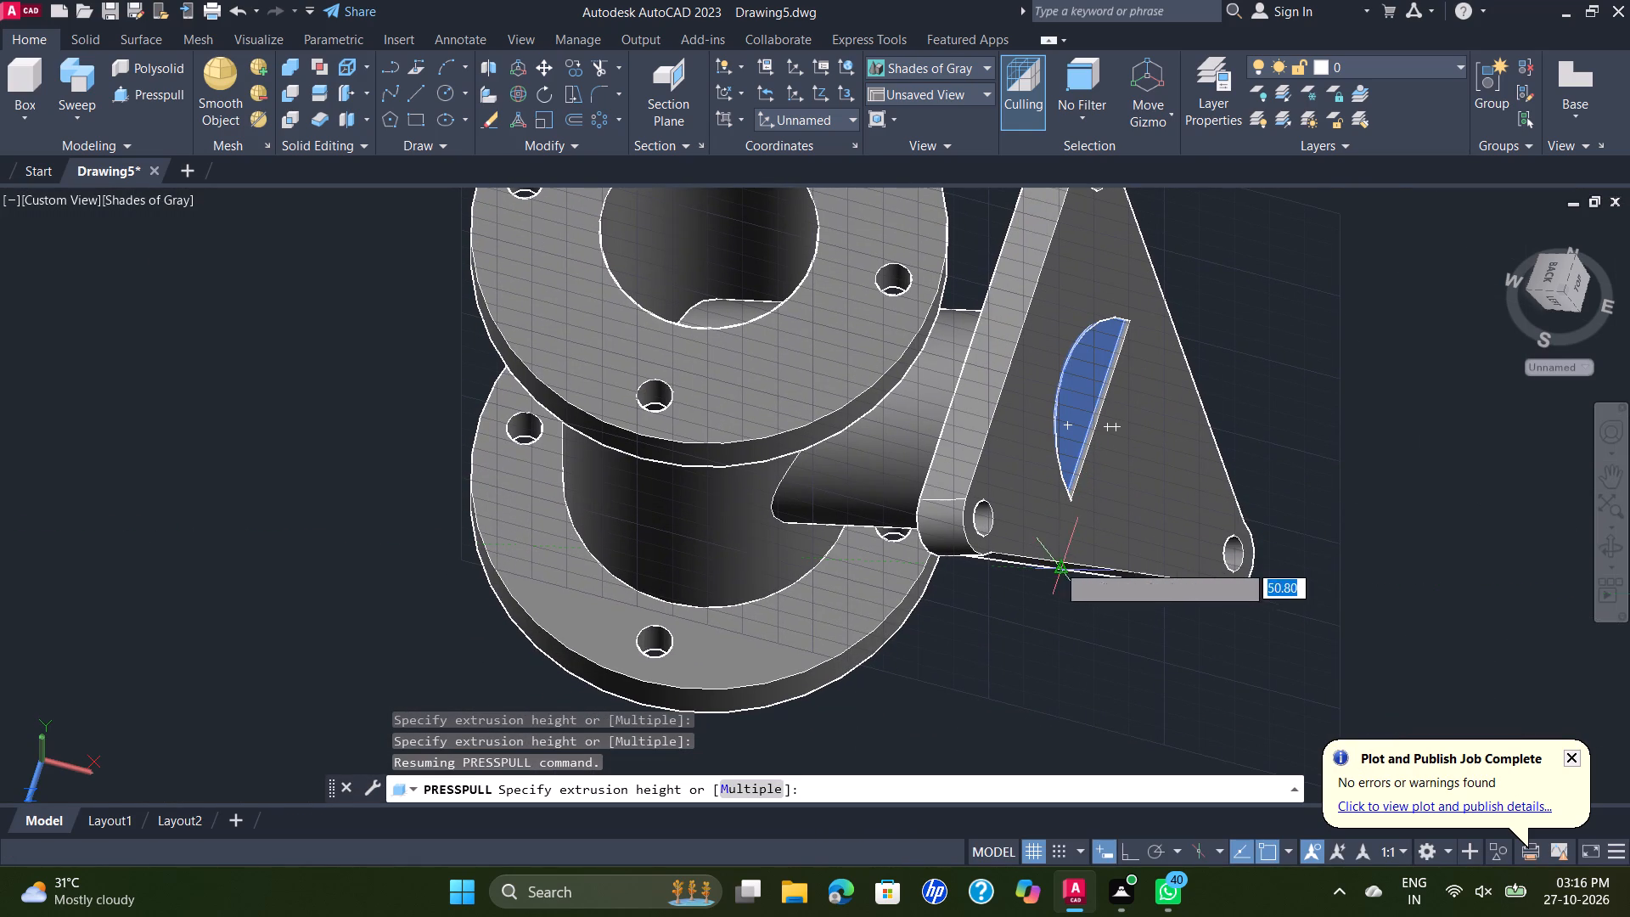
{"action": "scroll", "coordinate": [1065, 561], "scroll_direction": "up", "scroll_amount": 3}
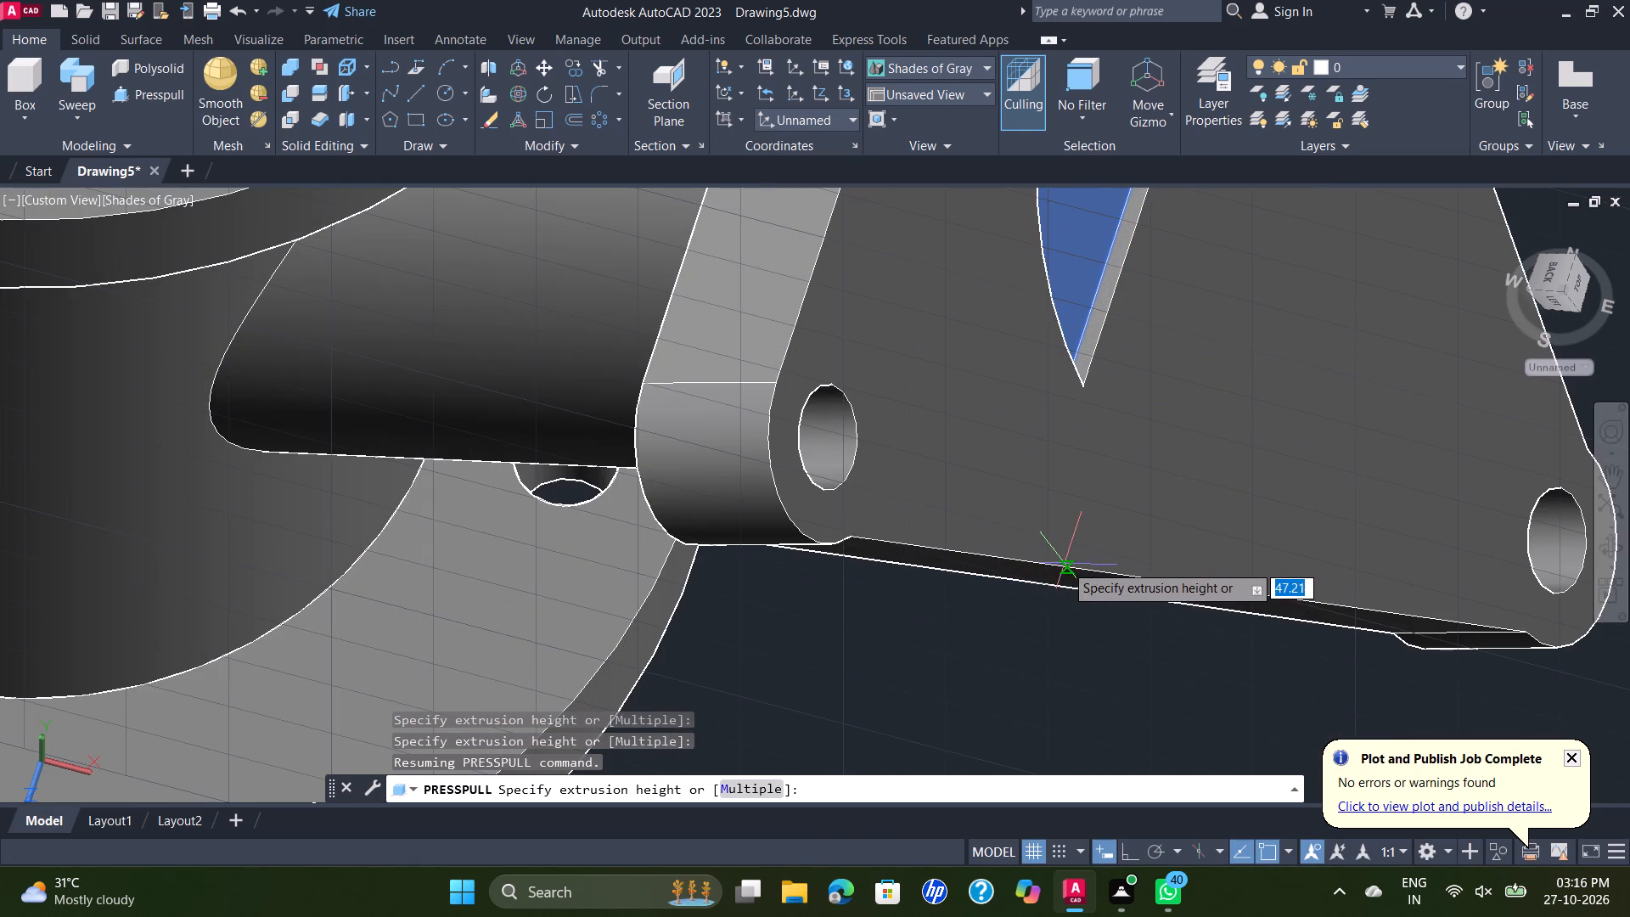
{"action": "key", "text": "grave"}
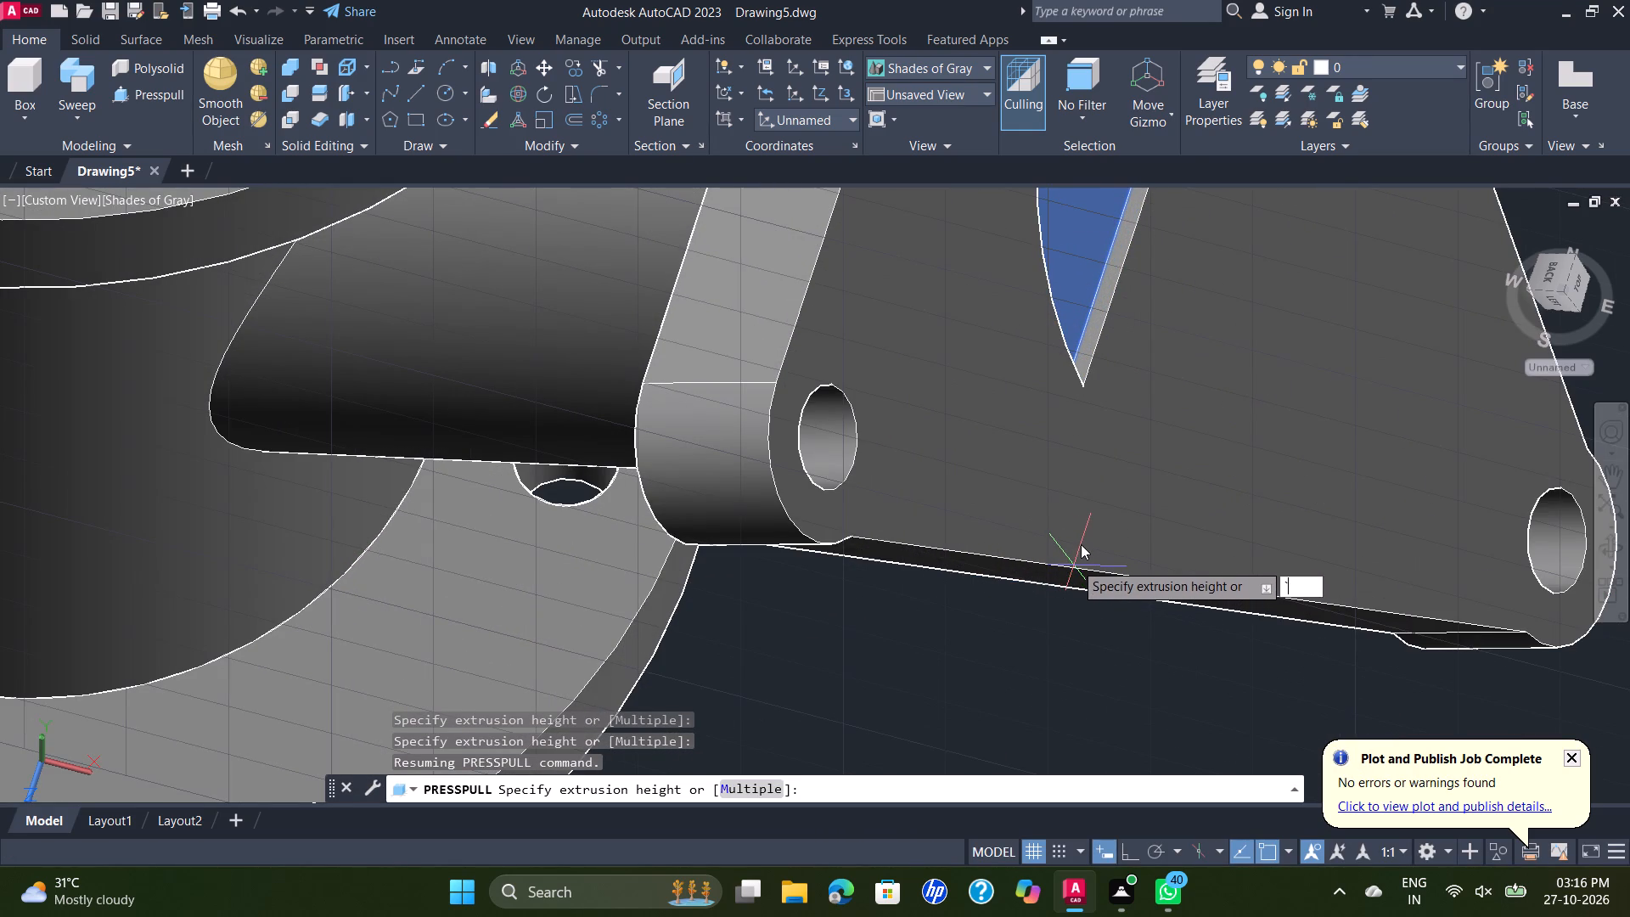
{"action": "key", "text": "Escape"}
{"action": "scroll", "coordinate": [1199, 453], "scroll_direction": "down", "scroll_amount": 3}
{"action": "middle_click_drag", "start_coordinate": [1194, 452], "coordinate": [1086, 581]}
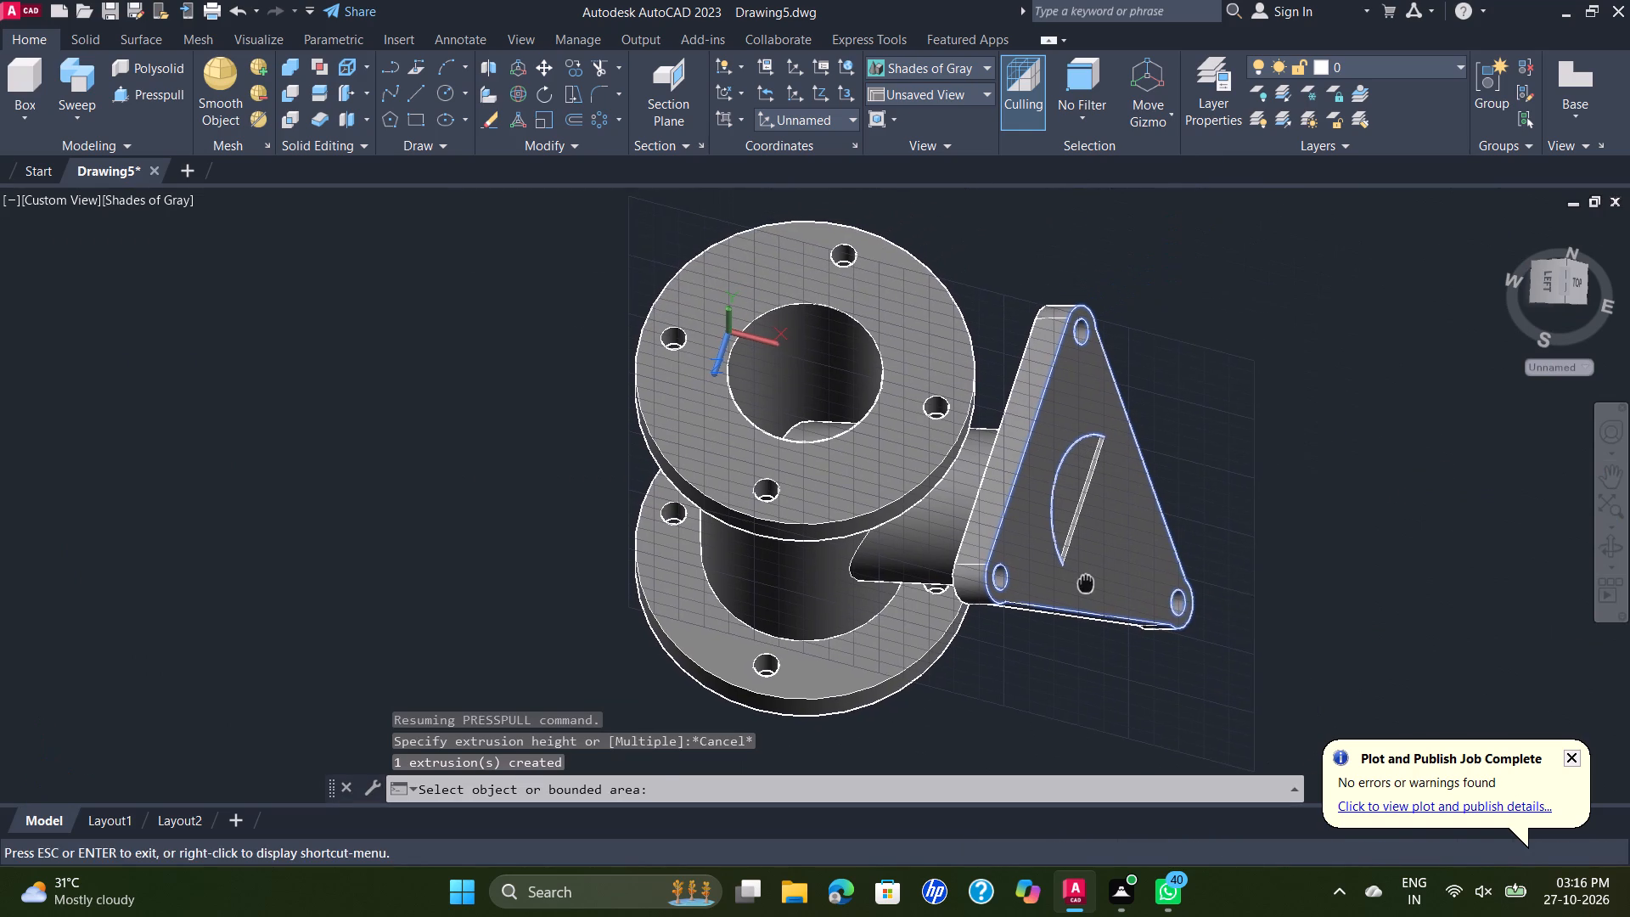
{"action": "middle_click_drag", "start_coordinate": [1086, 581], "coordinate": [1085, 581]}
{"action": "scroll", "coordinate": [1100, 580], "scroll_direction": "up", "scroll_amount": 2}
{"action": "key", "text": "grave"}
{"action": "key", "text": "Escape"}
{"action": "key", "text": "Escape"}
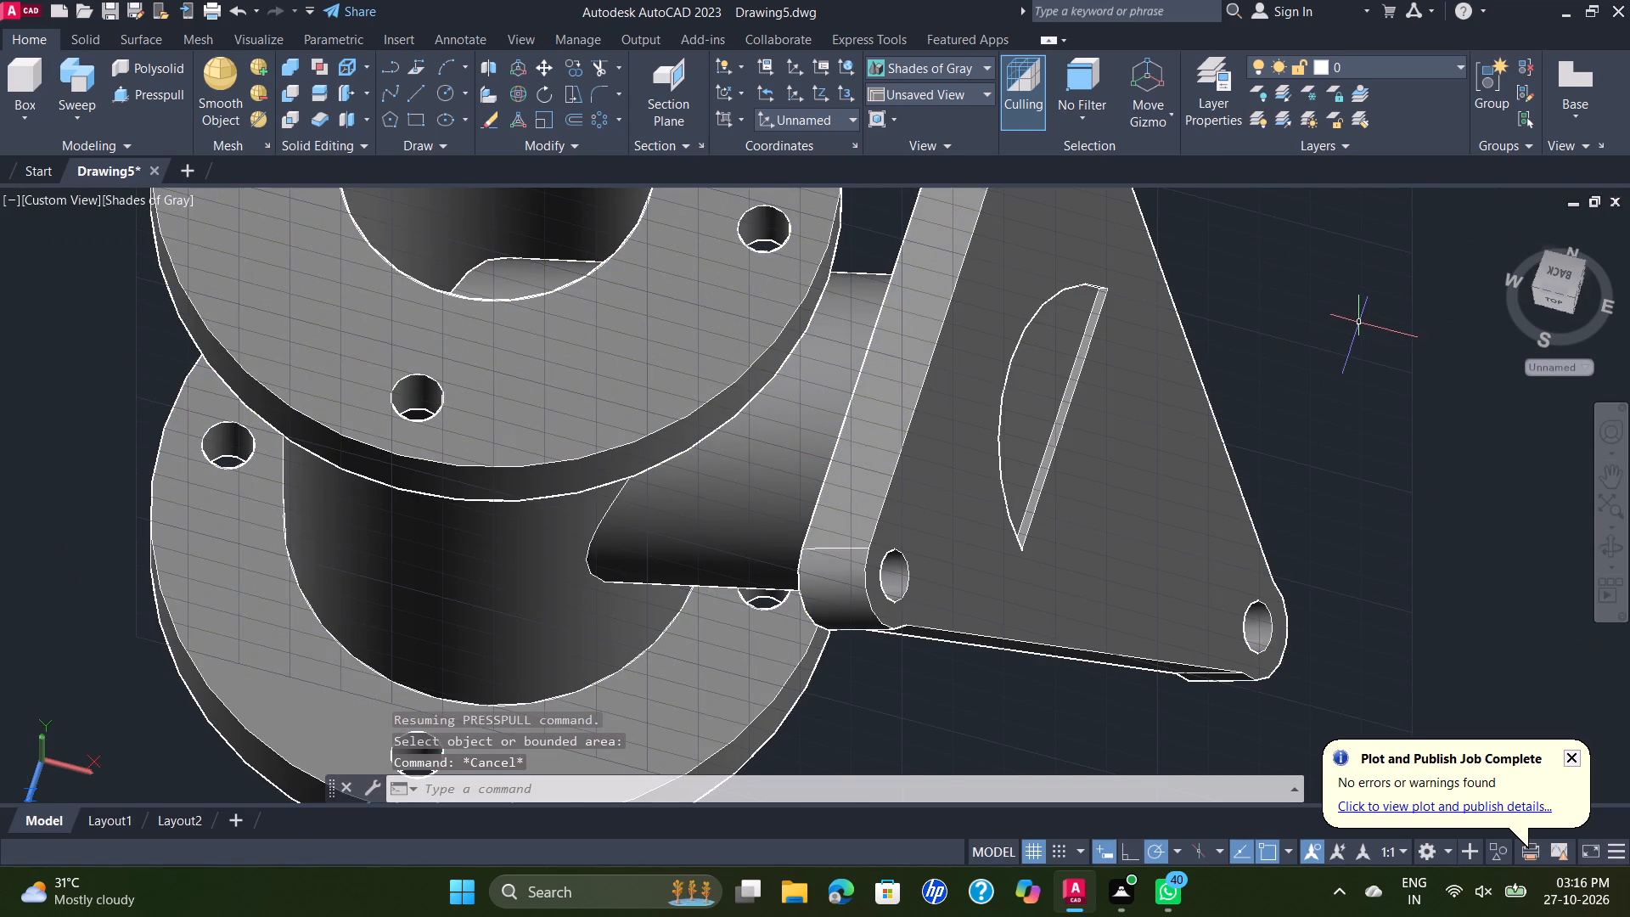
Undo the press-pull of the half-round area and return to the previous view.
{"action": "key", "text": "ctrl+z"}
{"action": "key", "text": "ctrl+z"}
Draw a 60-diameter circle on the triangular flange's outer face, centred on the midpoint of the half-round area's straight edge.
{"action": "scroll", "coordinate": [1329, 303], "scroll_direction": "down", "scroll_amount": 1}
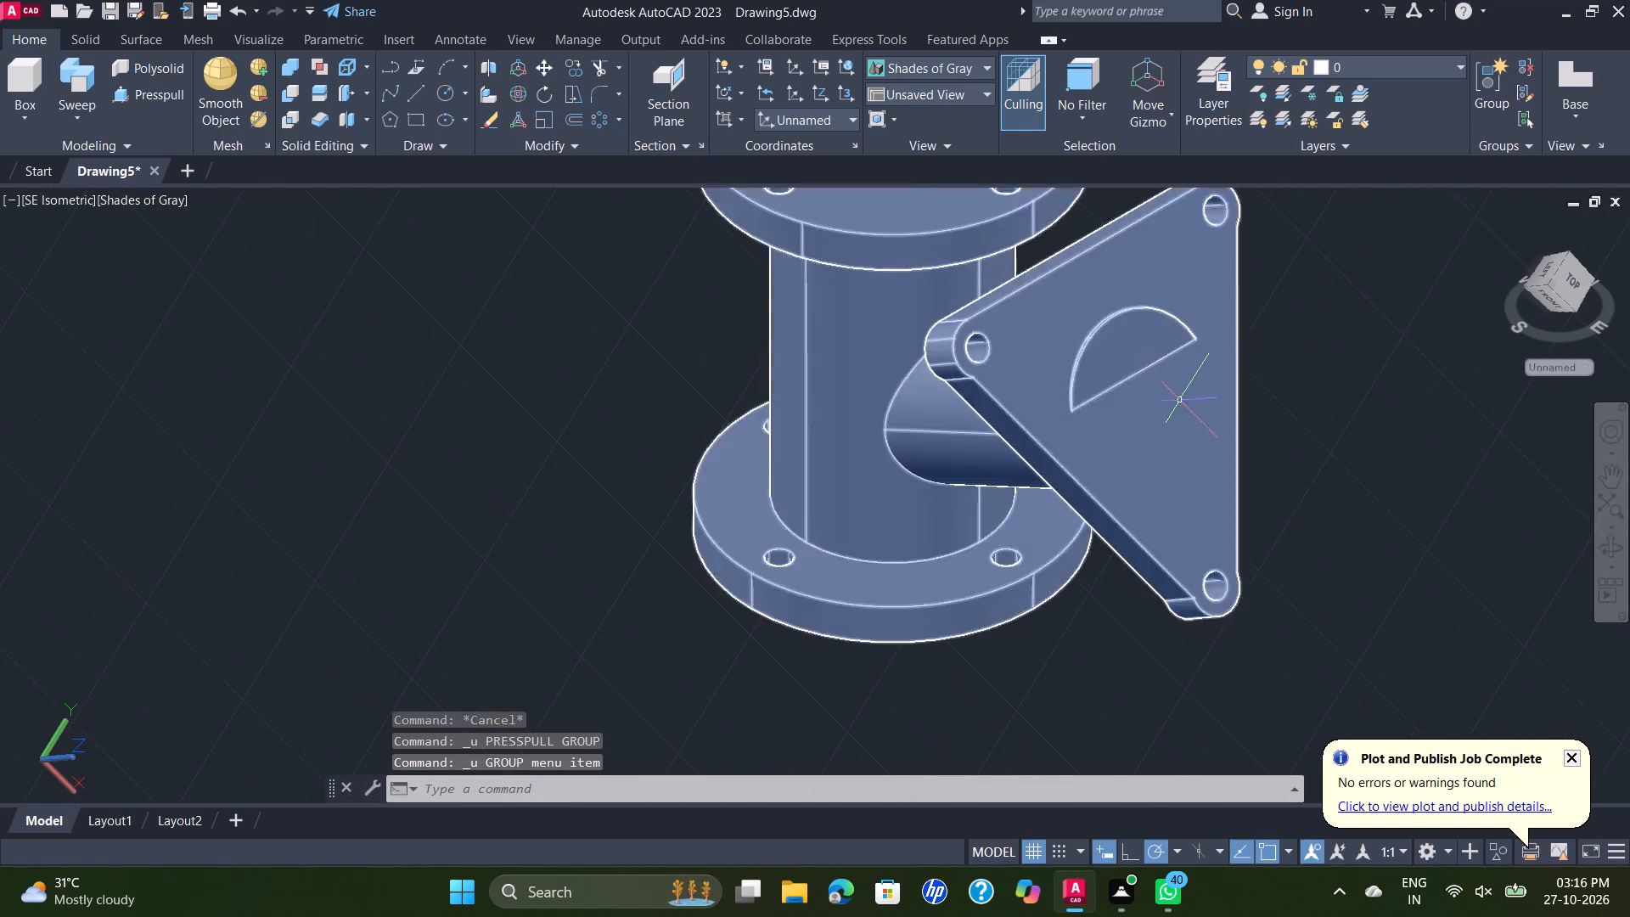
{"action": "scroll", "coordinate": [1180, 401], "scroll_direction": "up", "scroll_amount": 2}
{"action": "scroll", "coordinate": [1180, 387], "scroll_direction": "down", "scroll_amount": 1}
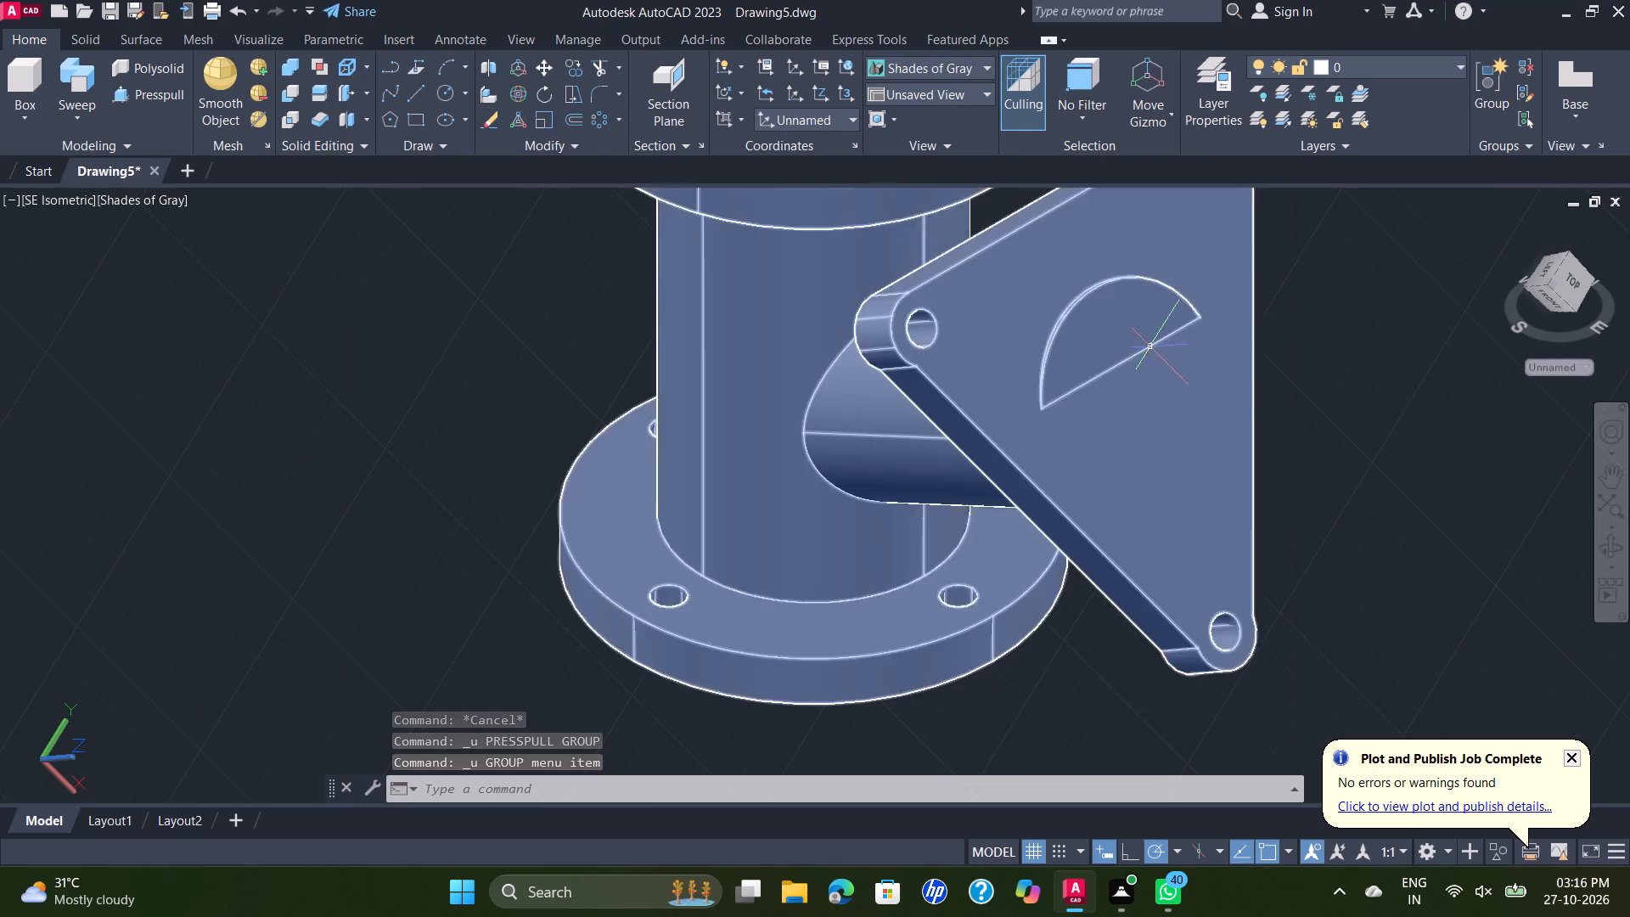
{"action": "scroll", "coordinate": [1150, 347], "scroll_direction": "up", "scroll_amount": 1}
{"action": "middle_click_drag", "start_coordinate": [1150, 347], "coordinate": [1127, 467]}
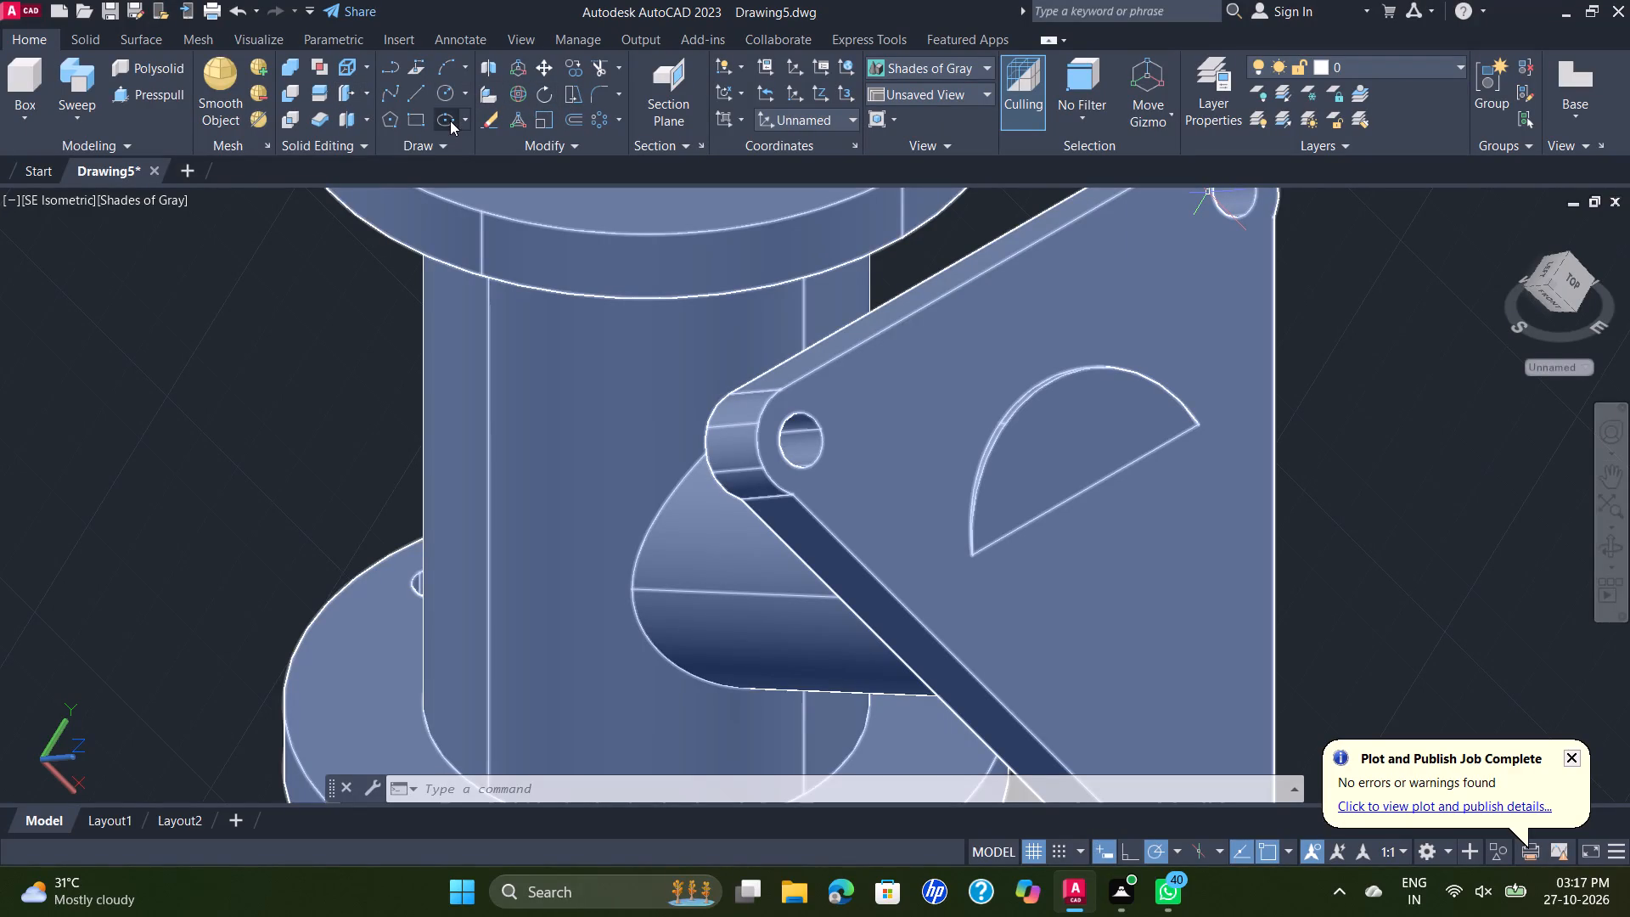
{"action": "left_click", "coordinate": [443, 89]}
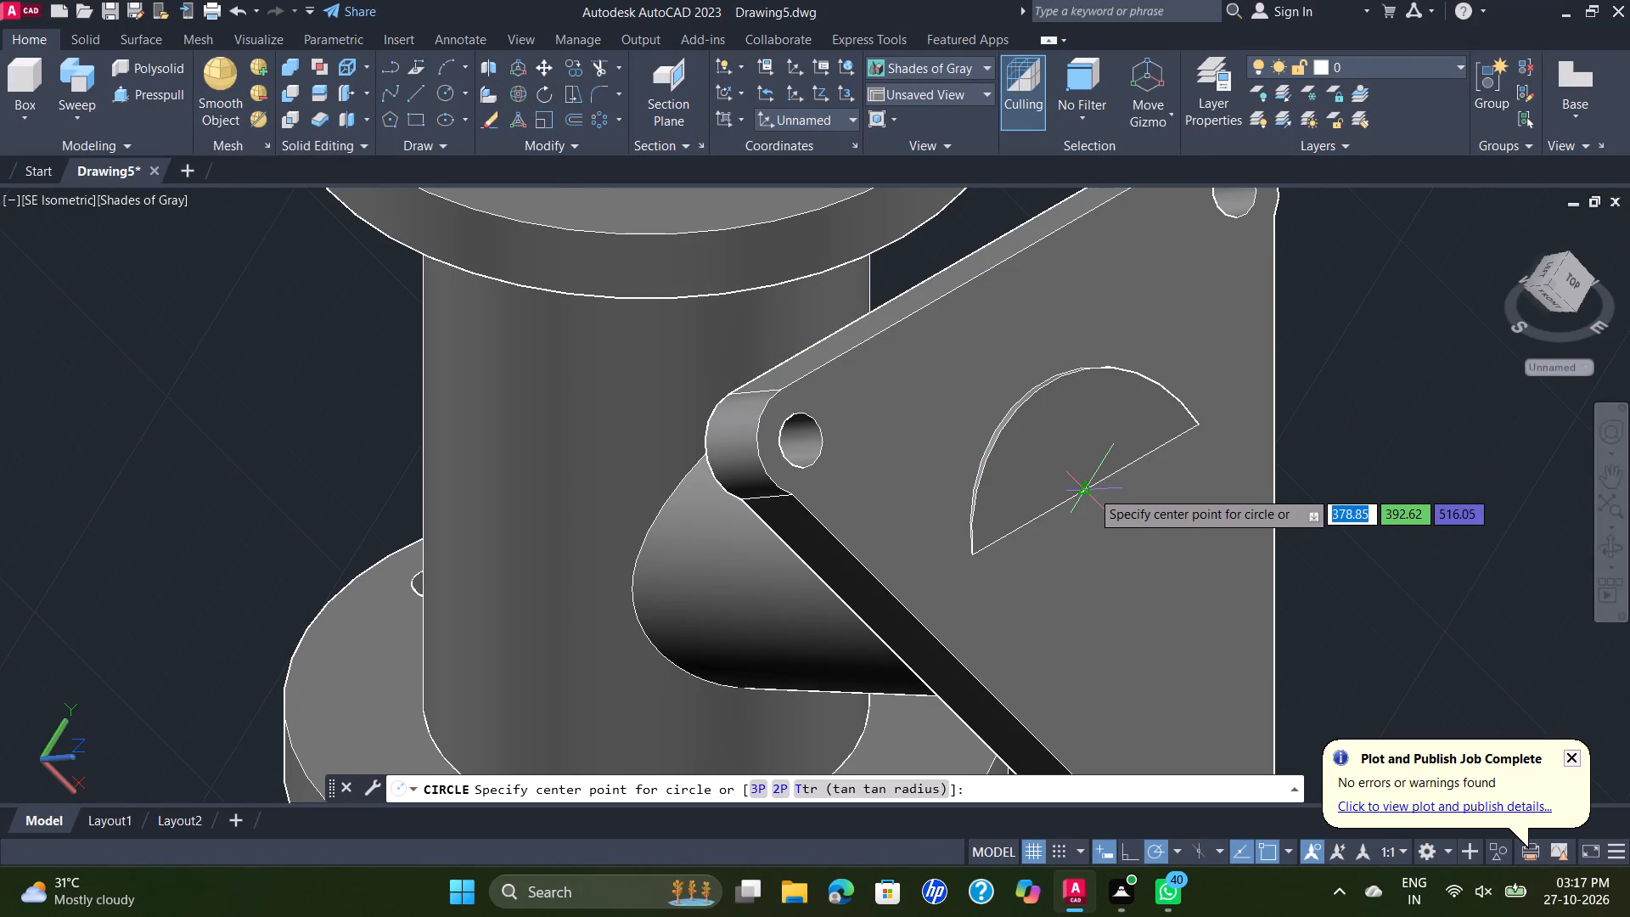
{"action": "left_click", "coordinate": [1091, 490]}
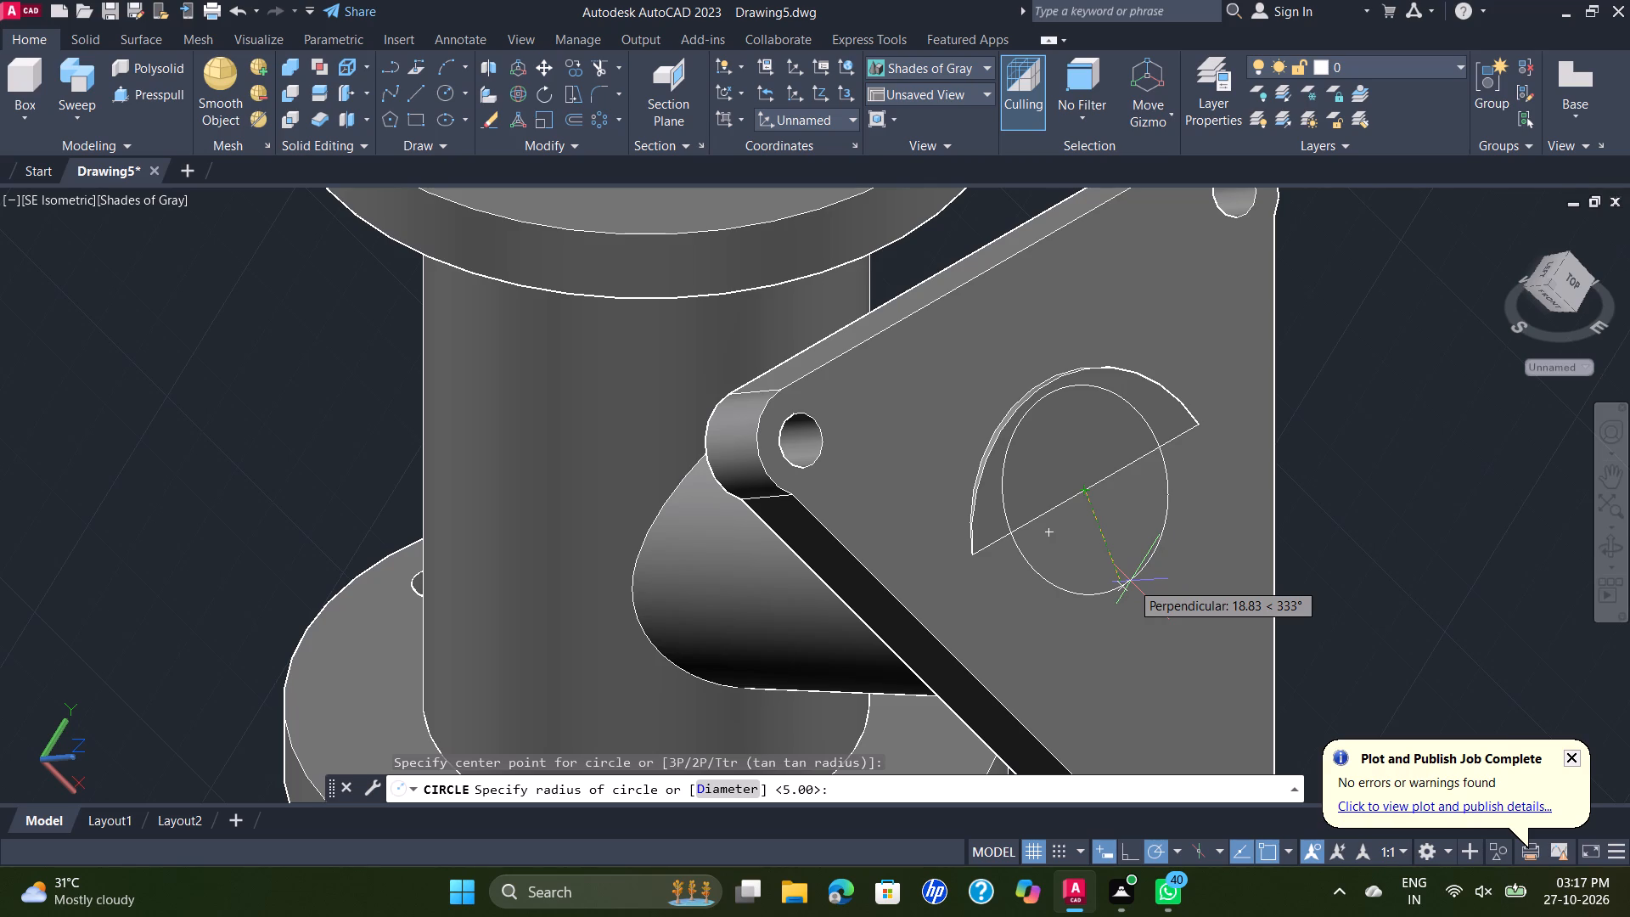
{"action": "key", "text": "d"}
{"action": "key", "text": "Return"}
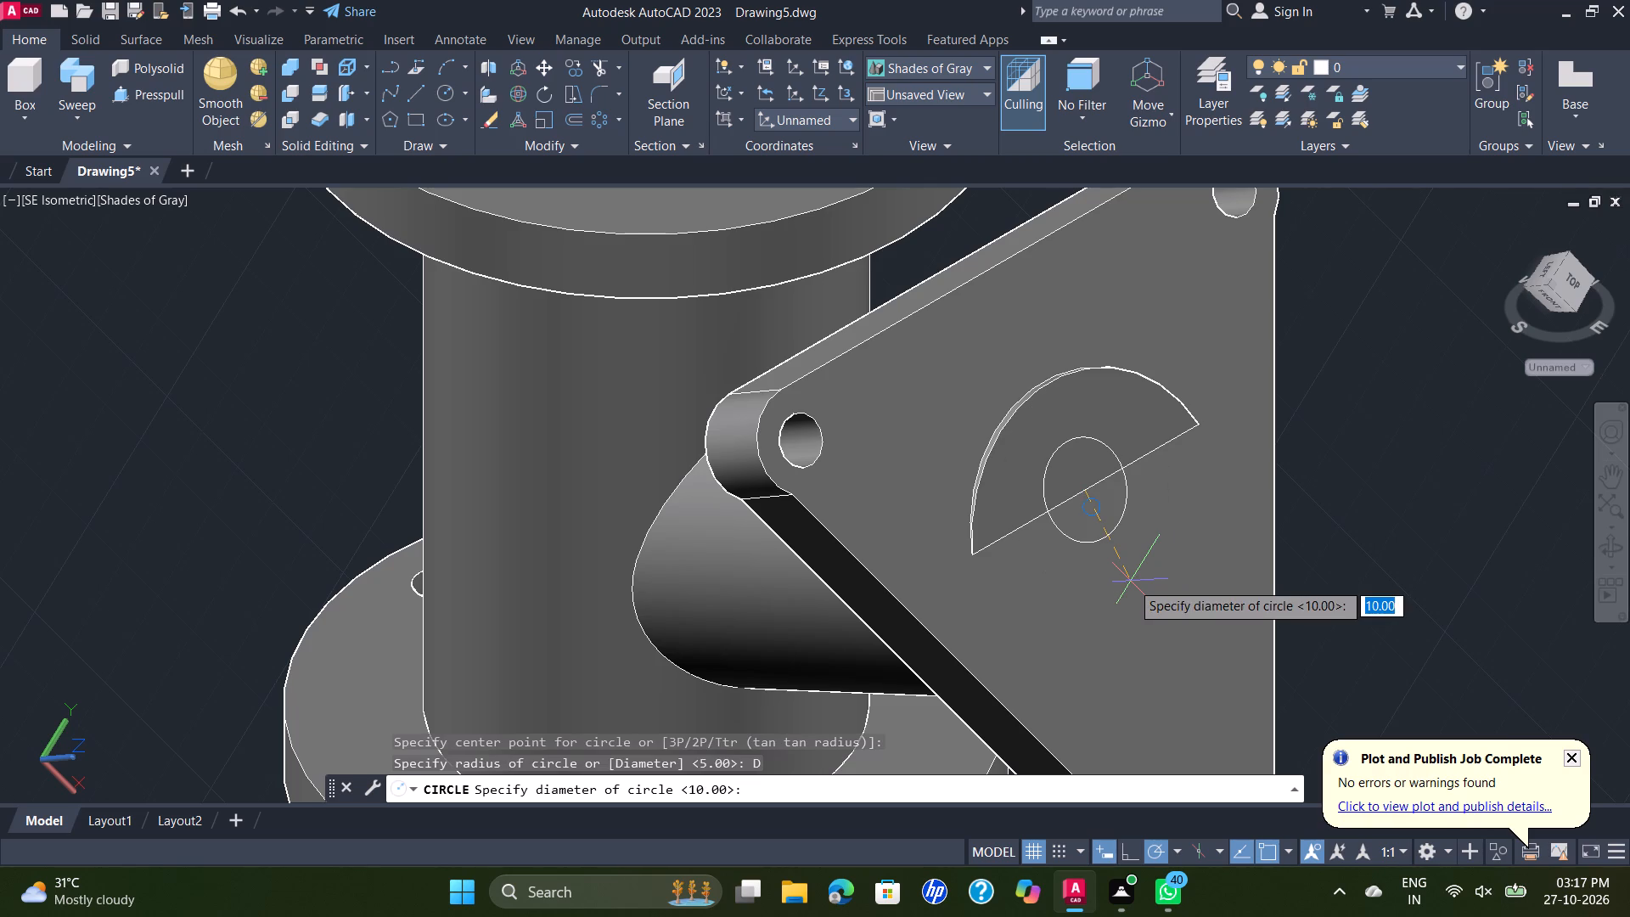
{"action": "type", "text": "60"}
{"action": "key", "text": "Return"}
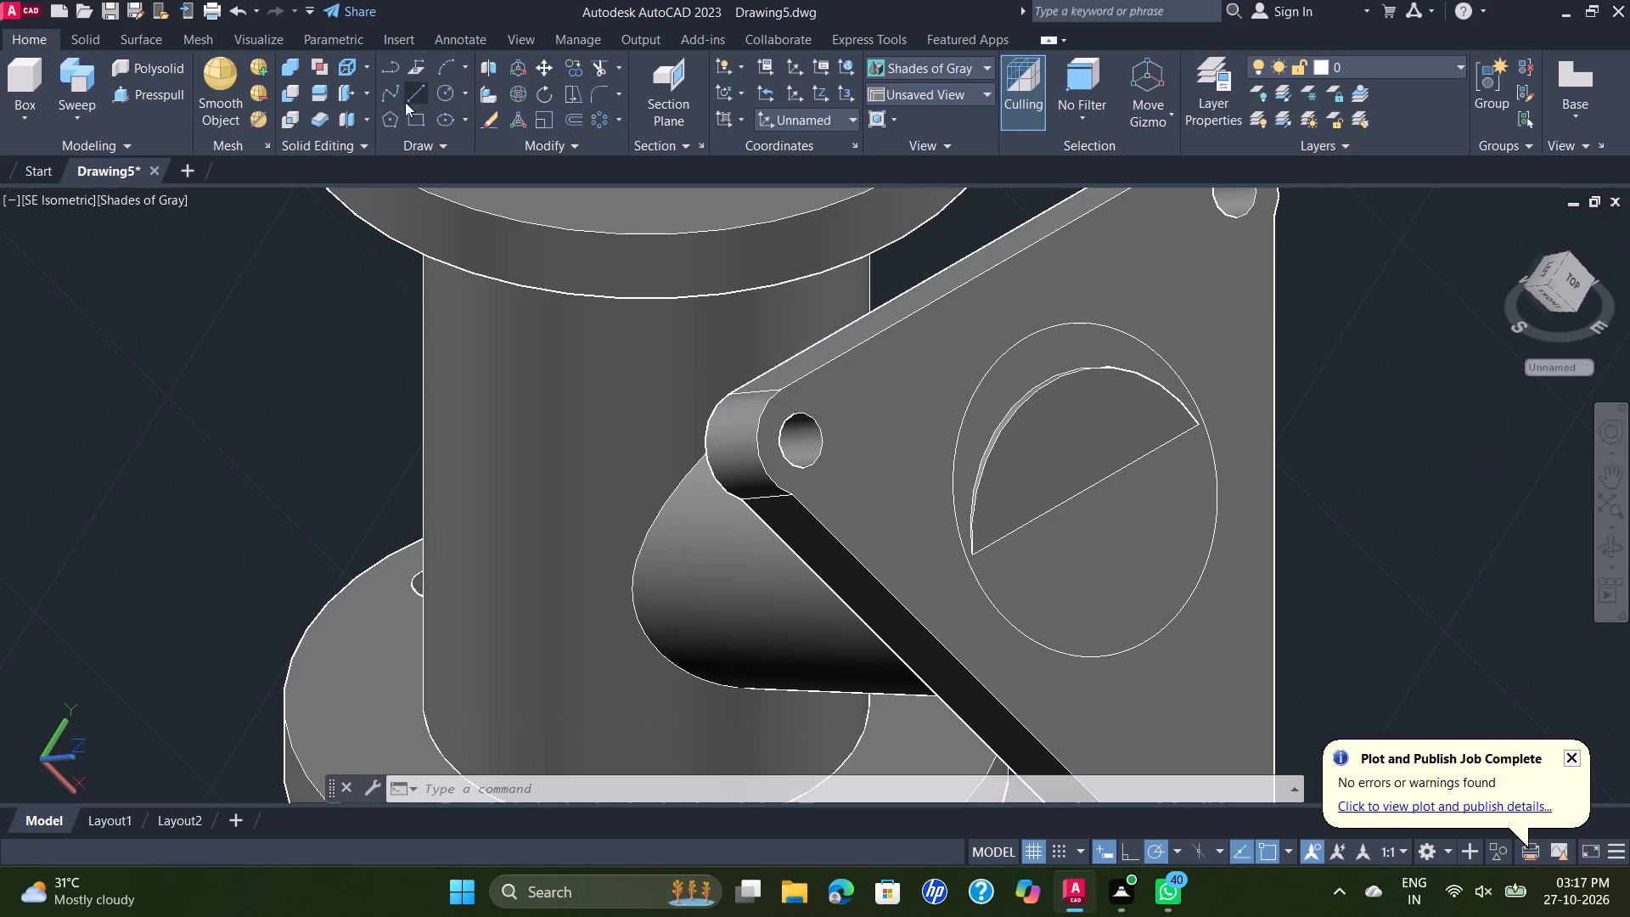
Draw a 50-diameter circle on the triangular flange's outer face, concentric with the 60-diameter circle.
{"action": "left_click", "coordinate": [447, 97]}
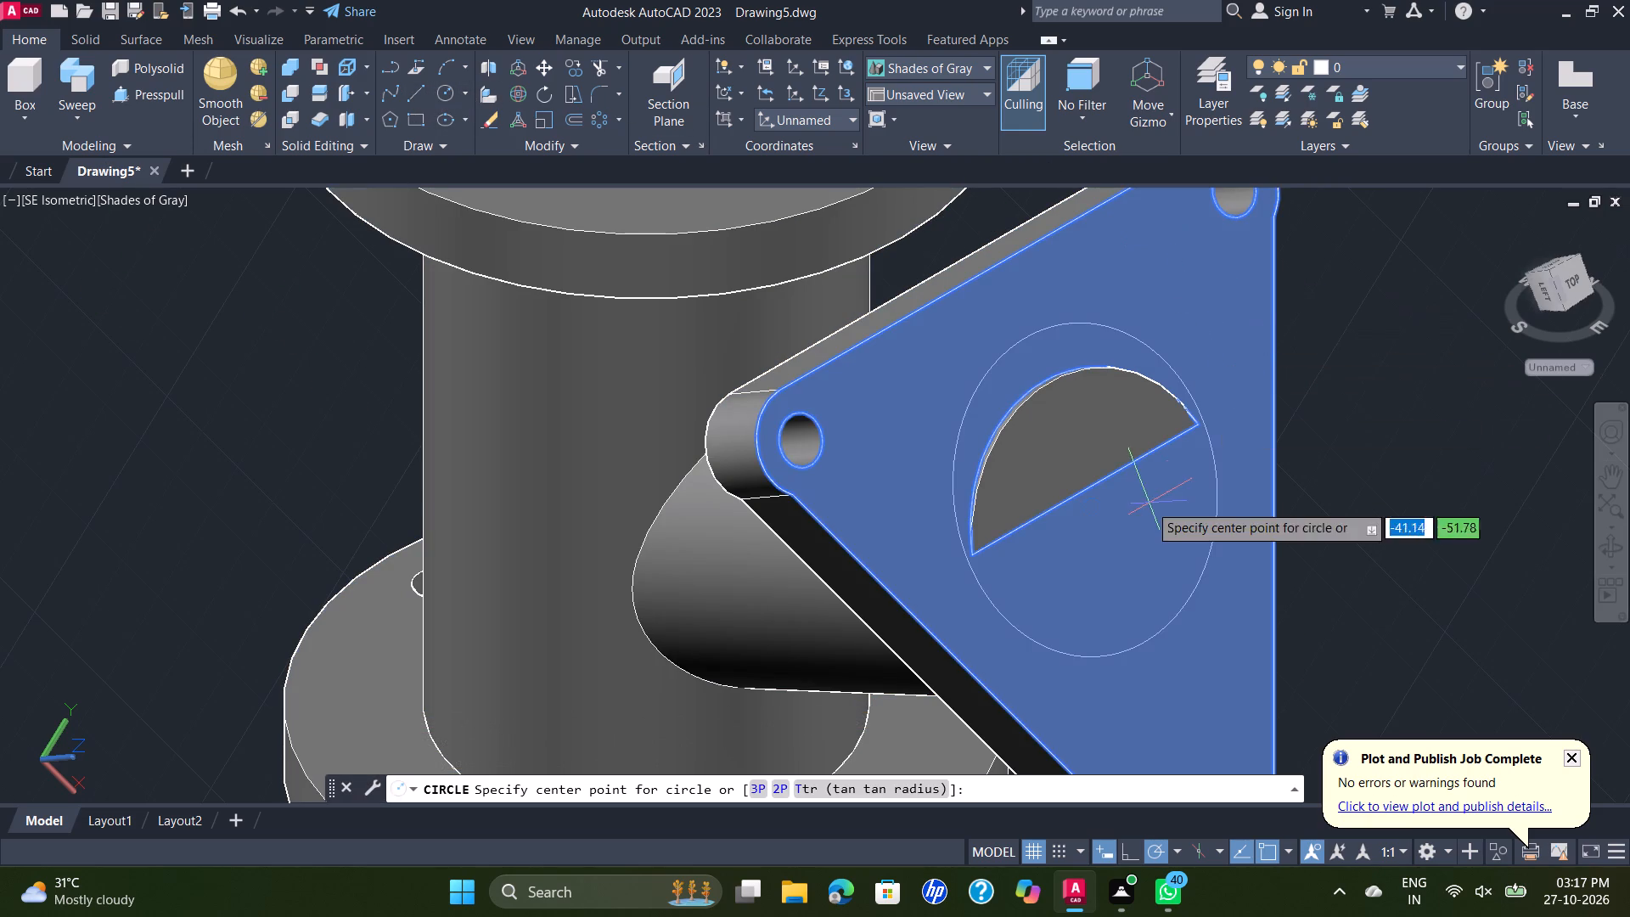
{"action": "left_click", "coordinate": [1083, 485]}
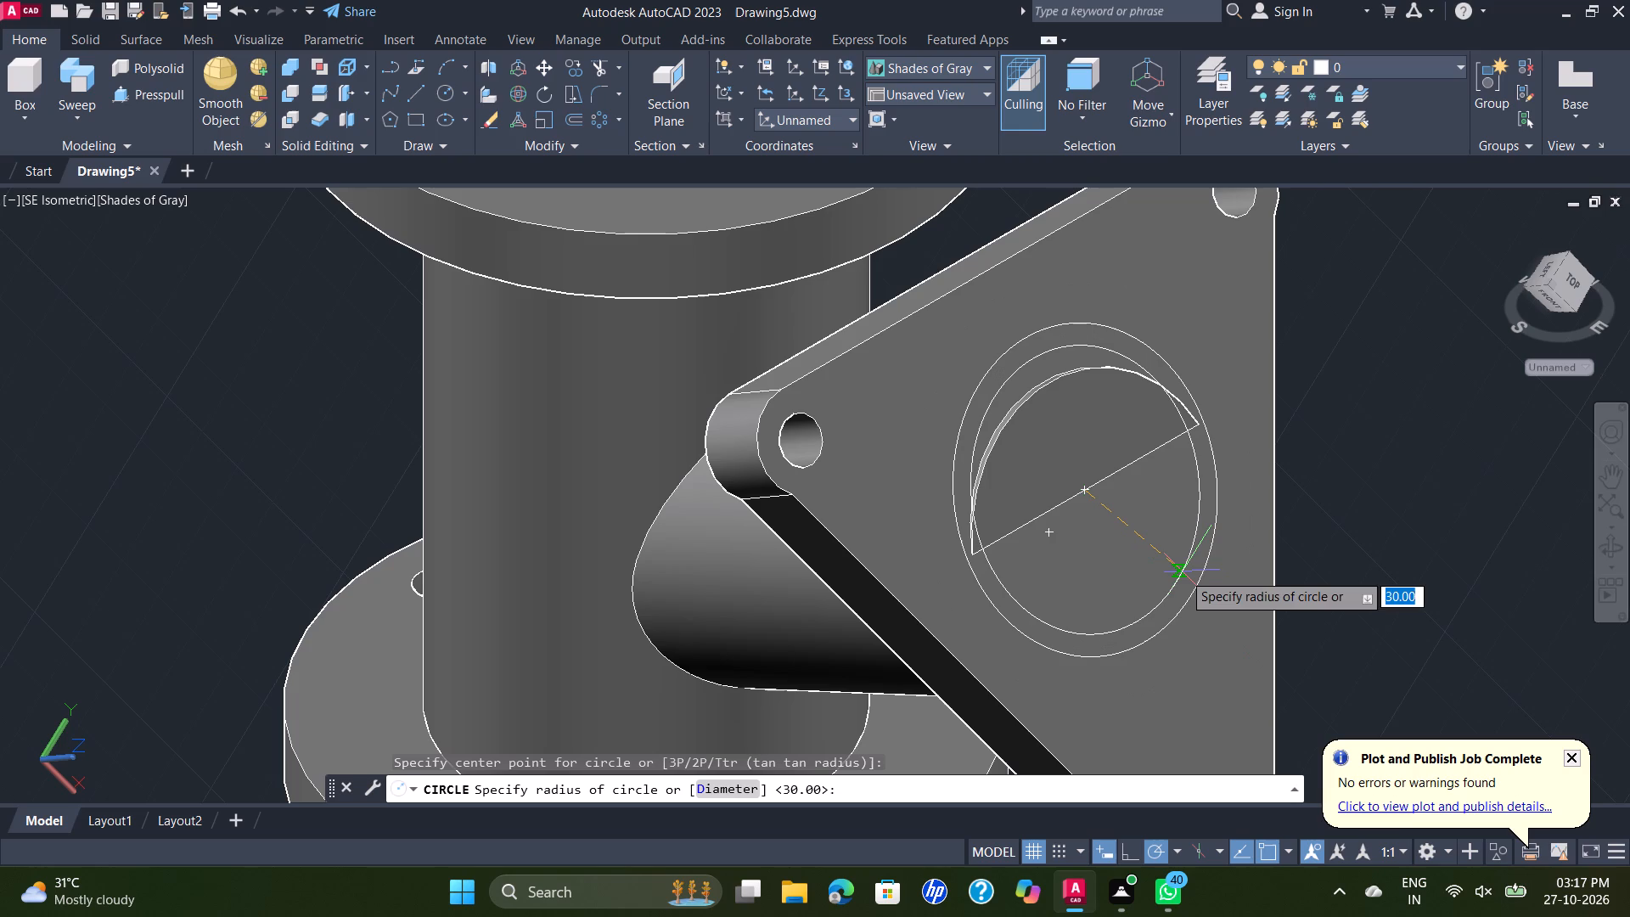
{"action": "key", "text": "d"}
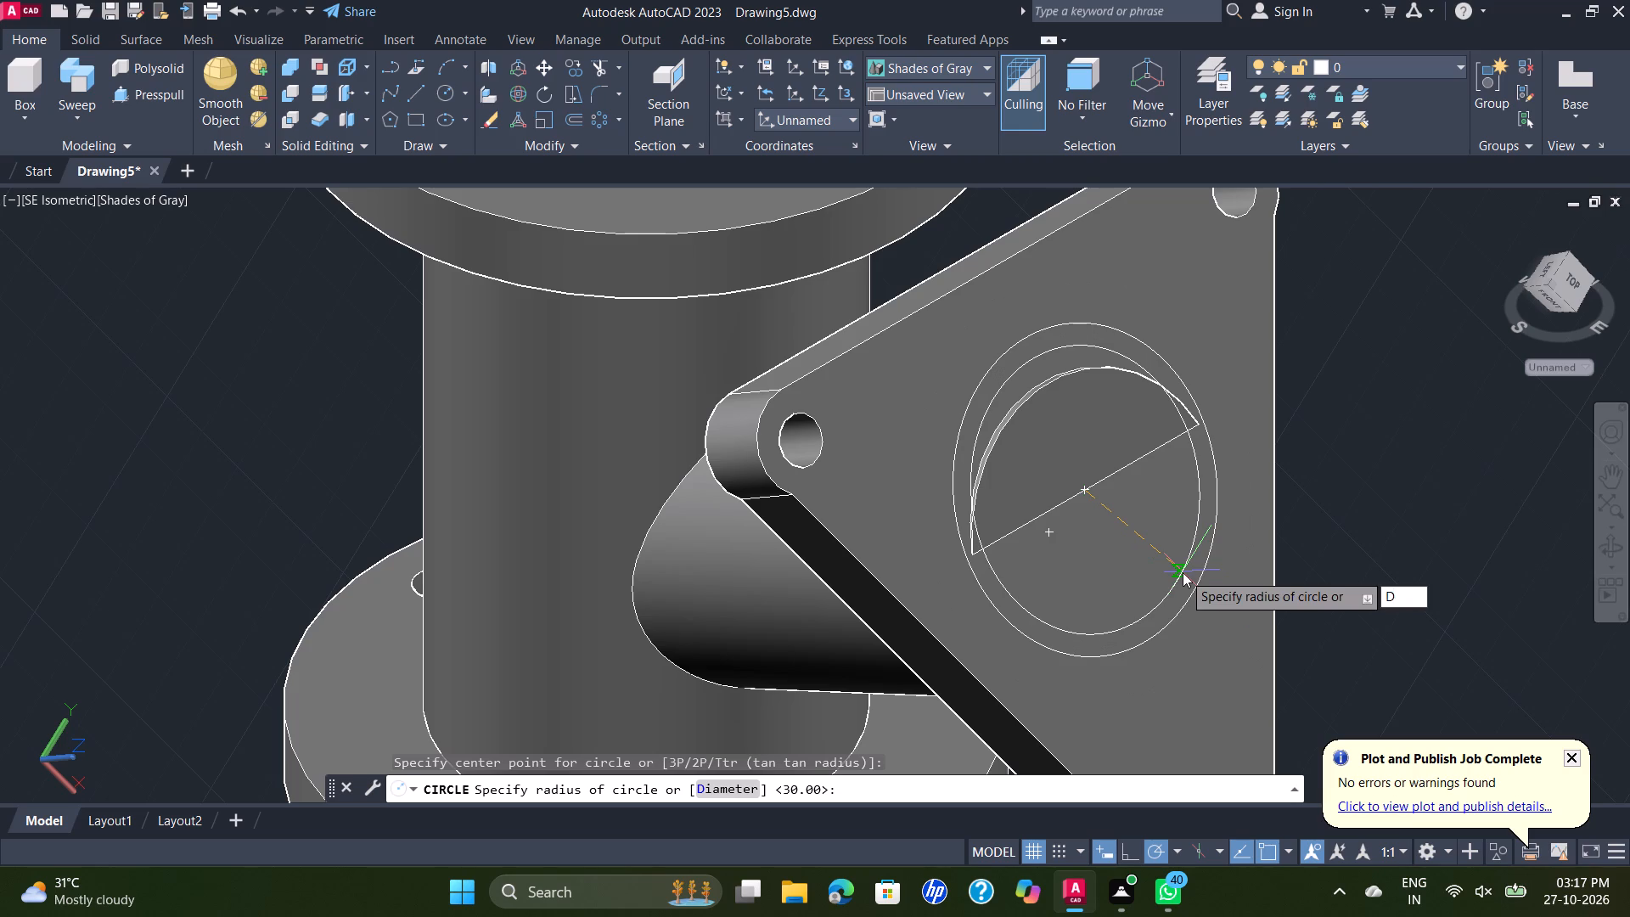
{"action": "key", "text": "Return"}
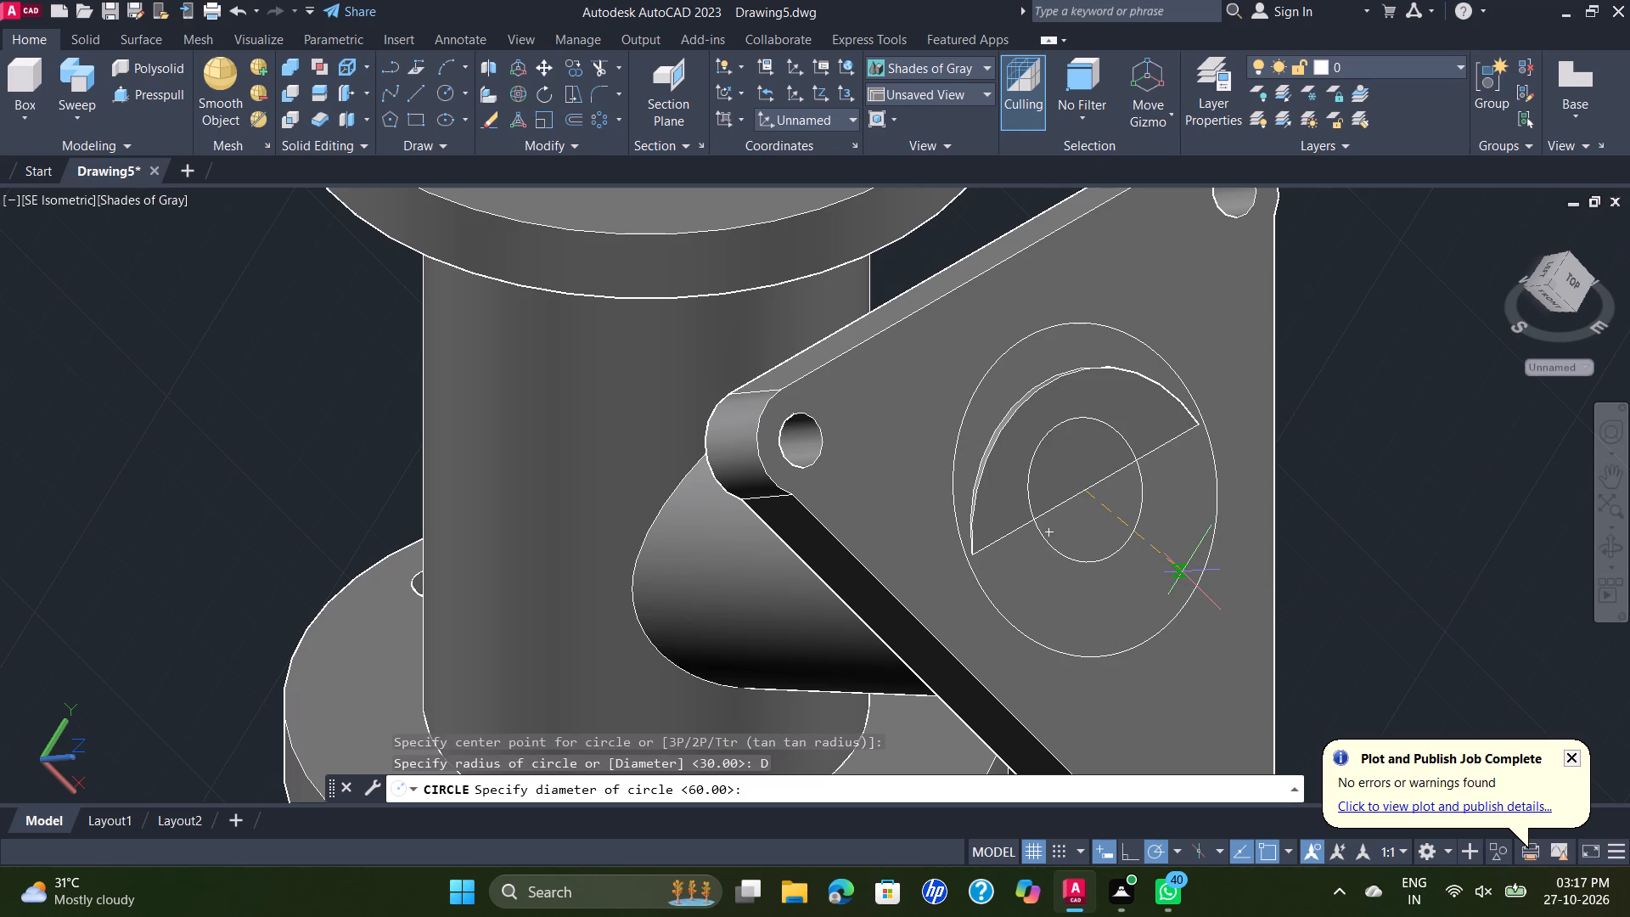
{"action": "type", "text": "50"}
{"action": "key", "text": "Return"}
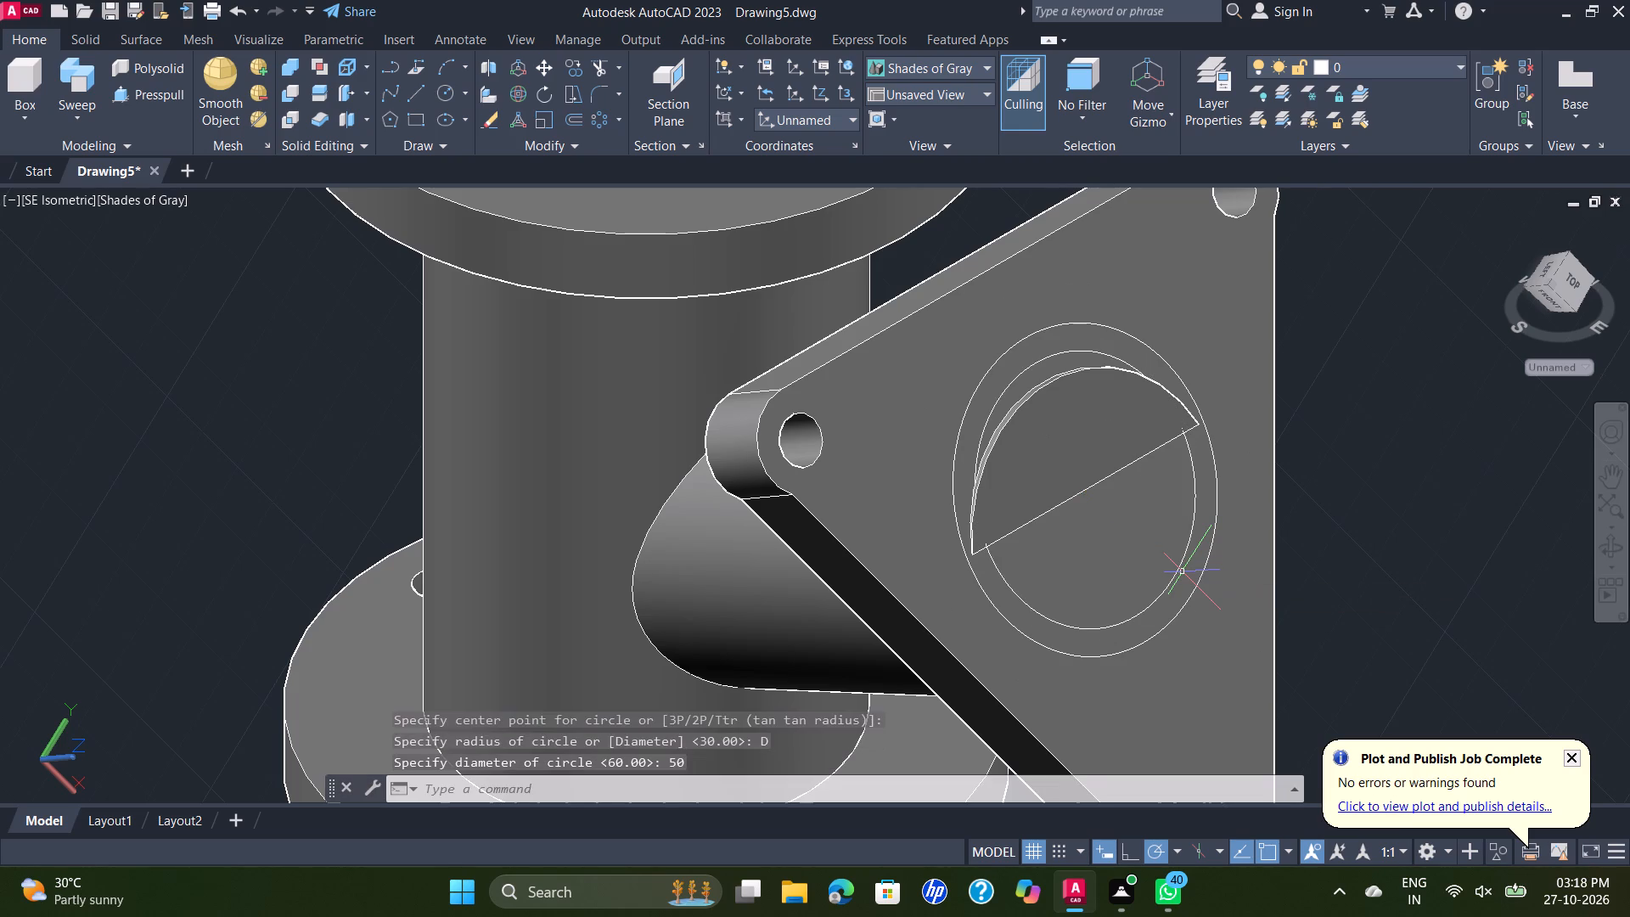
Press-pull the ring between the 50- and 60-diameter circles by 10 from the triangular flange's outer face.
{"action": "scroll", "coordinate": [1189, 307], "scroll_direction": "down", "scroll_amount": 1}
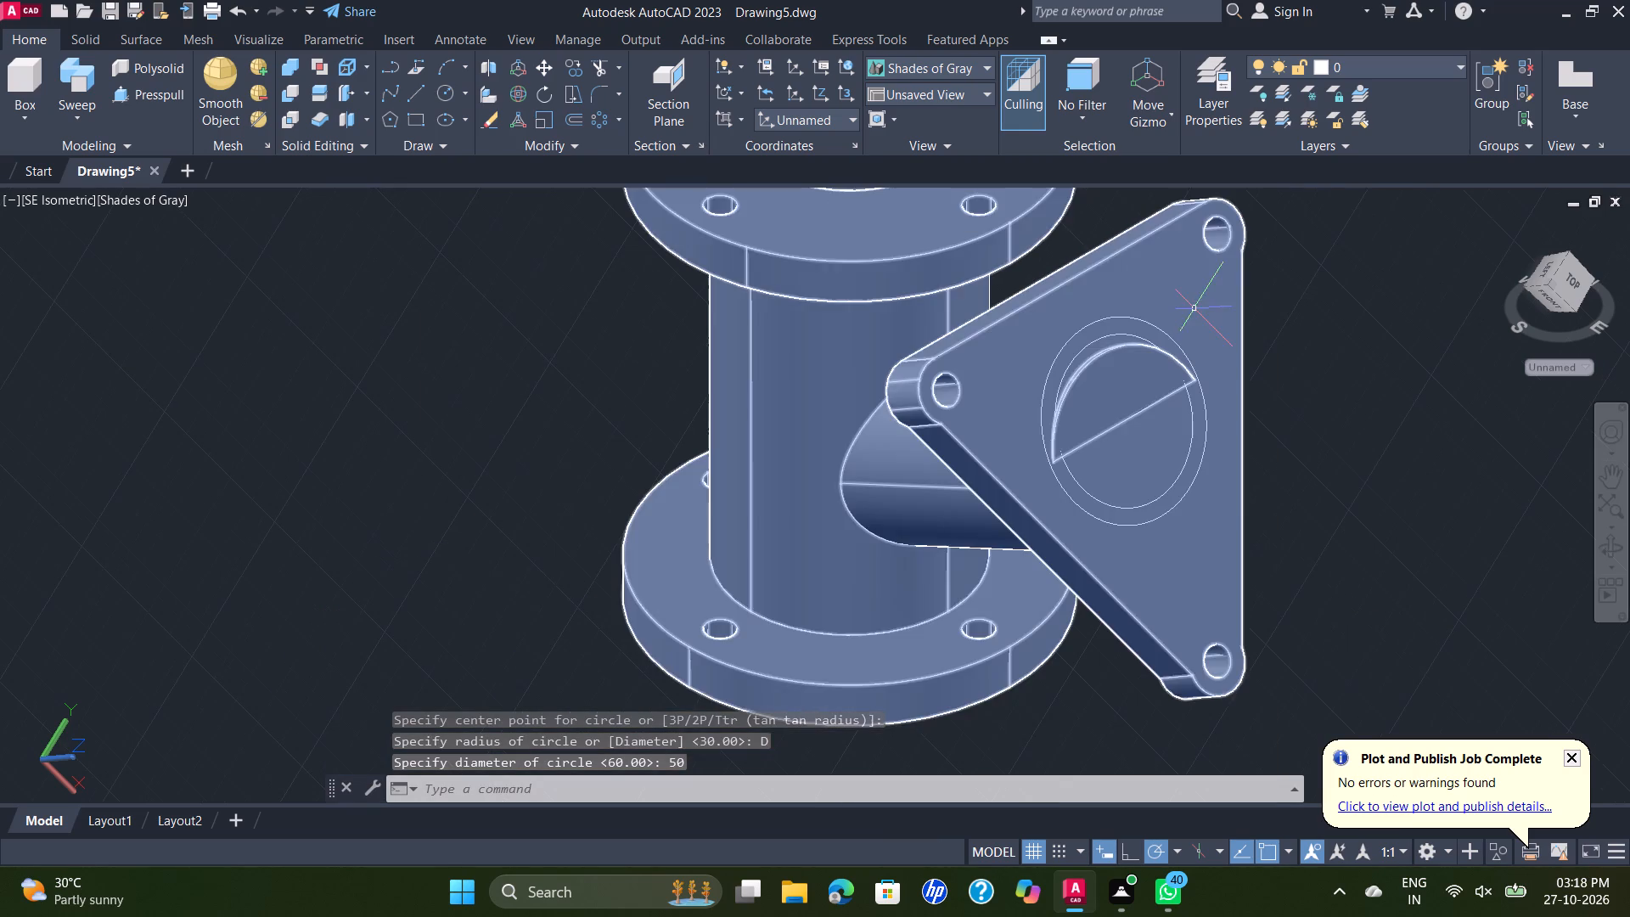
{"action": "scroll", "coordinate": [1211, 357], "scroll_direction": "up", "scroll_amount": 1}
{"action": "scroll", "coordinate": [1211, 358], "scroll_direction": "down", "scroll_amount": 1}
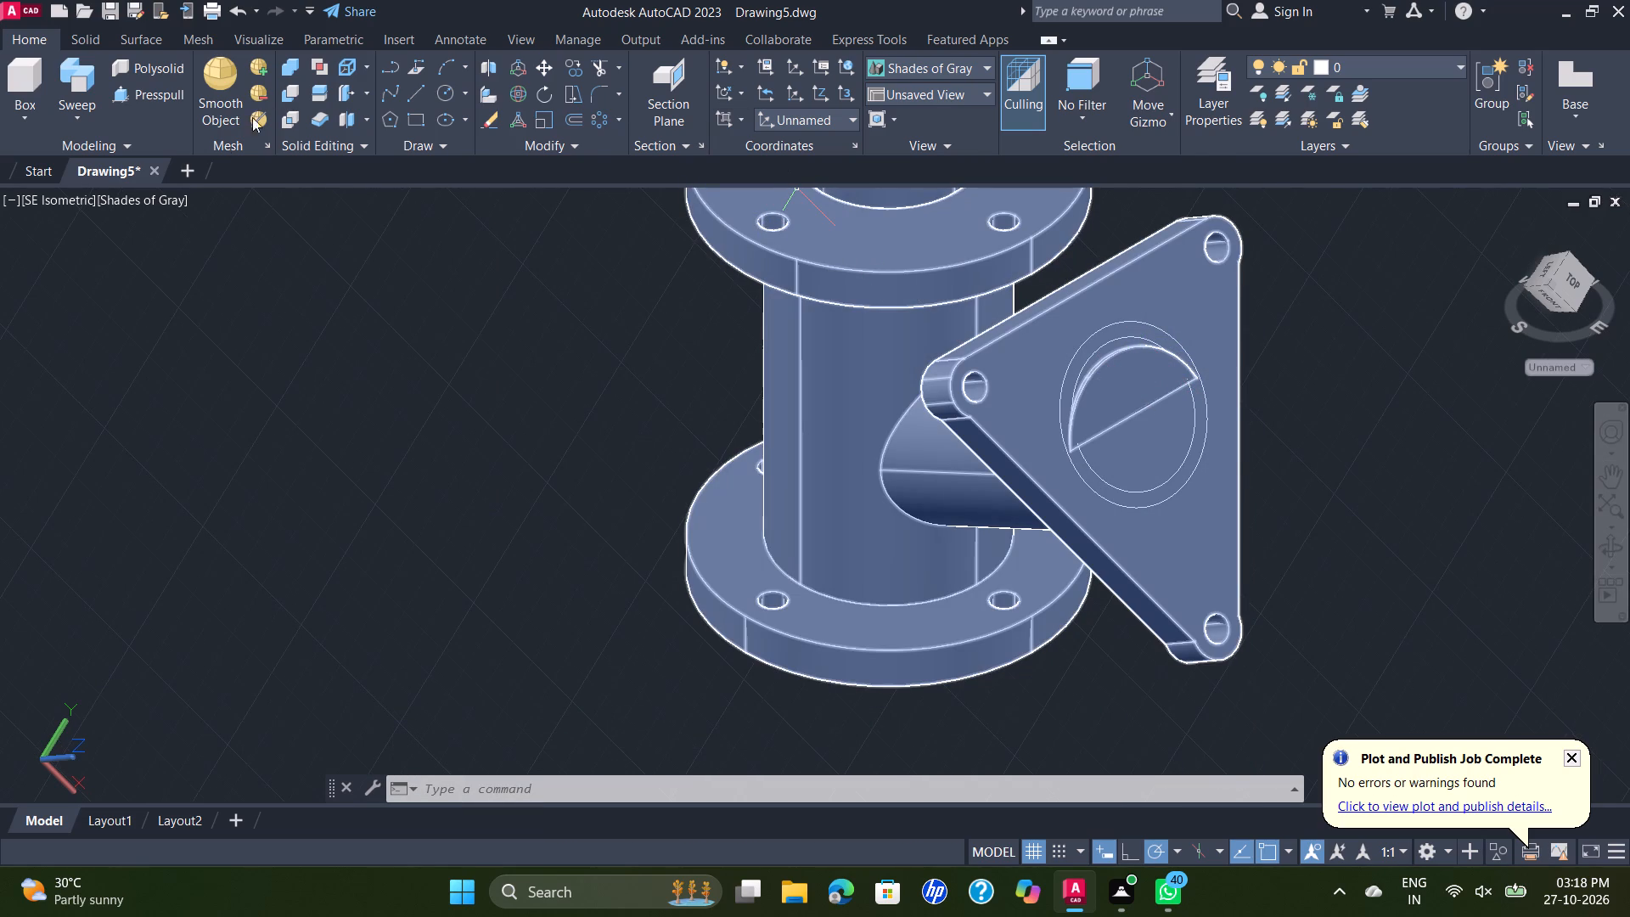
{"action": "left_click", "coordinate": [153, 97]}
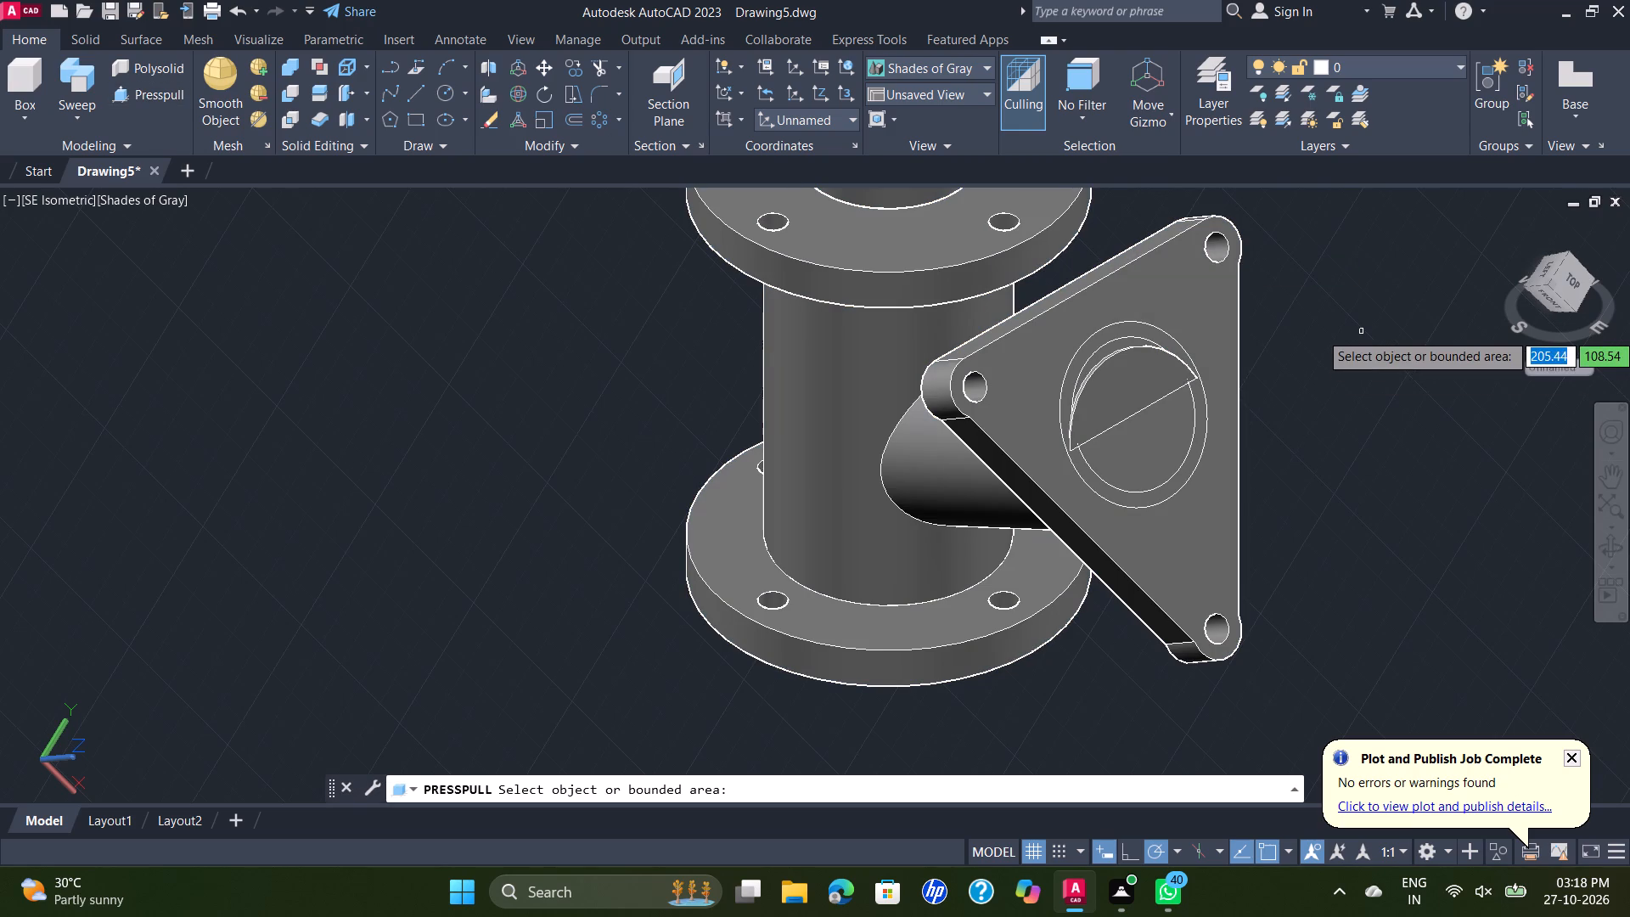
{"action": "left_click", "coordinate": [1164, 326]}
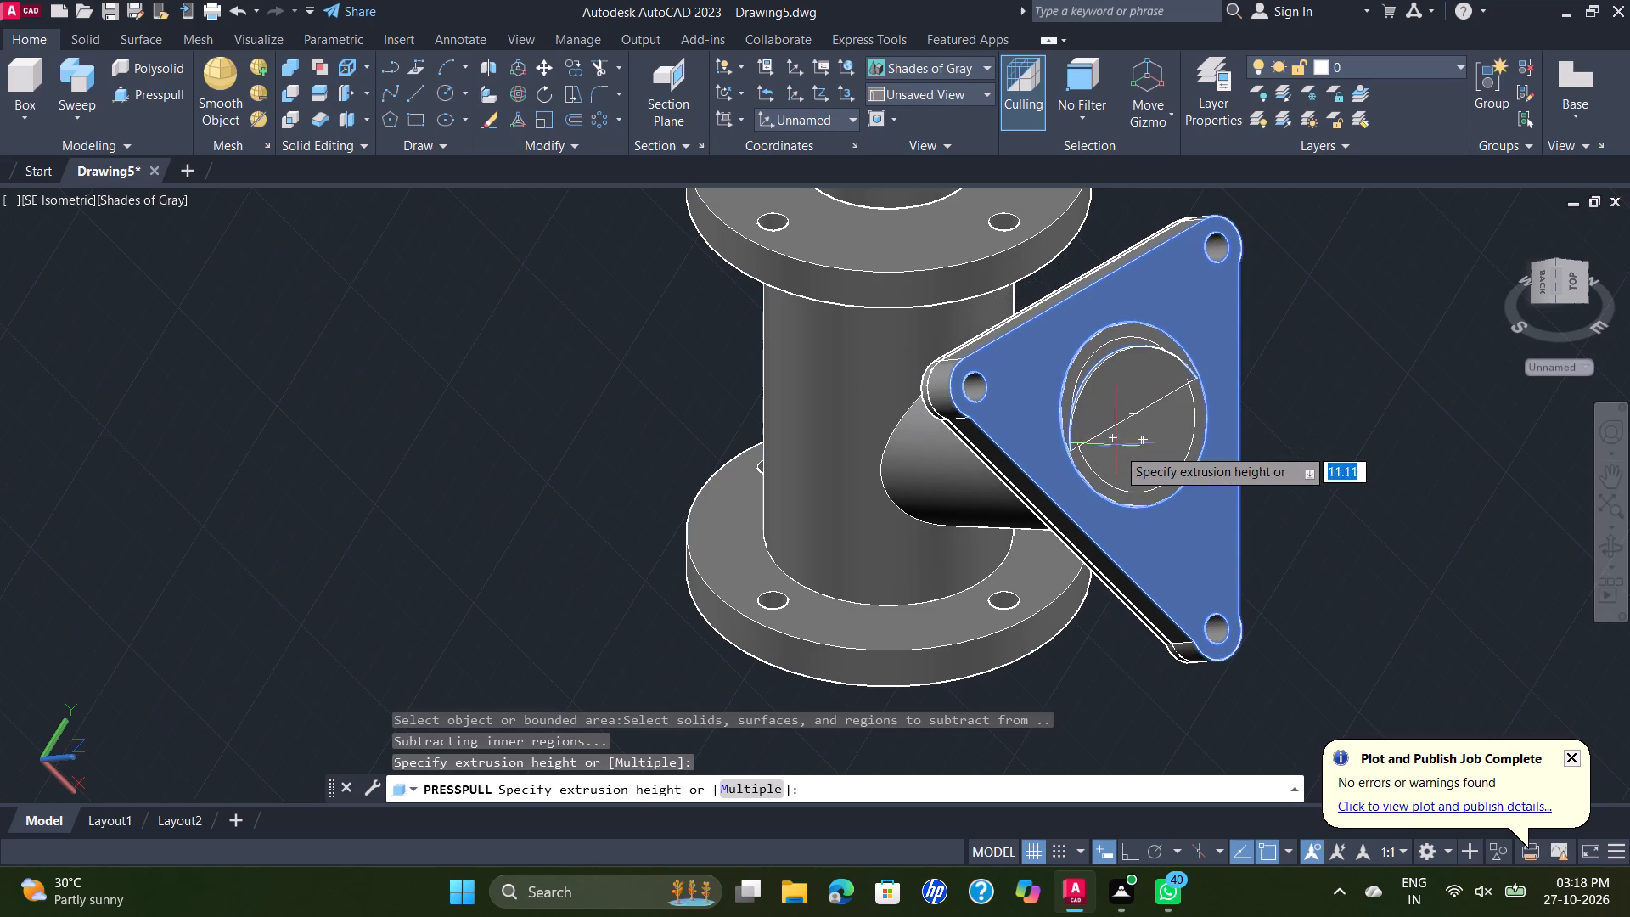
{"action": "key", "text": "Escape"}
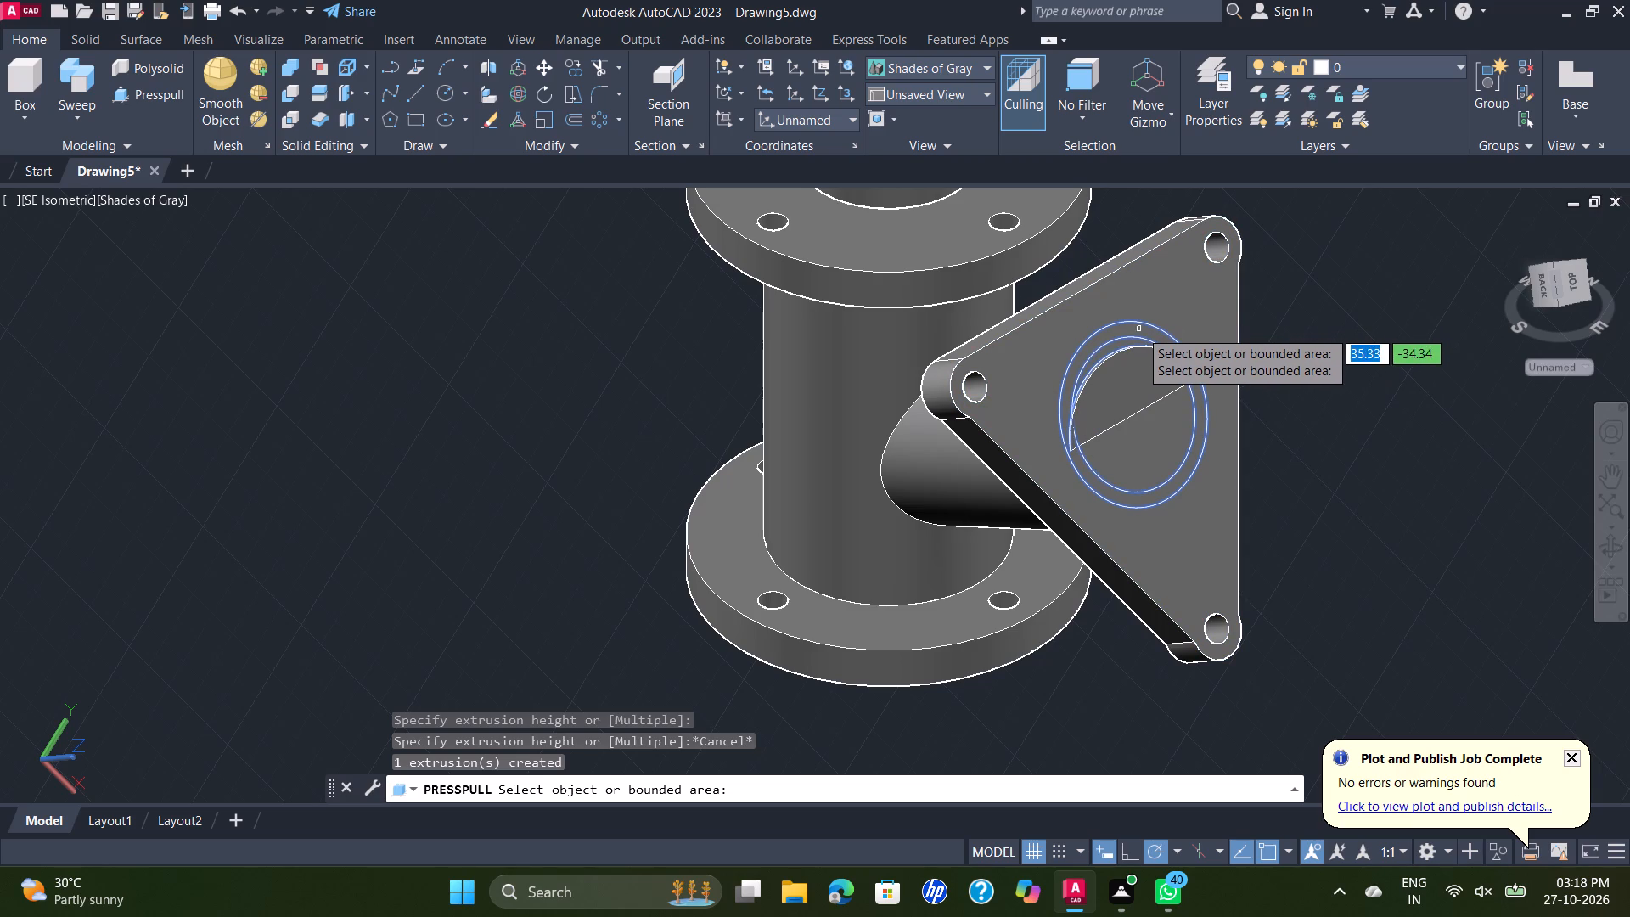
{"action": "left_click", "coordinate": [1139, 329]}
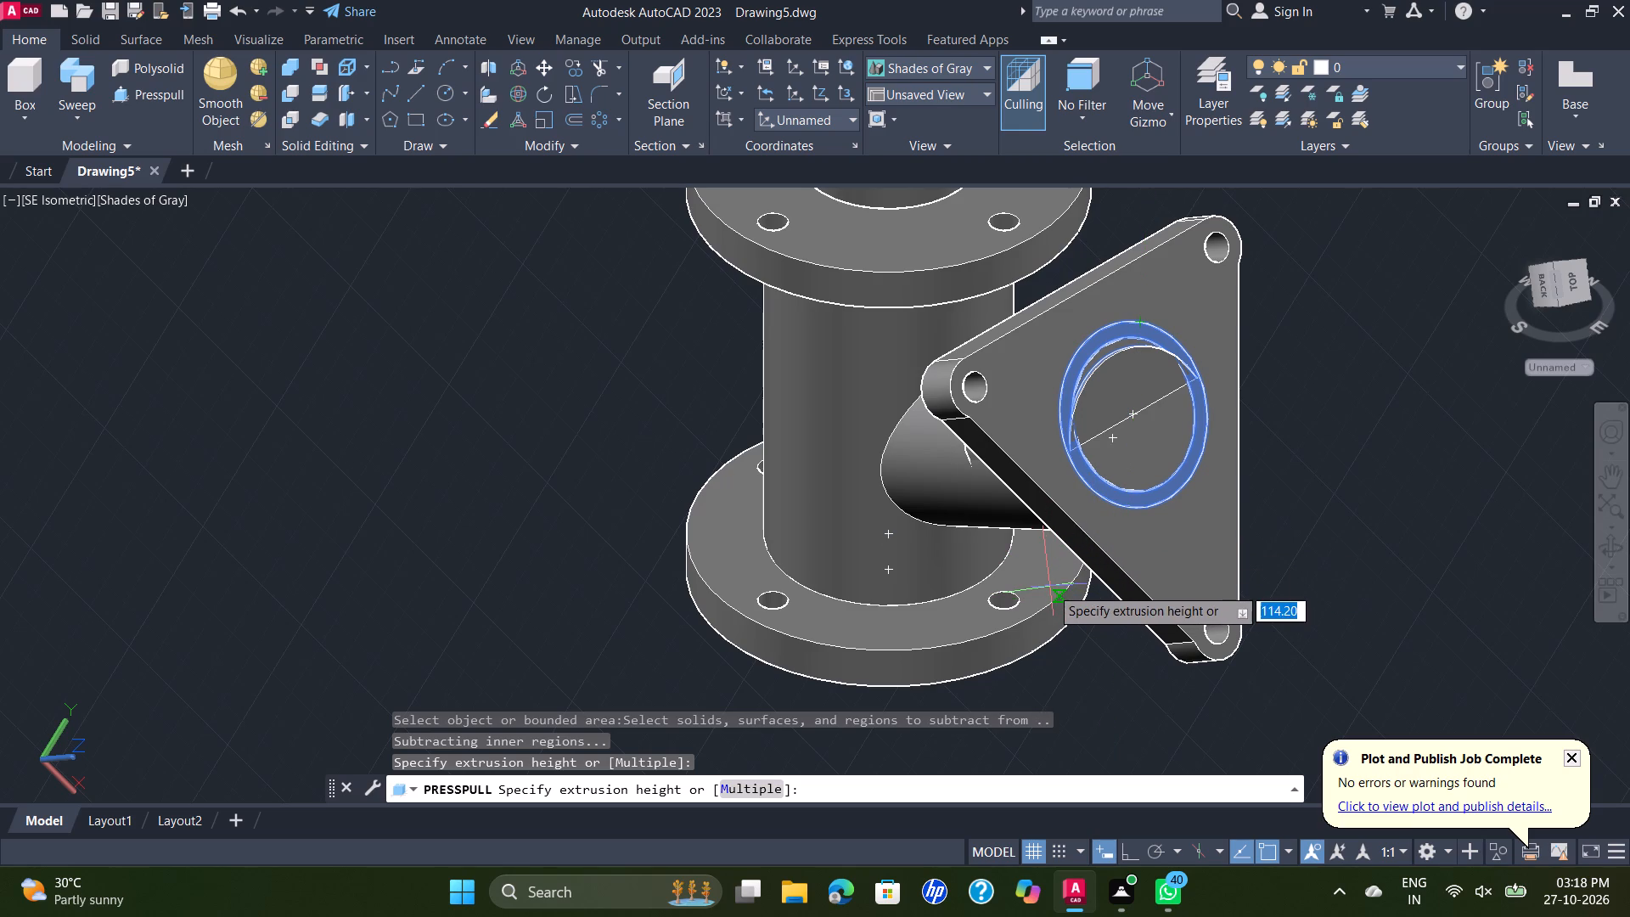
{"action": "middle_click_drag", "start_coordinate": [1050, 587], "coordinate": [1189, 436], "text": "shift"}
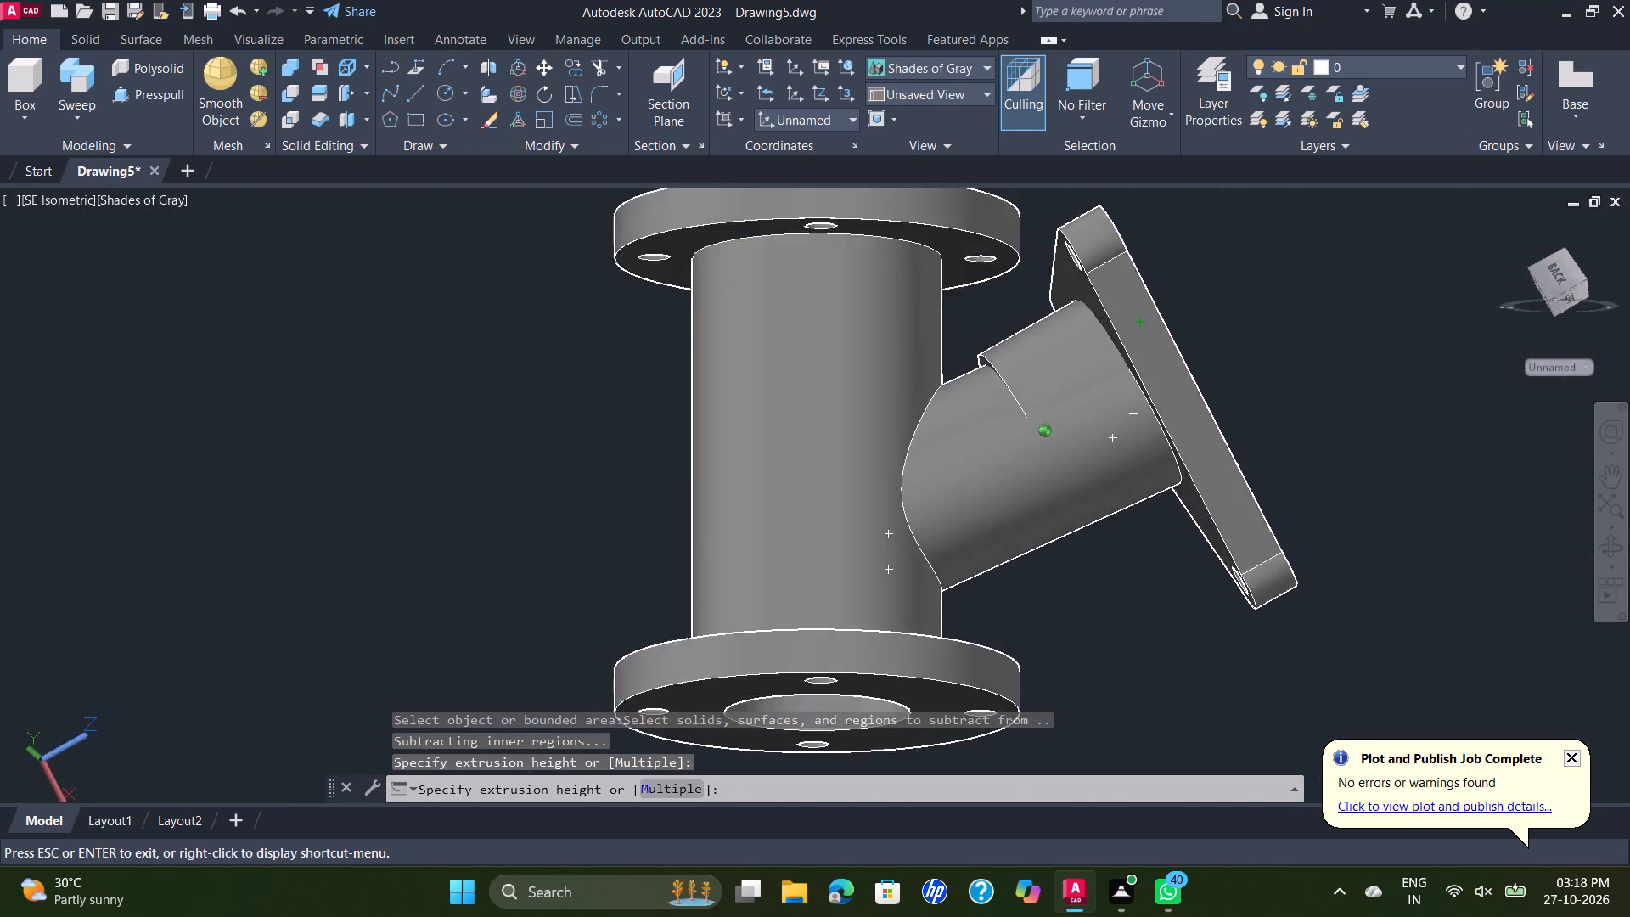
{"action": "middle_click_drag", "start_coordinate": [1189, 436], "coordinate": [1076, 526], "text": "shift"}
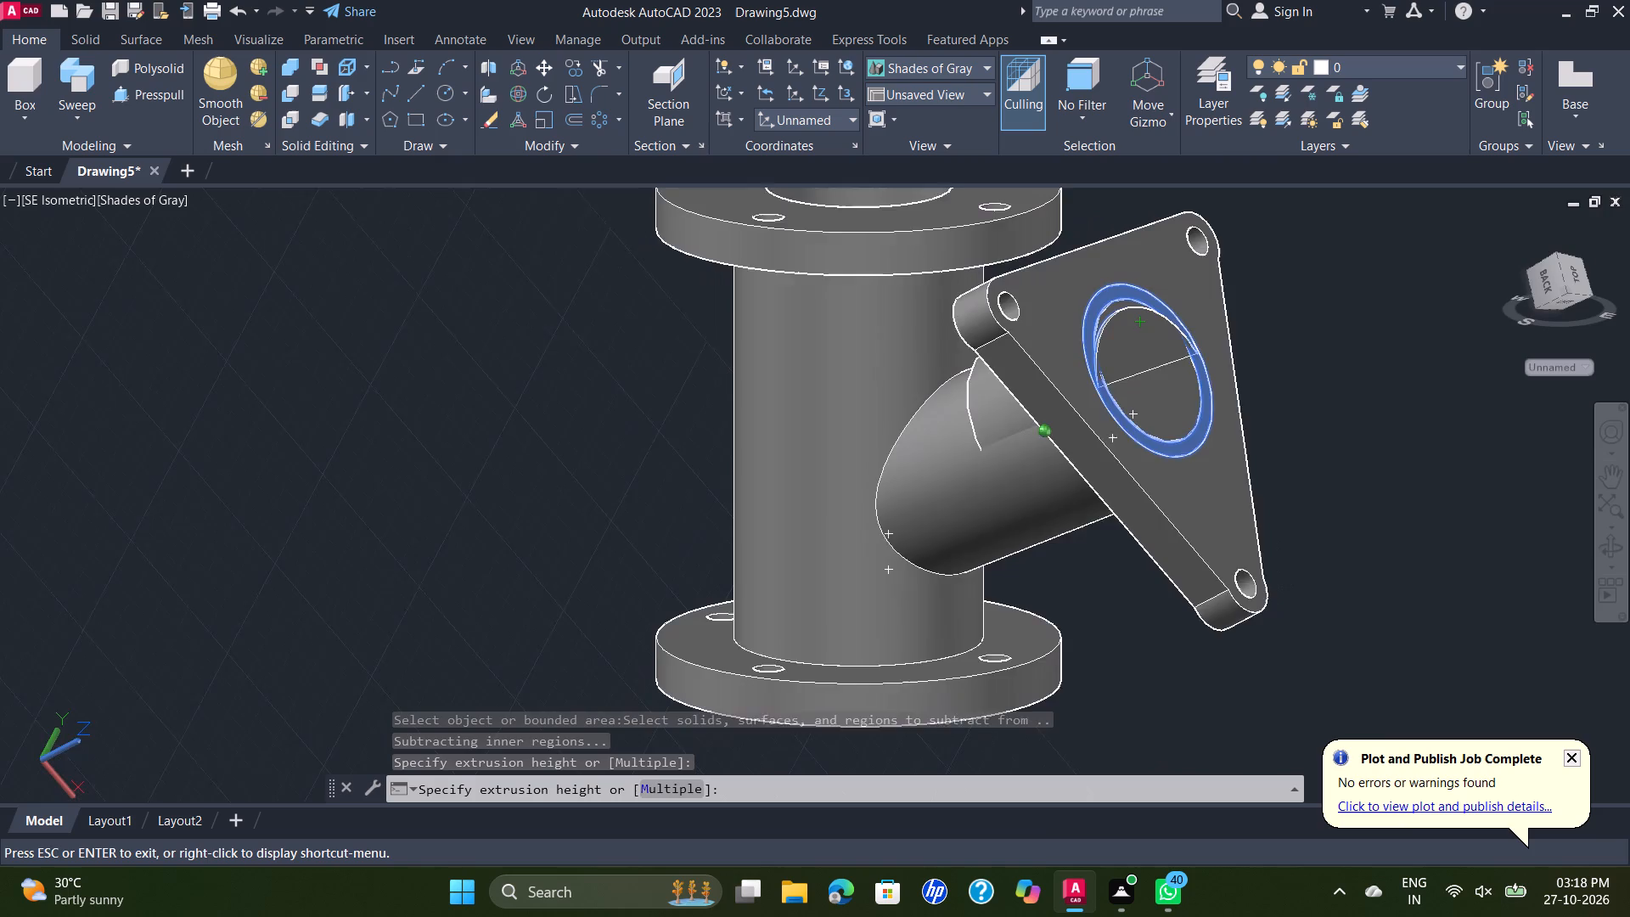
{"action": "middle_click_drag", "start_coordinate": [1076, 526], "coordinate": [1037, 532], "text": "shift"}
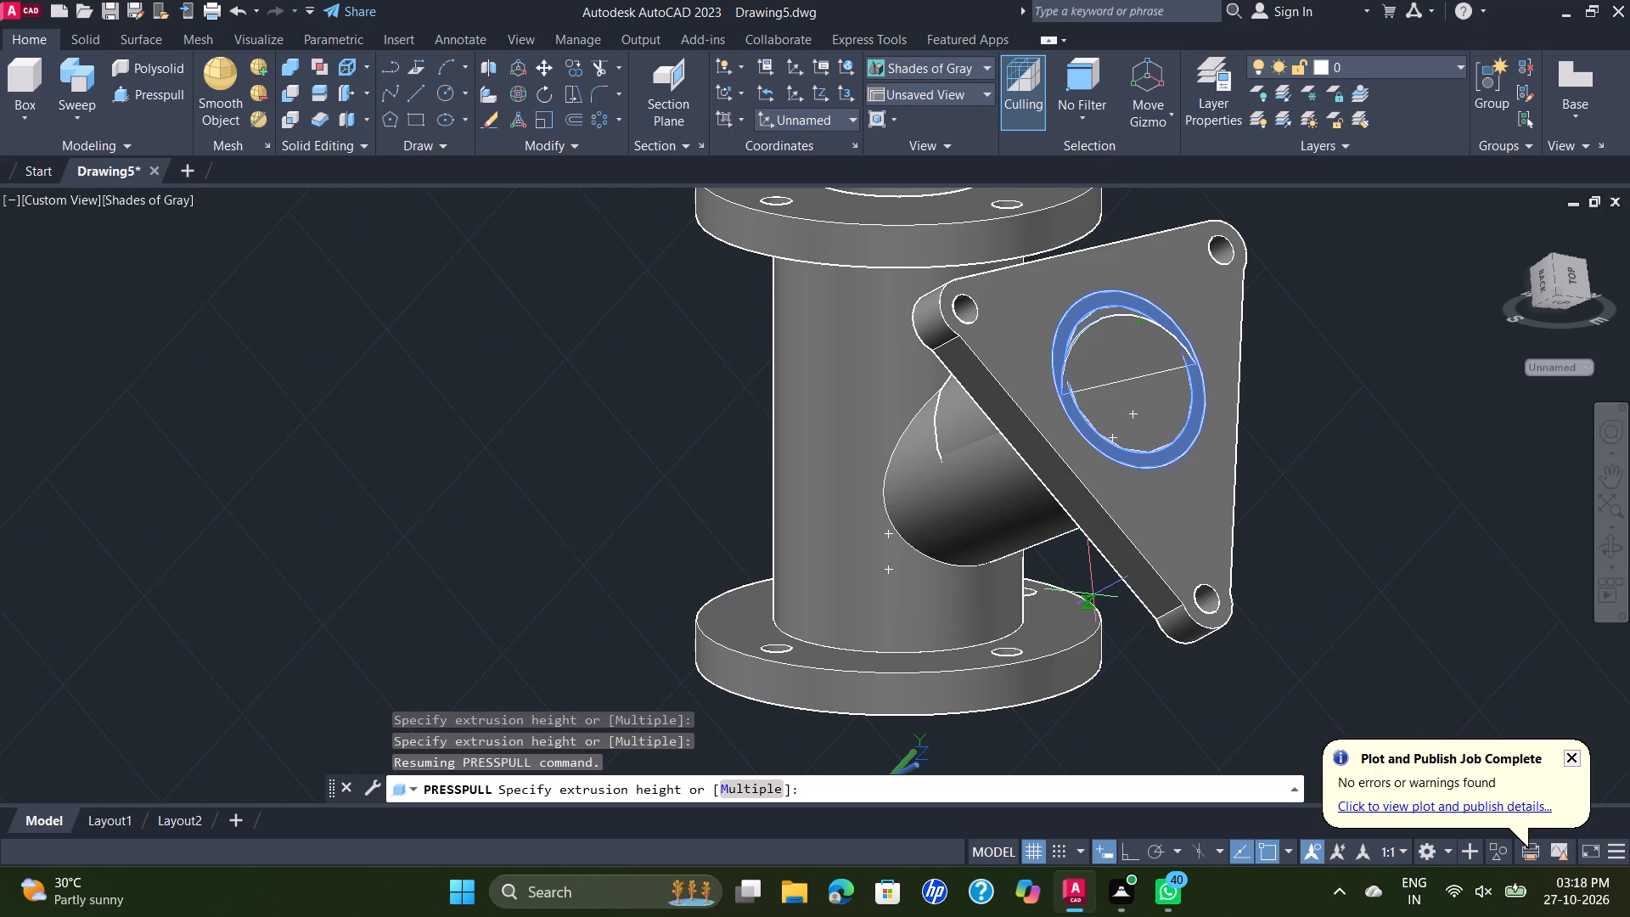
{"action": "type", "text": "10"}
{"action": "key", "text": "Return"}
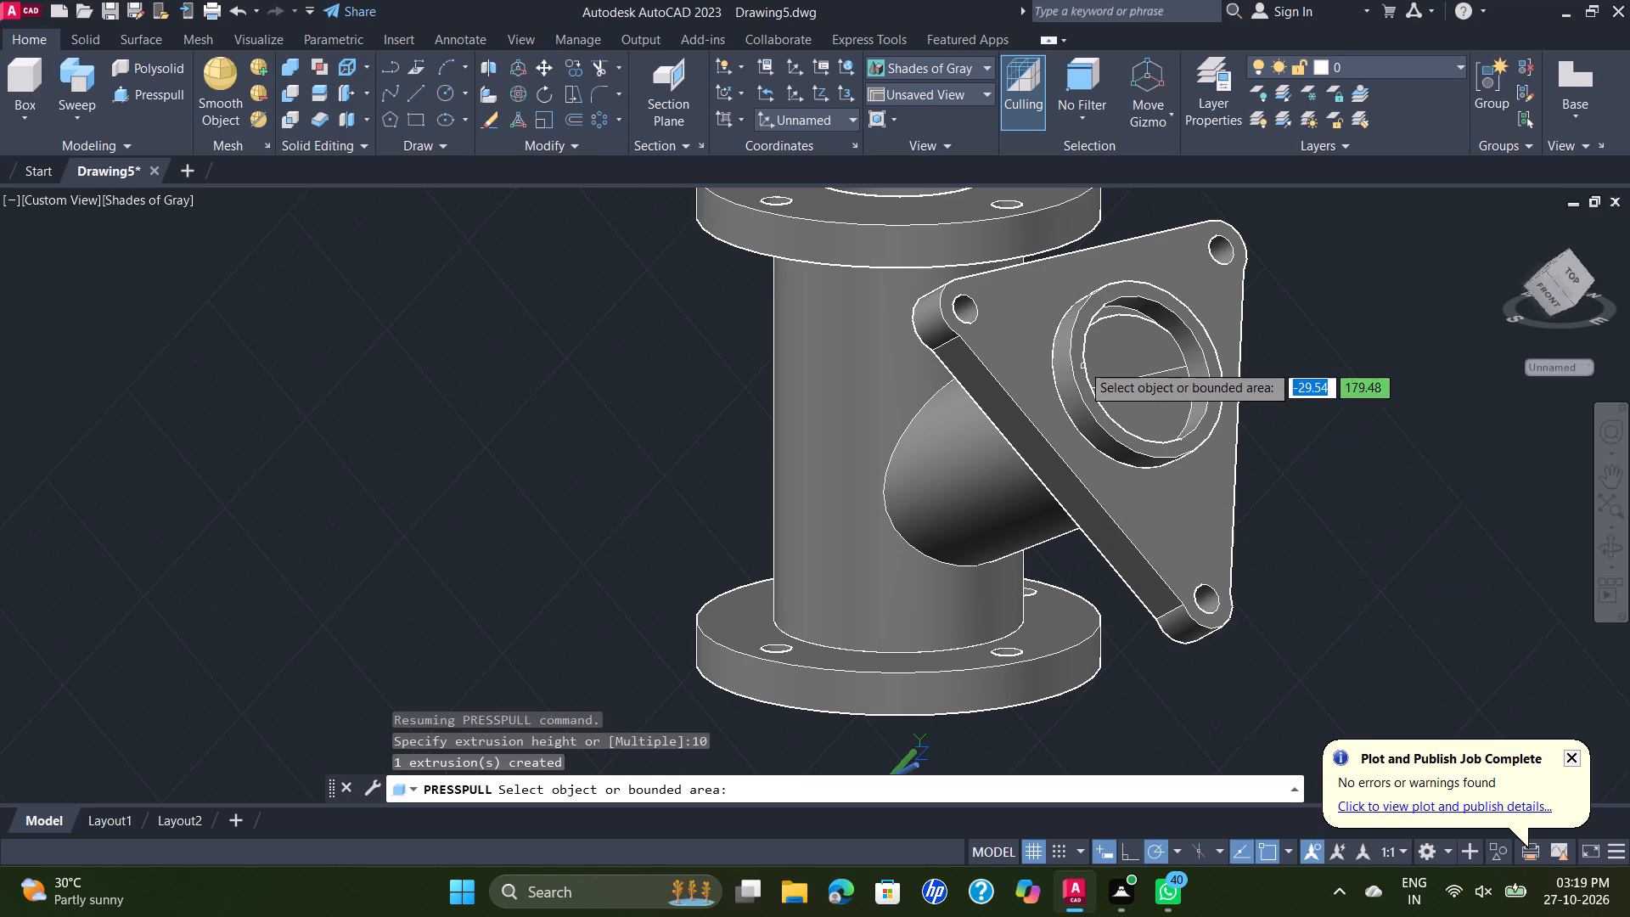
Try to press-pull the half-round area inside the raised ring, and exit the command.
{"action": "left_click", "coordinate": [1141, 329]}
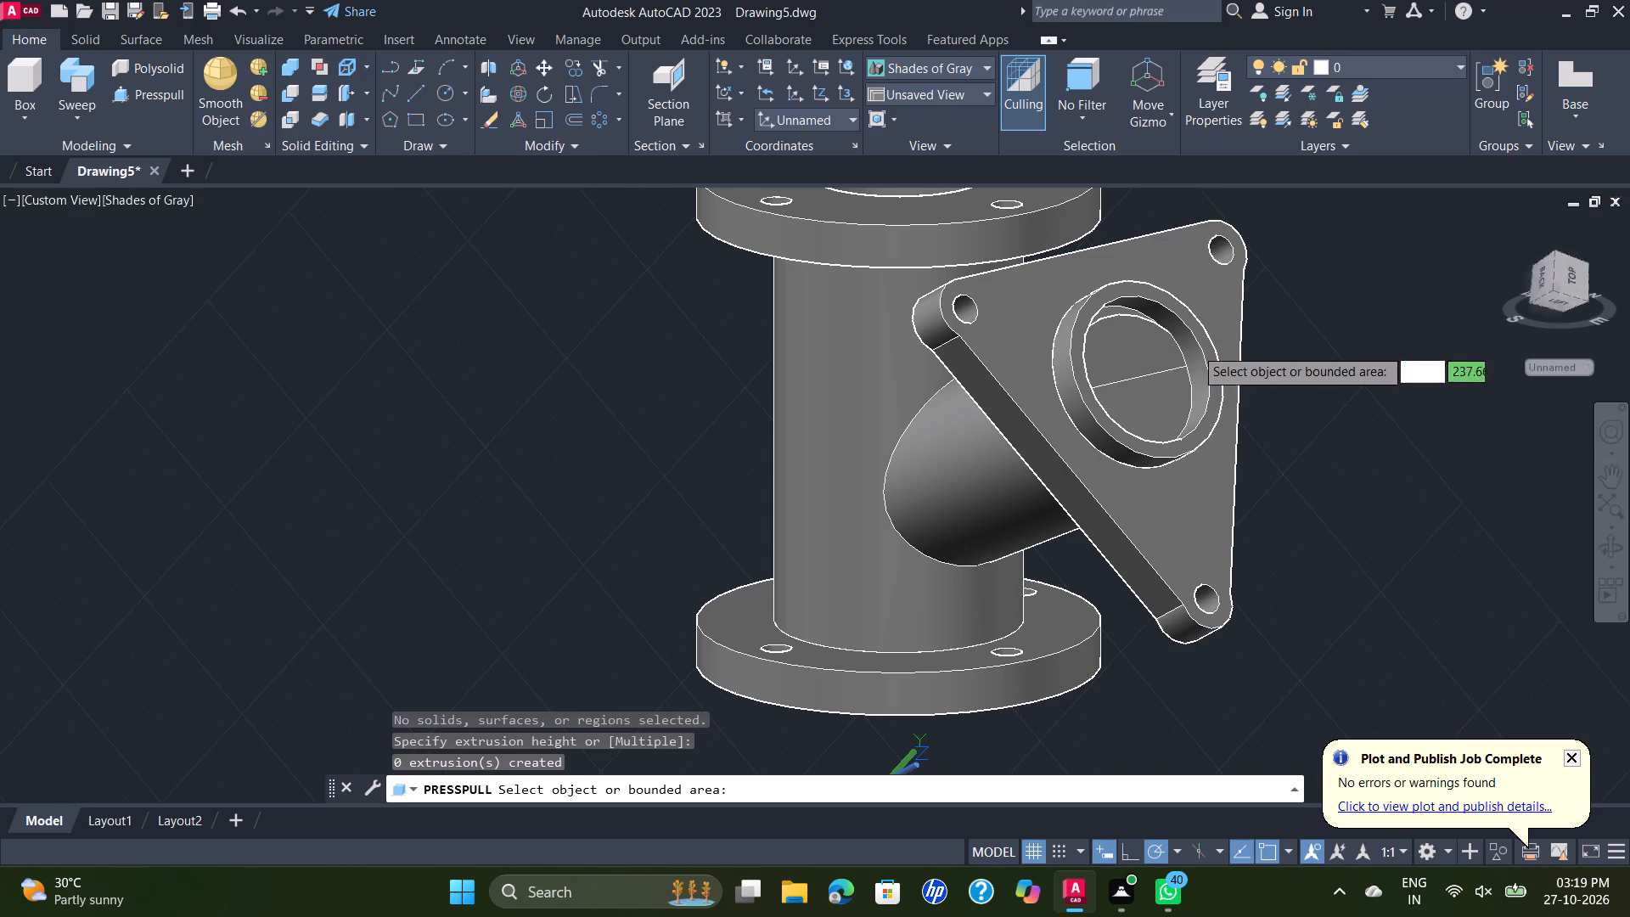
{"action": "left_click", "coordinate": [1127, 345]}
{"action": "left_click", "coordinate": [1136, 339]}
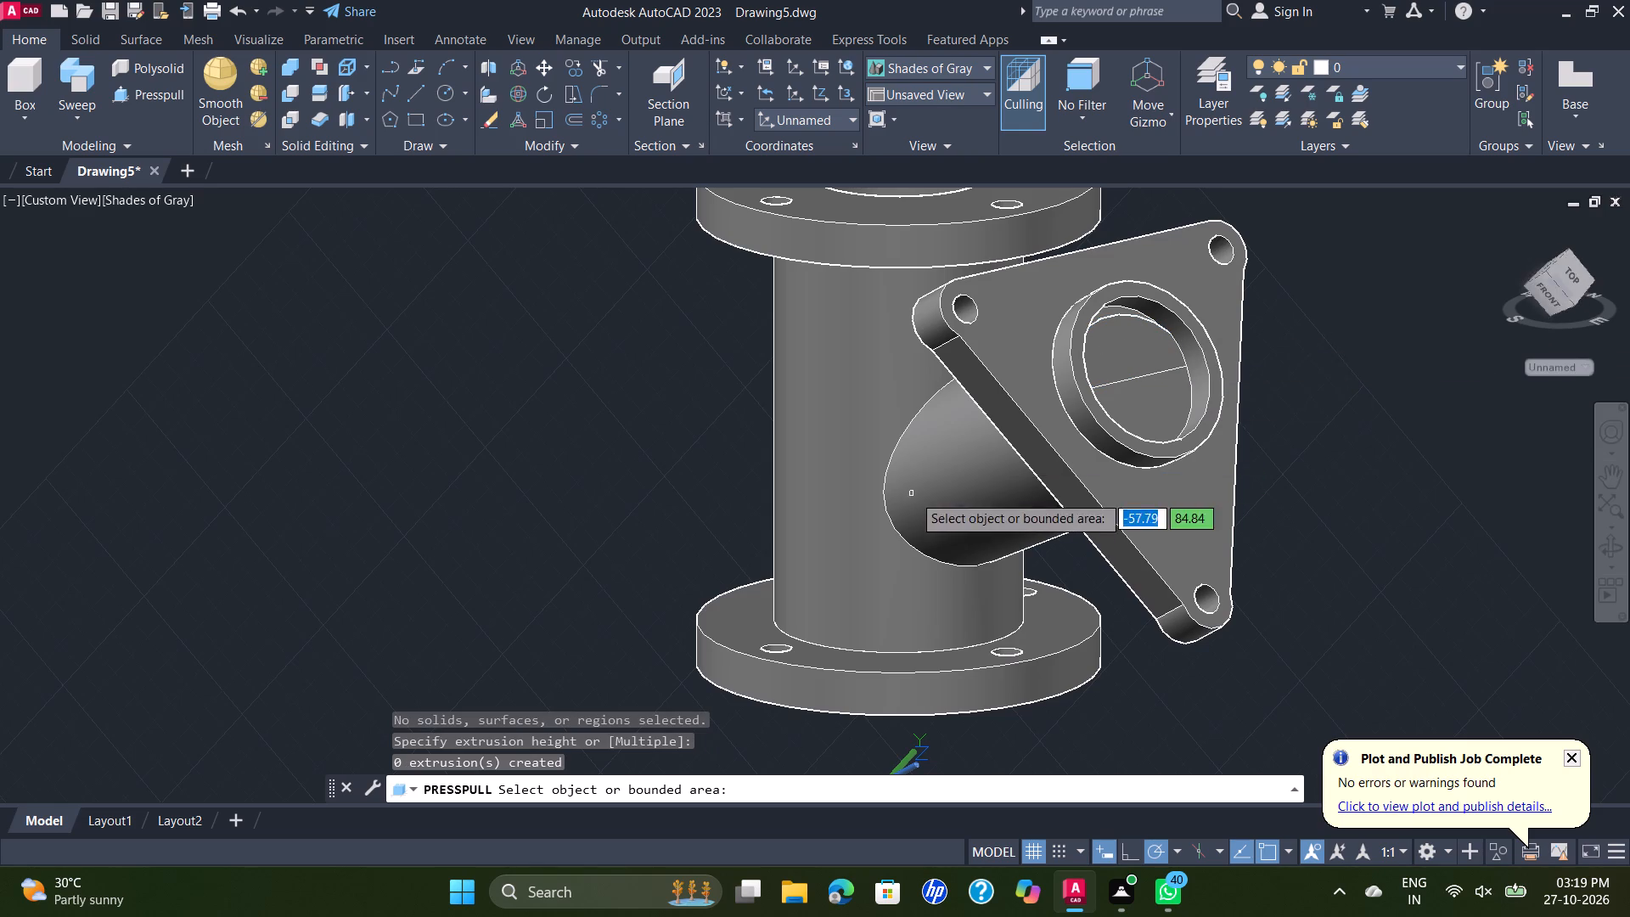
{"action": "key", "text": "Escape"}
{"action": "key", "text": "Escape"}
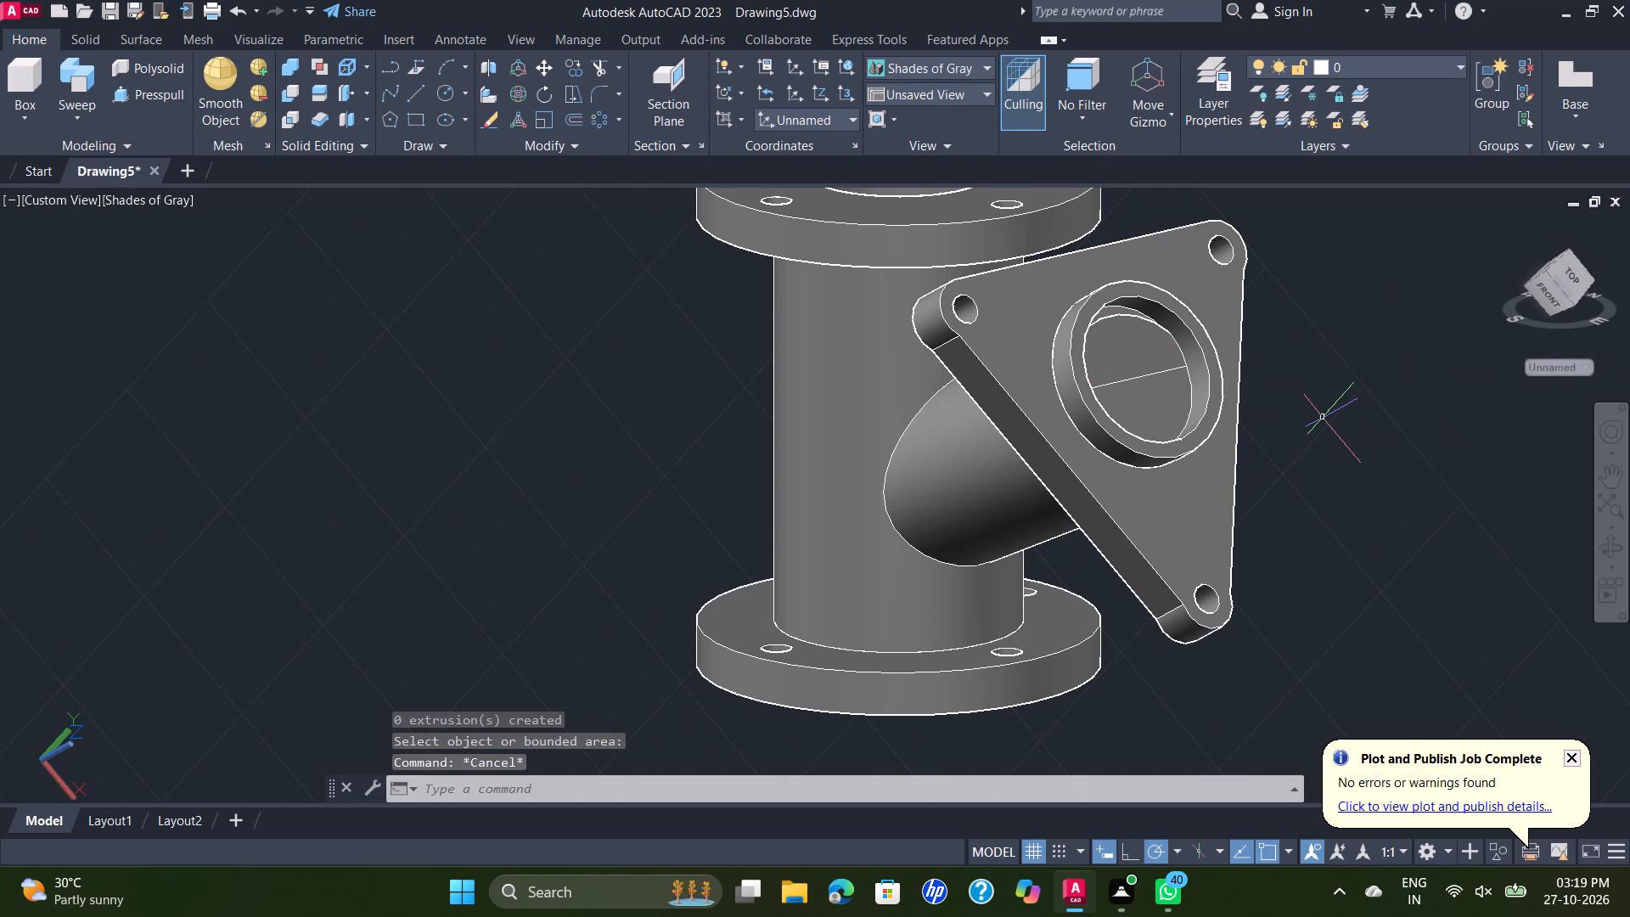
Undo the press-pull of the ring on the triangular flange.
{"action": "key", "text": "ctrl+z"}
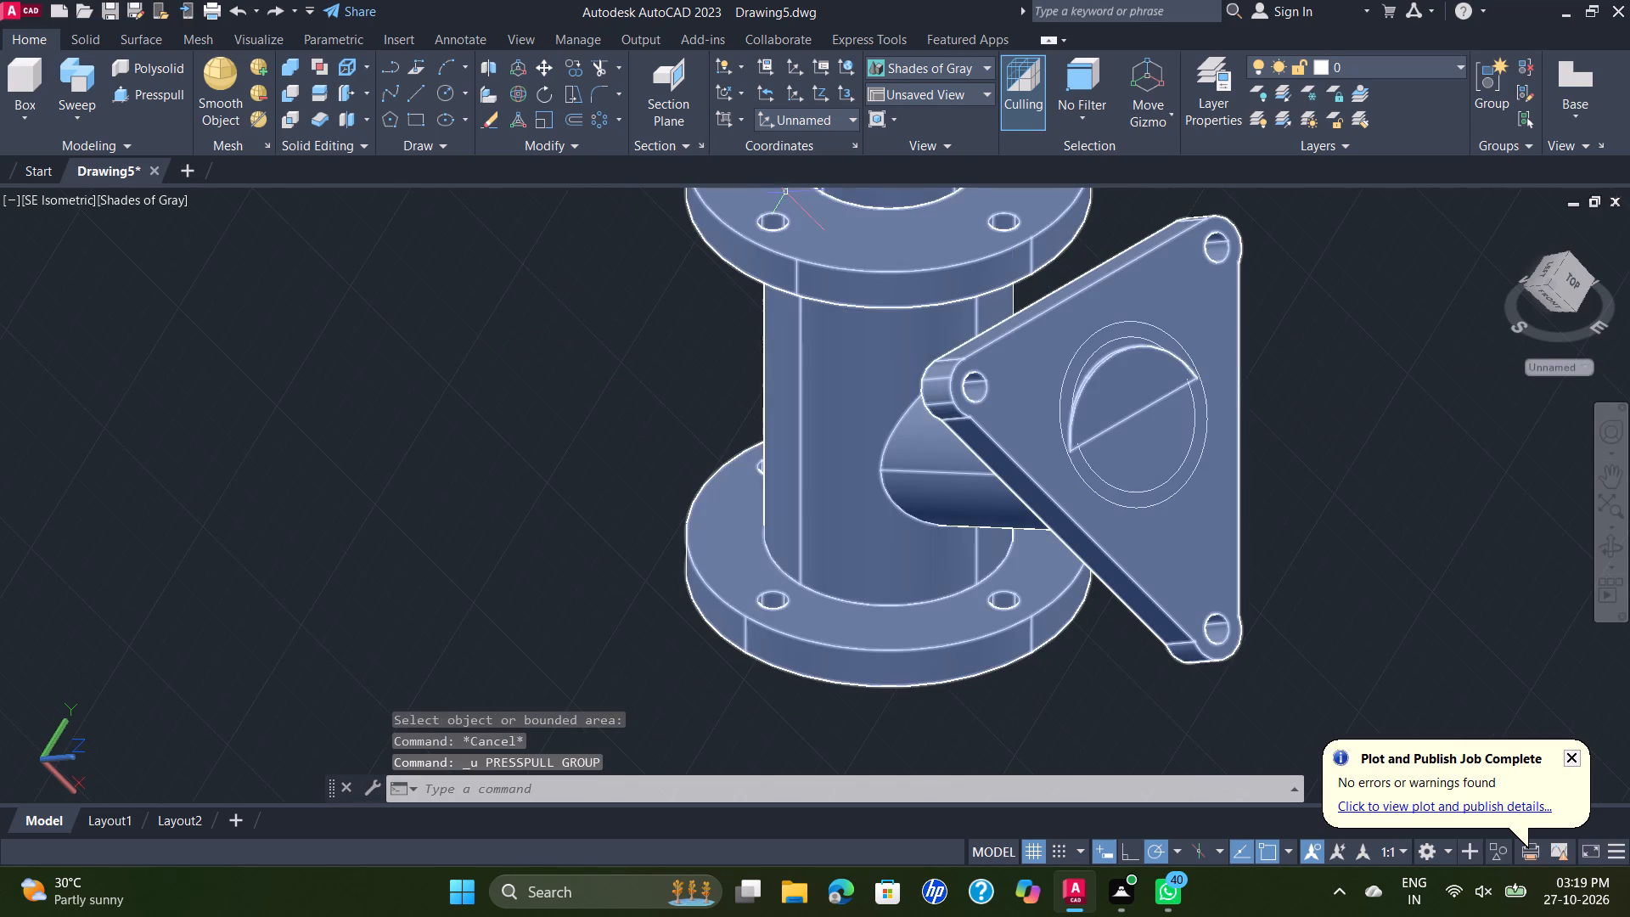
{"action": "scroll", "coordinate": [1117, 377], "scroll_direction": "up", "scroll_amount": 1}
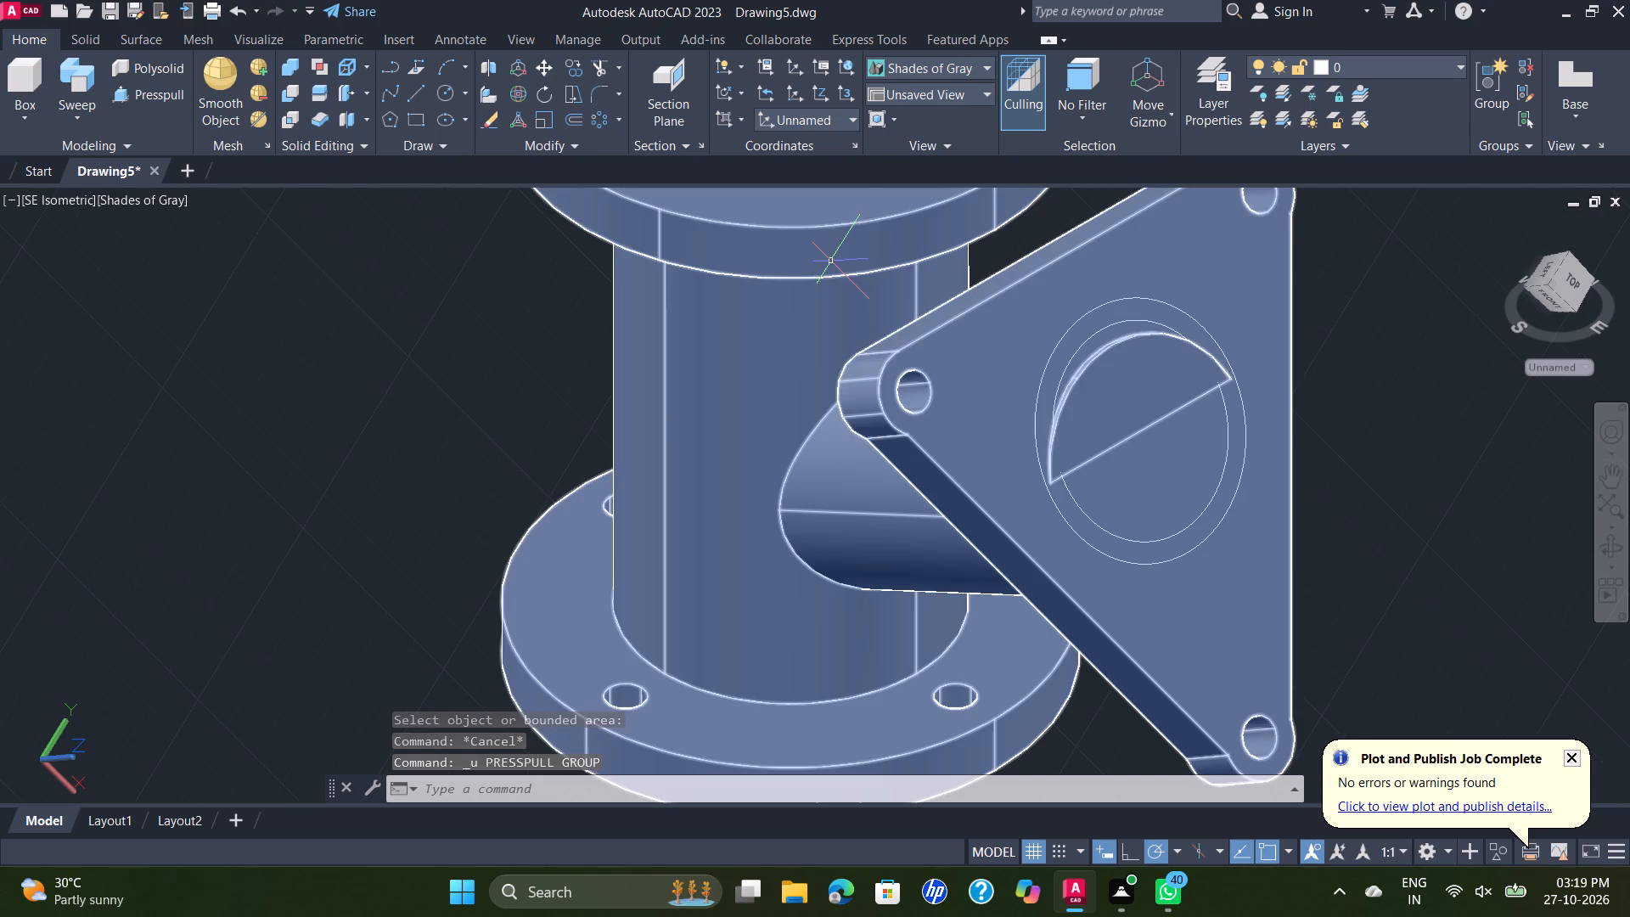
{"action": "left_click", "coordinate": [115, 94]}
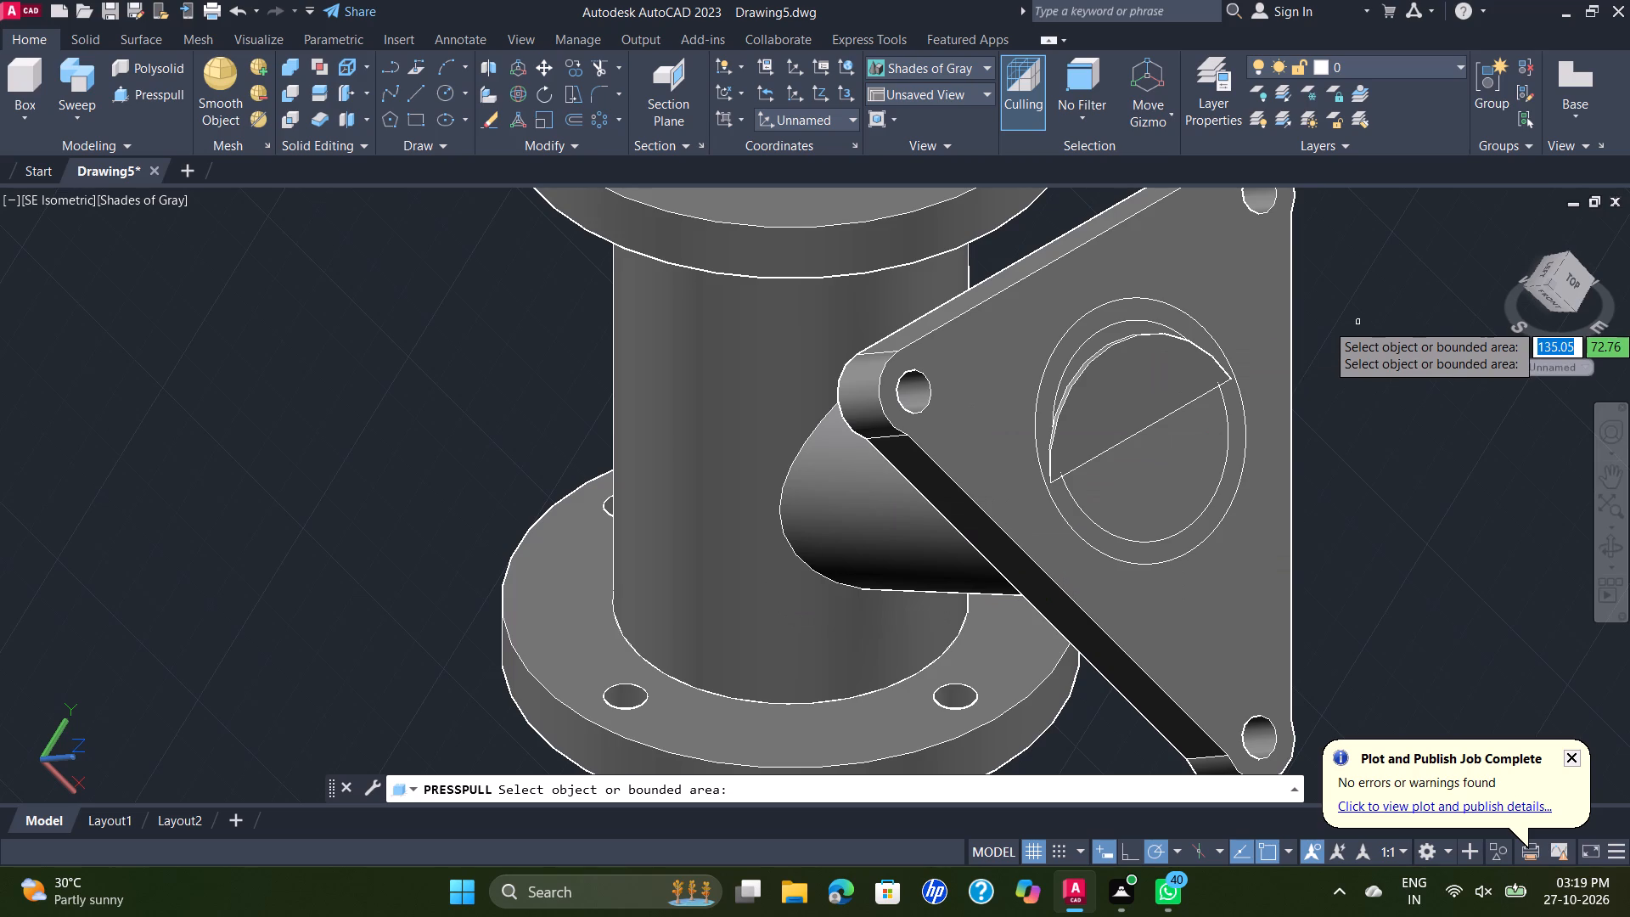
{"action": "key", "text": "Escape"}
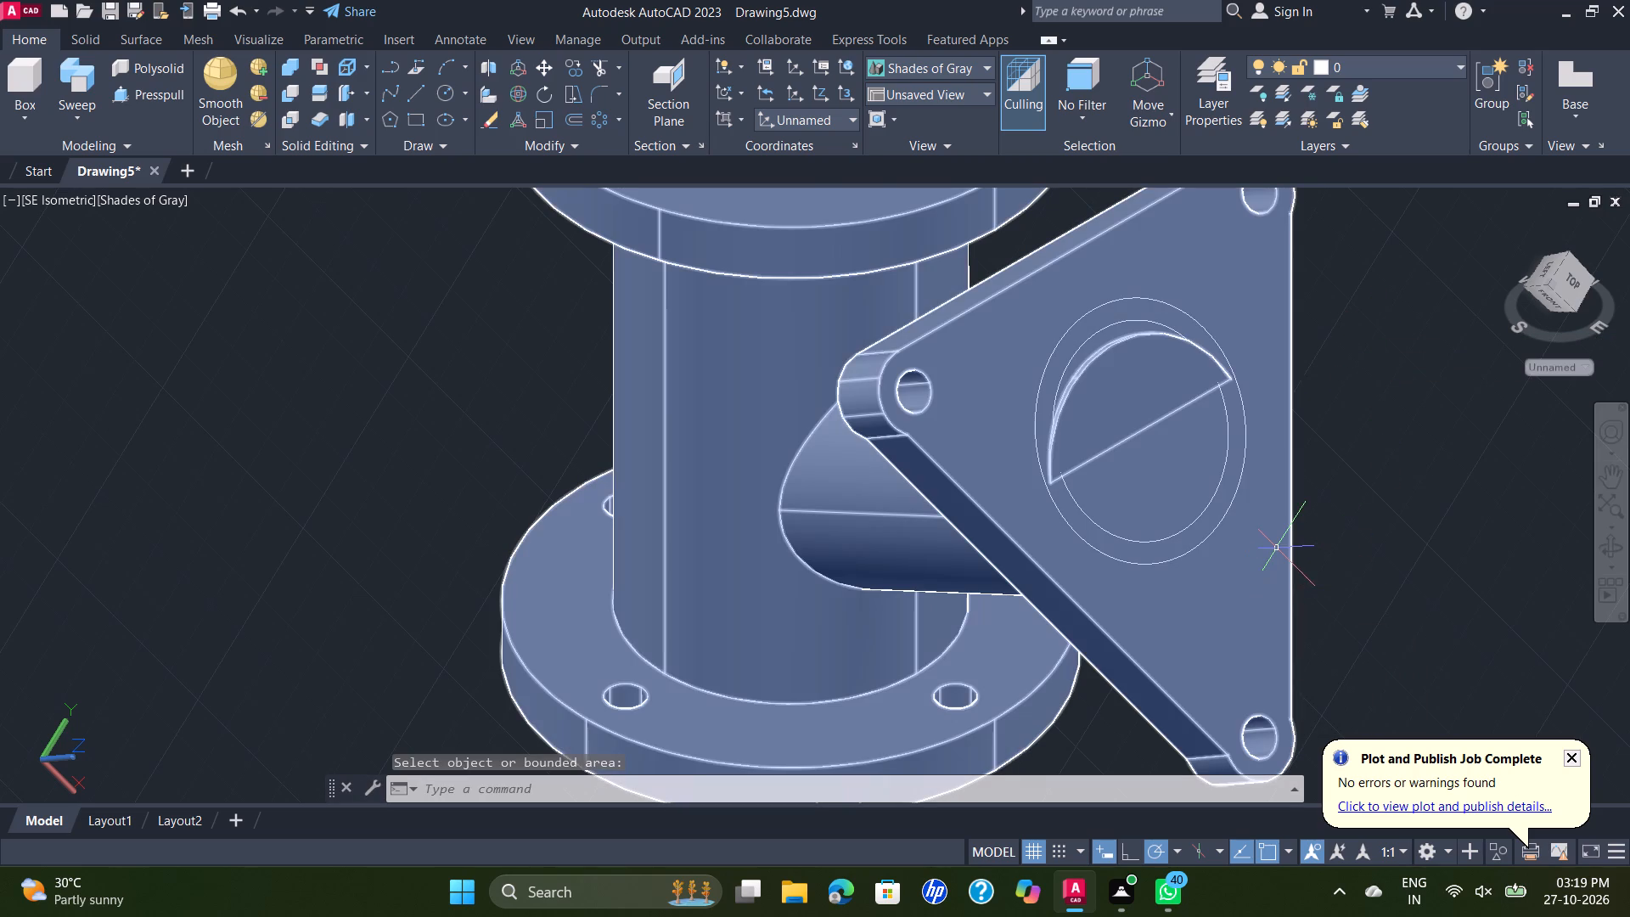
Undo both circles on the triangular flange's outer face and the earlier union, back to a separate triangular flange.
{"action": "scroll", "coordinate": [1281, 549], "scroll_direction": "down", "scroll_amount": 1}
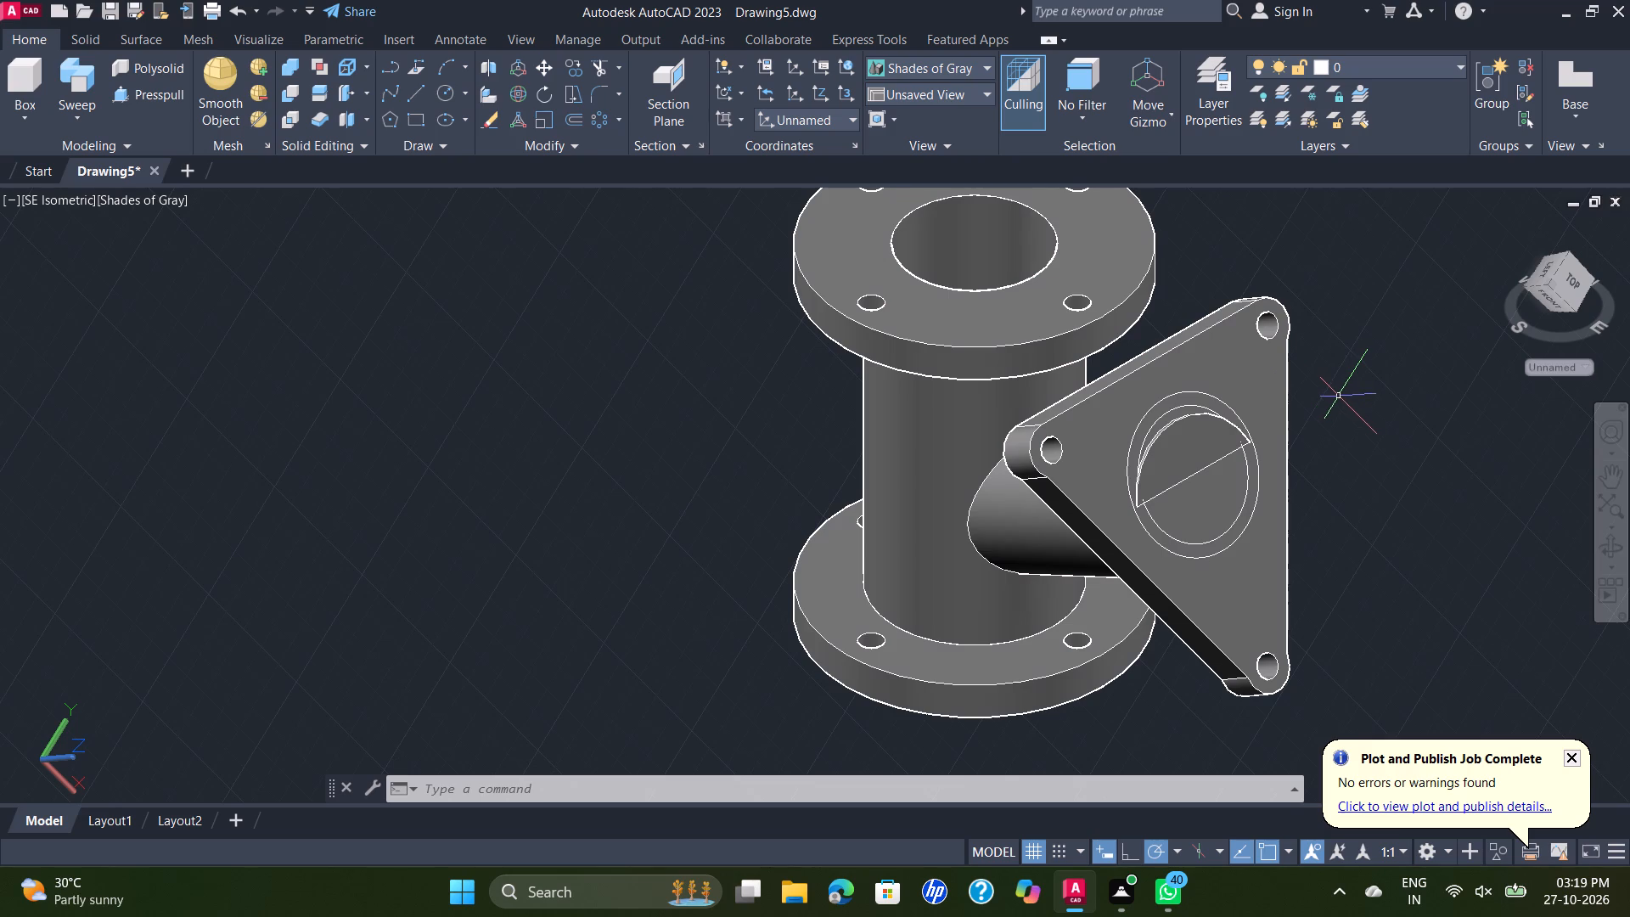
{"action": "key", "text": "ctrl+z"}
{"action": "key", "text": "ctrl+z"}
{"action": "key", "text": "ctrl+z"}
{"action": "key", "text": "ctrl+z"}
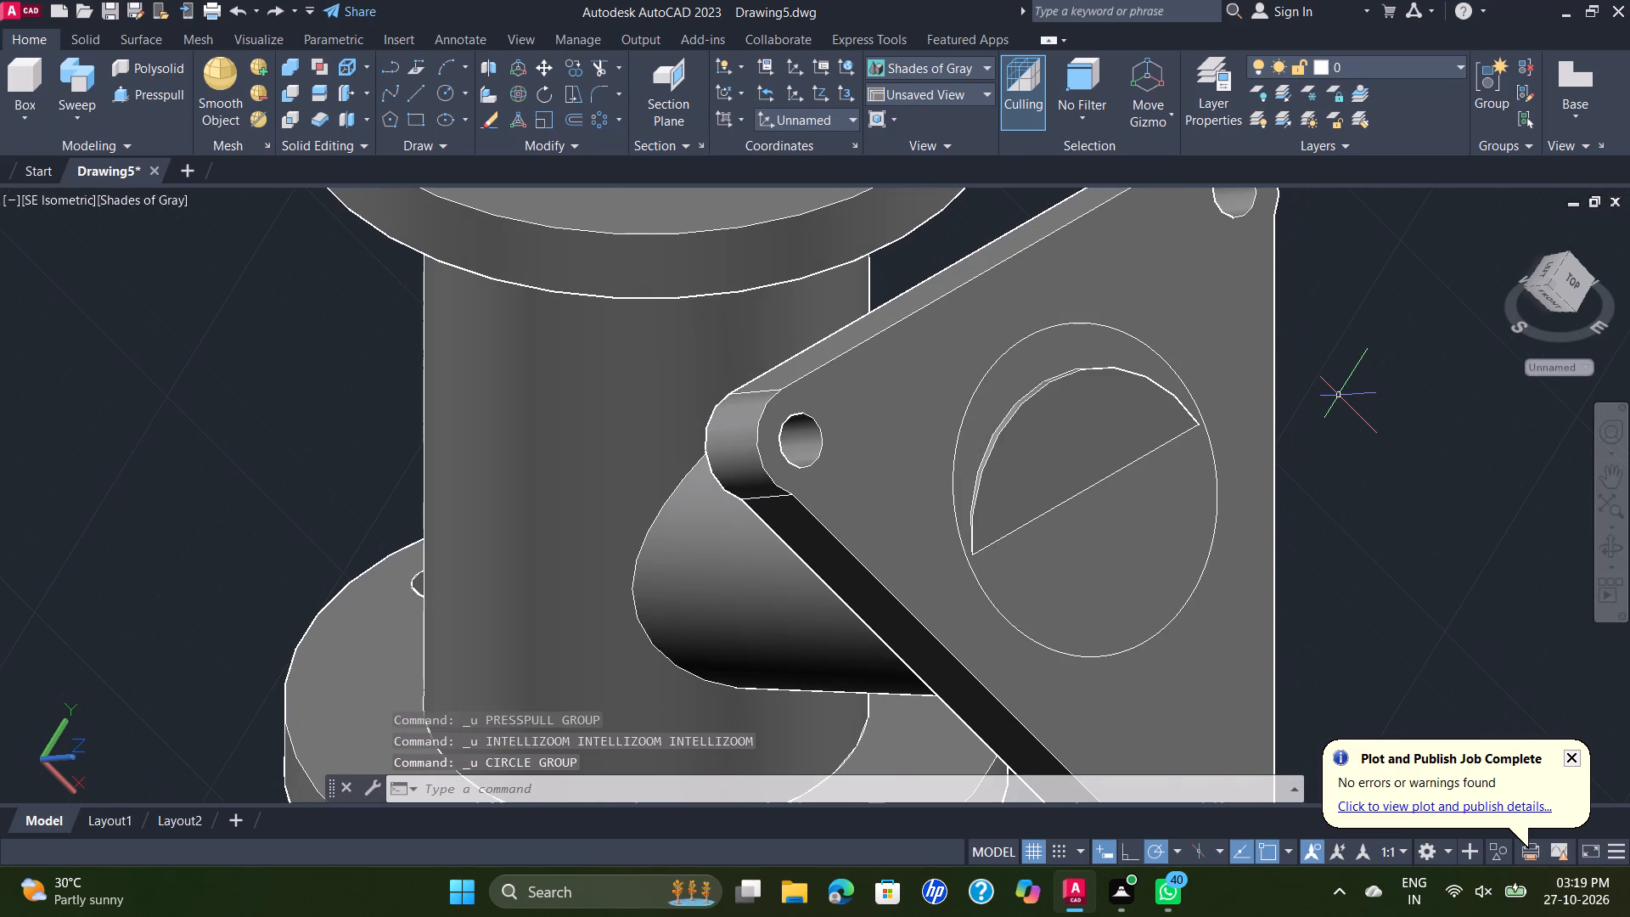
{"action": "key", "text": "ctrl+z"}
{"action": "key", "text": "ctrl+z"}
{"action": "key", "text": "ctrl+z"}
{"action": "key", "text": "ctrl+z"}
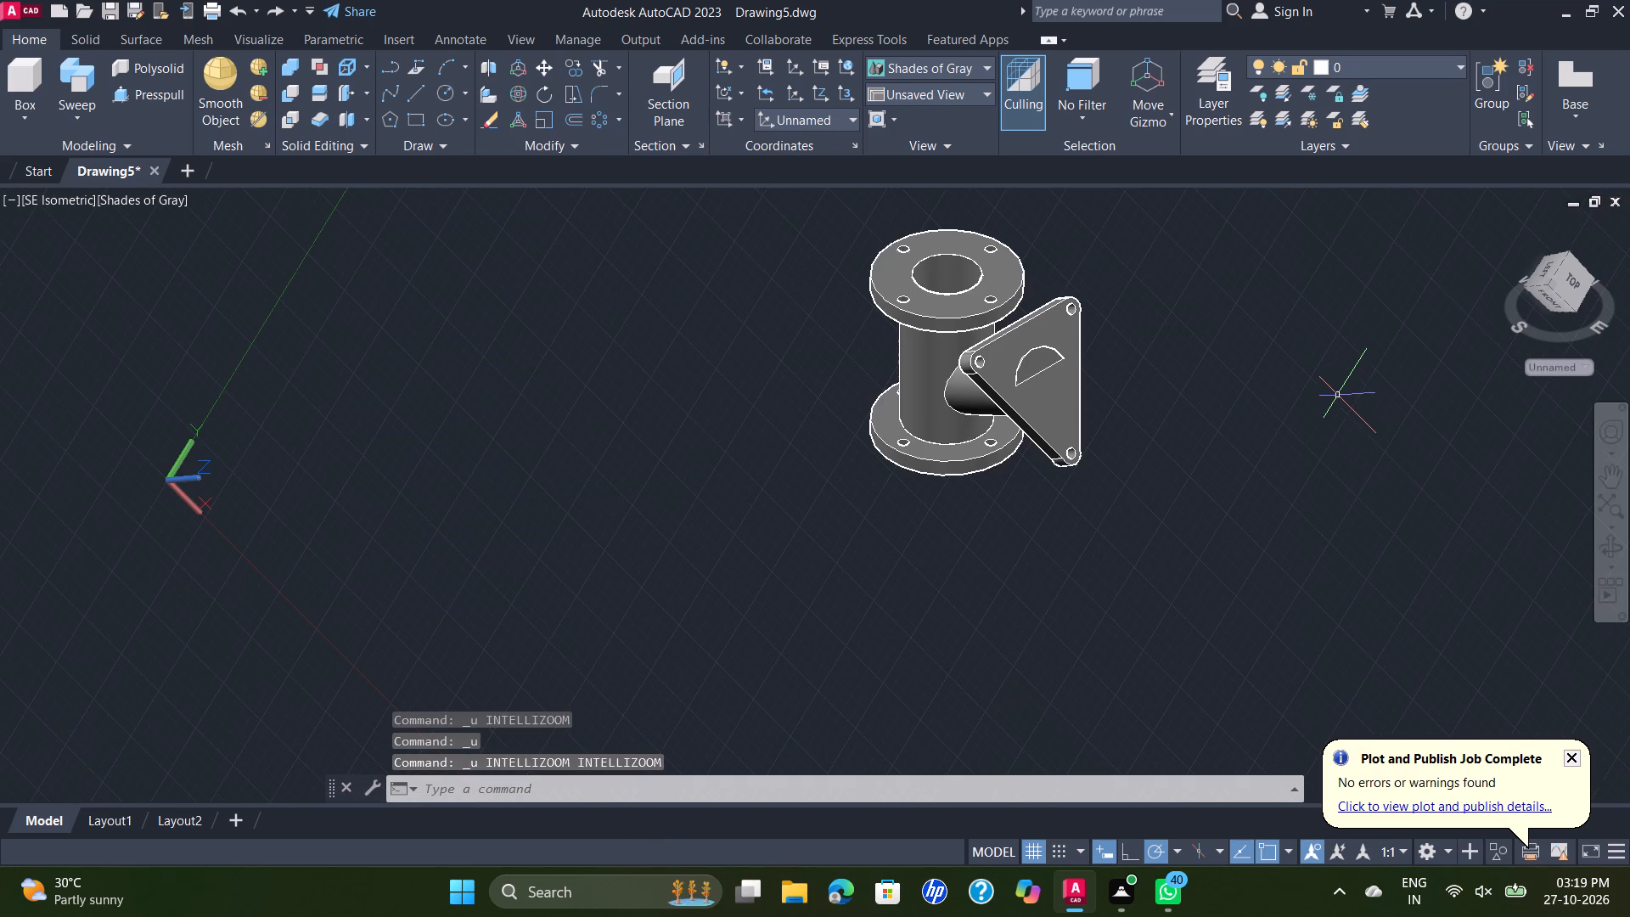
{"action": "key", "text": "ctrl+z"}
{"action": "key", "text": "ctrl+z"}
{"action": "key", "text": "ctrl+z"}
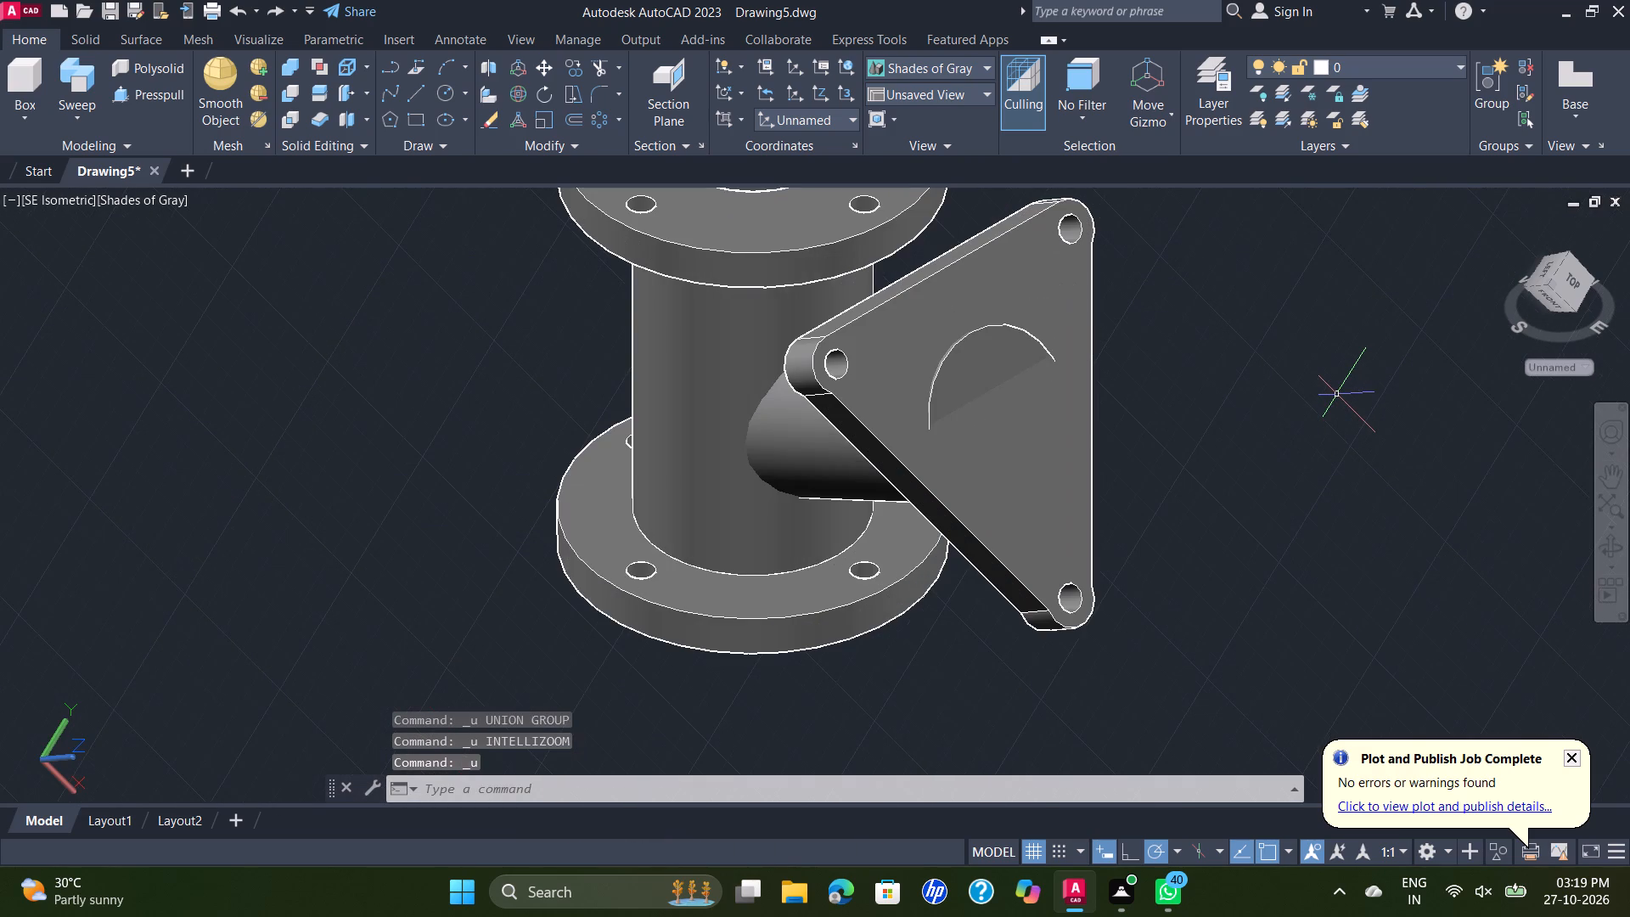
{"action": "key", "text": "ctrl+z"}
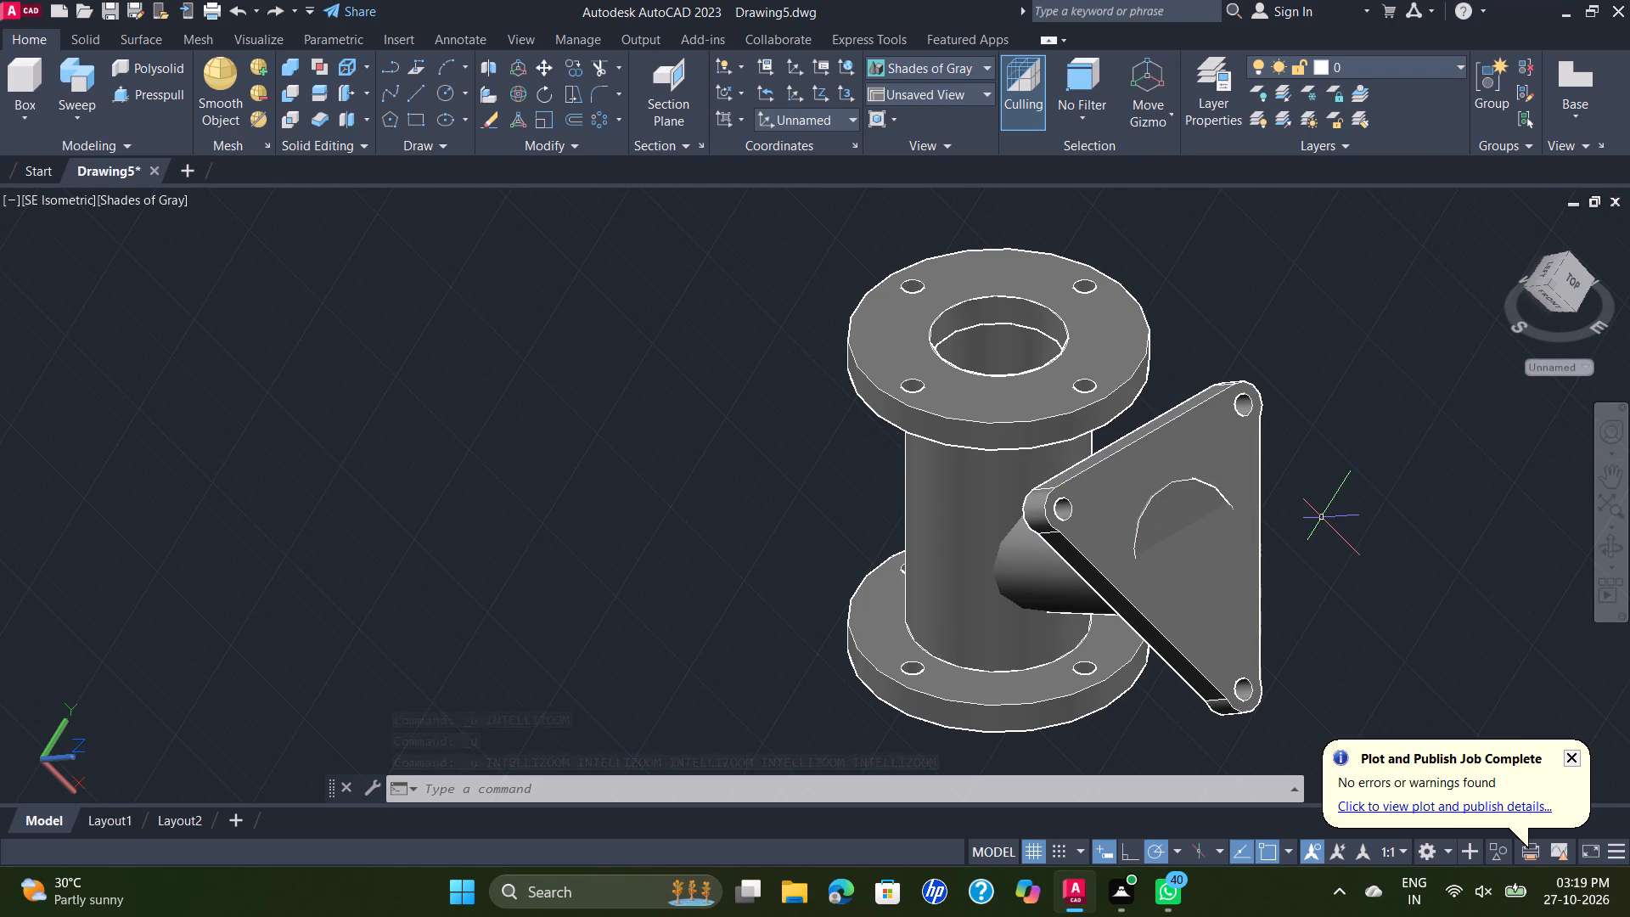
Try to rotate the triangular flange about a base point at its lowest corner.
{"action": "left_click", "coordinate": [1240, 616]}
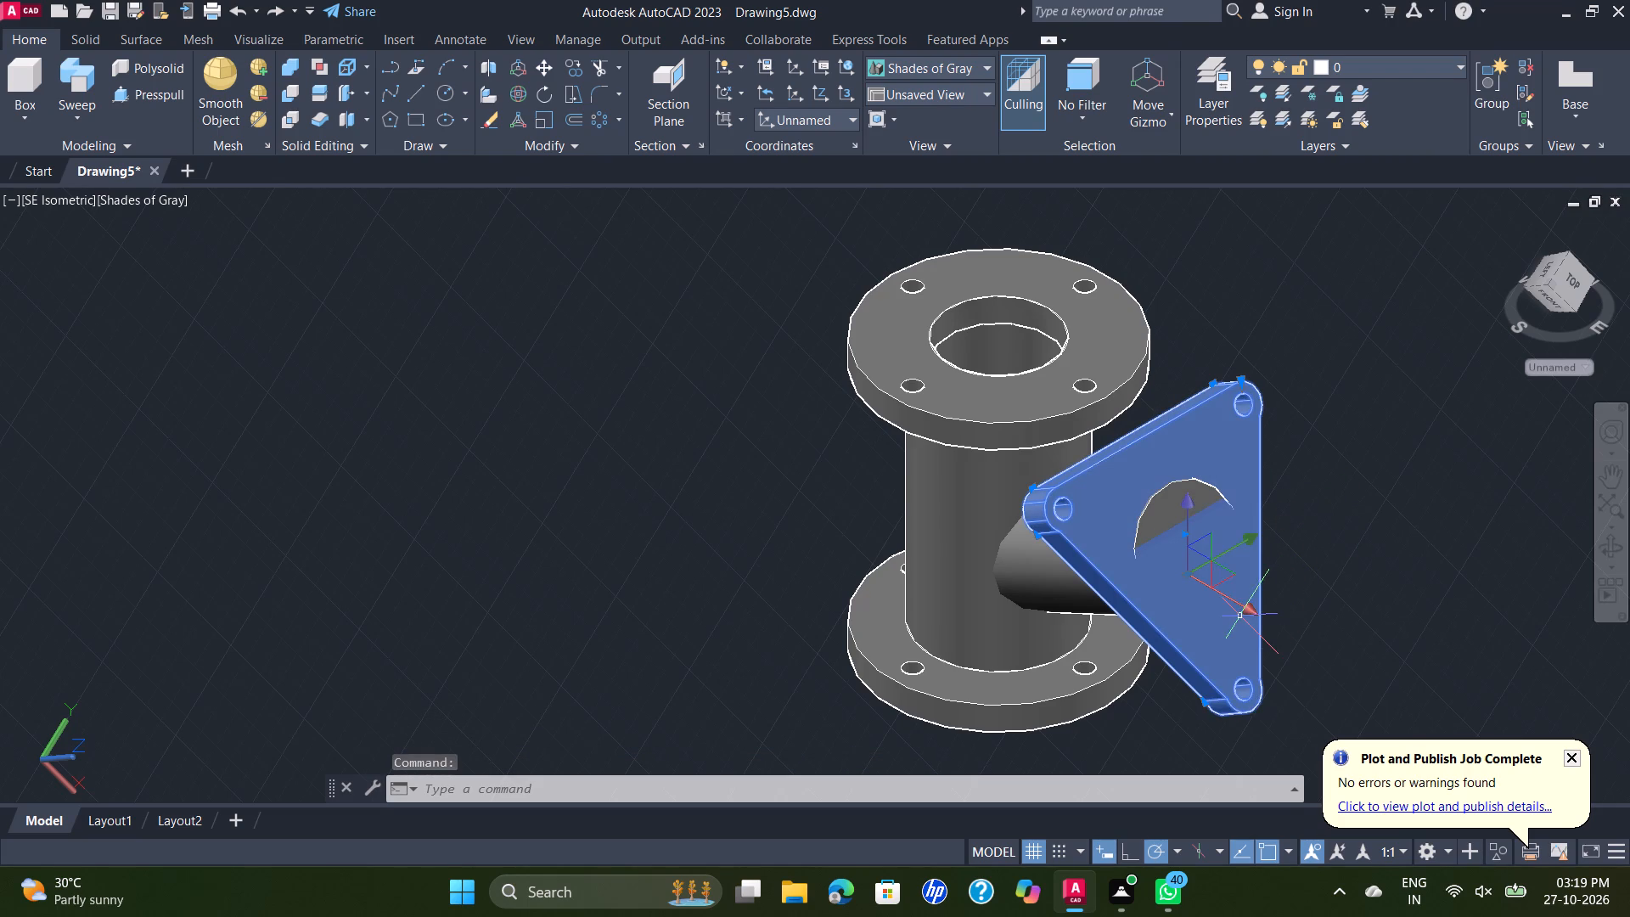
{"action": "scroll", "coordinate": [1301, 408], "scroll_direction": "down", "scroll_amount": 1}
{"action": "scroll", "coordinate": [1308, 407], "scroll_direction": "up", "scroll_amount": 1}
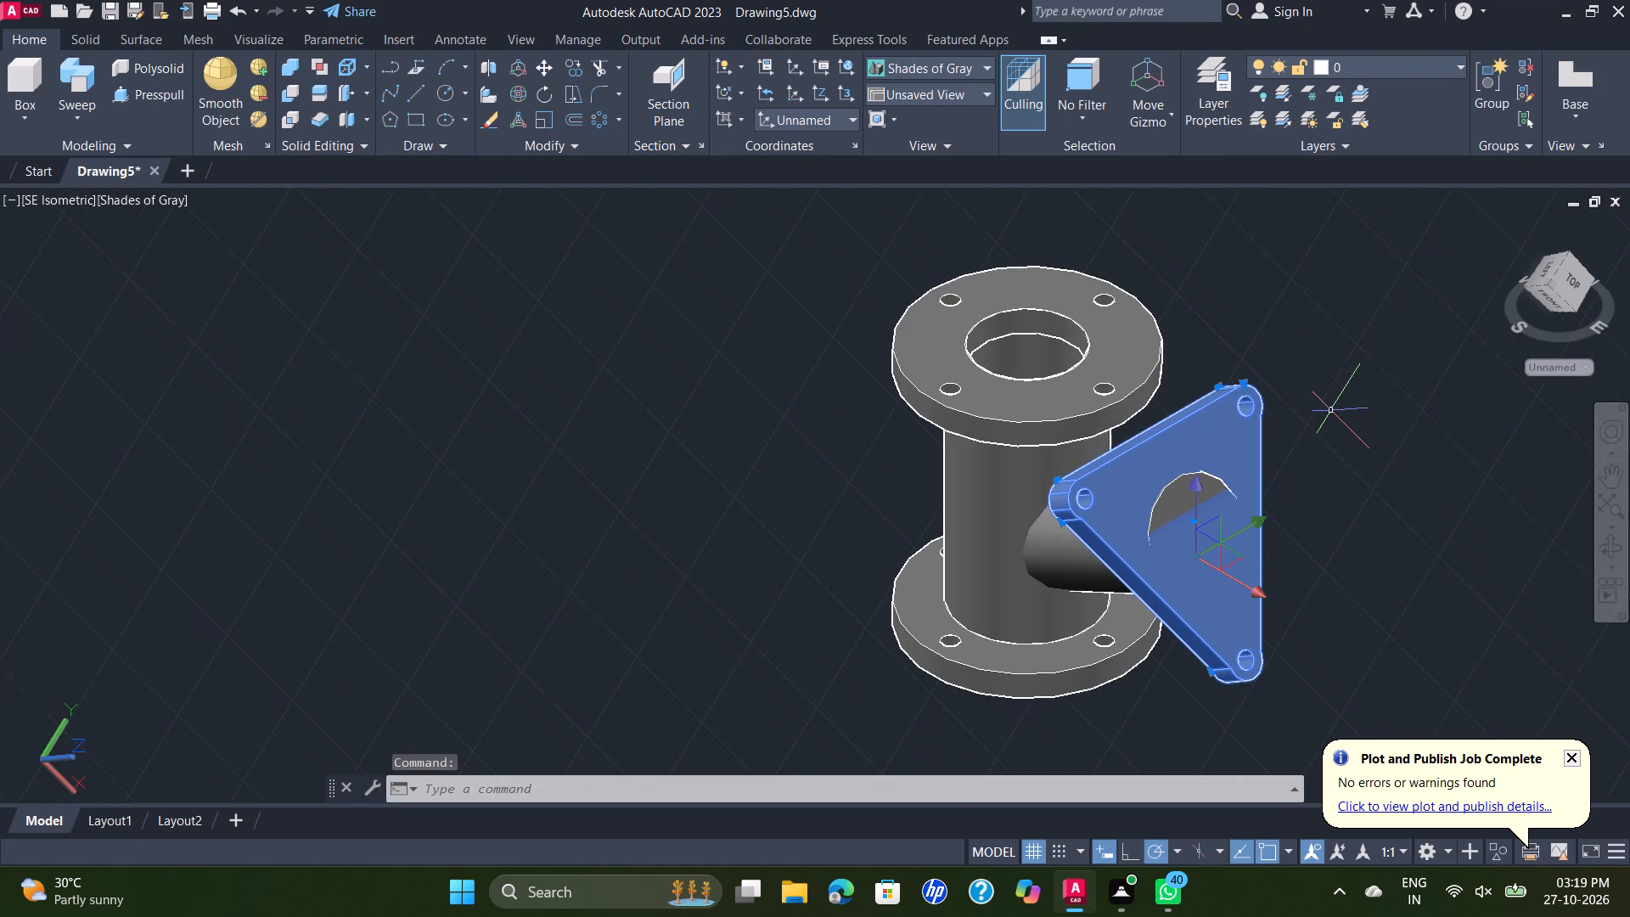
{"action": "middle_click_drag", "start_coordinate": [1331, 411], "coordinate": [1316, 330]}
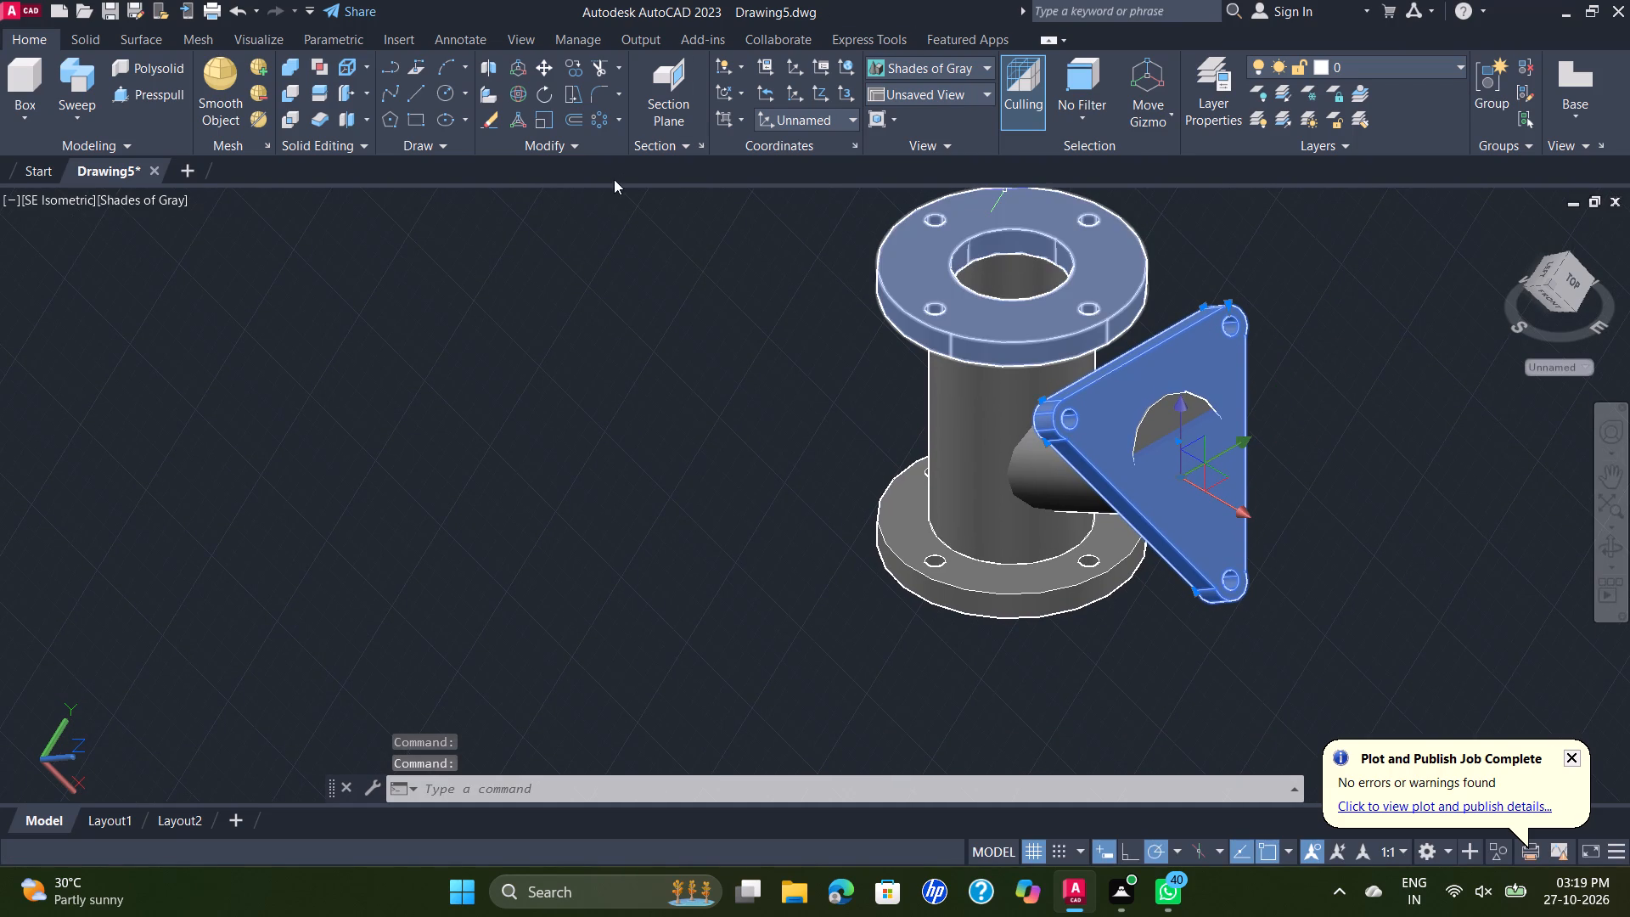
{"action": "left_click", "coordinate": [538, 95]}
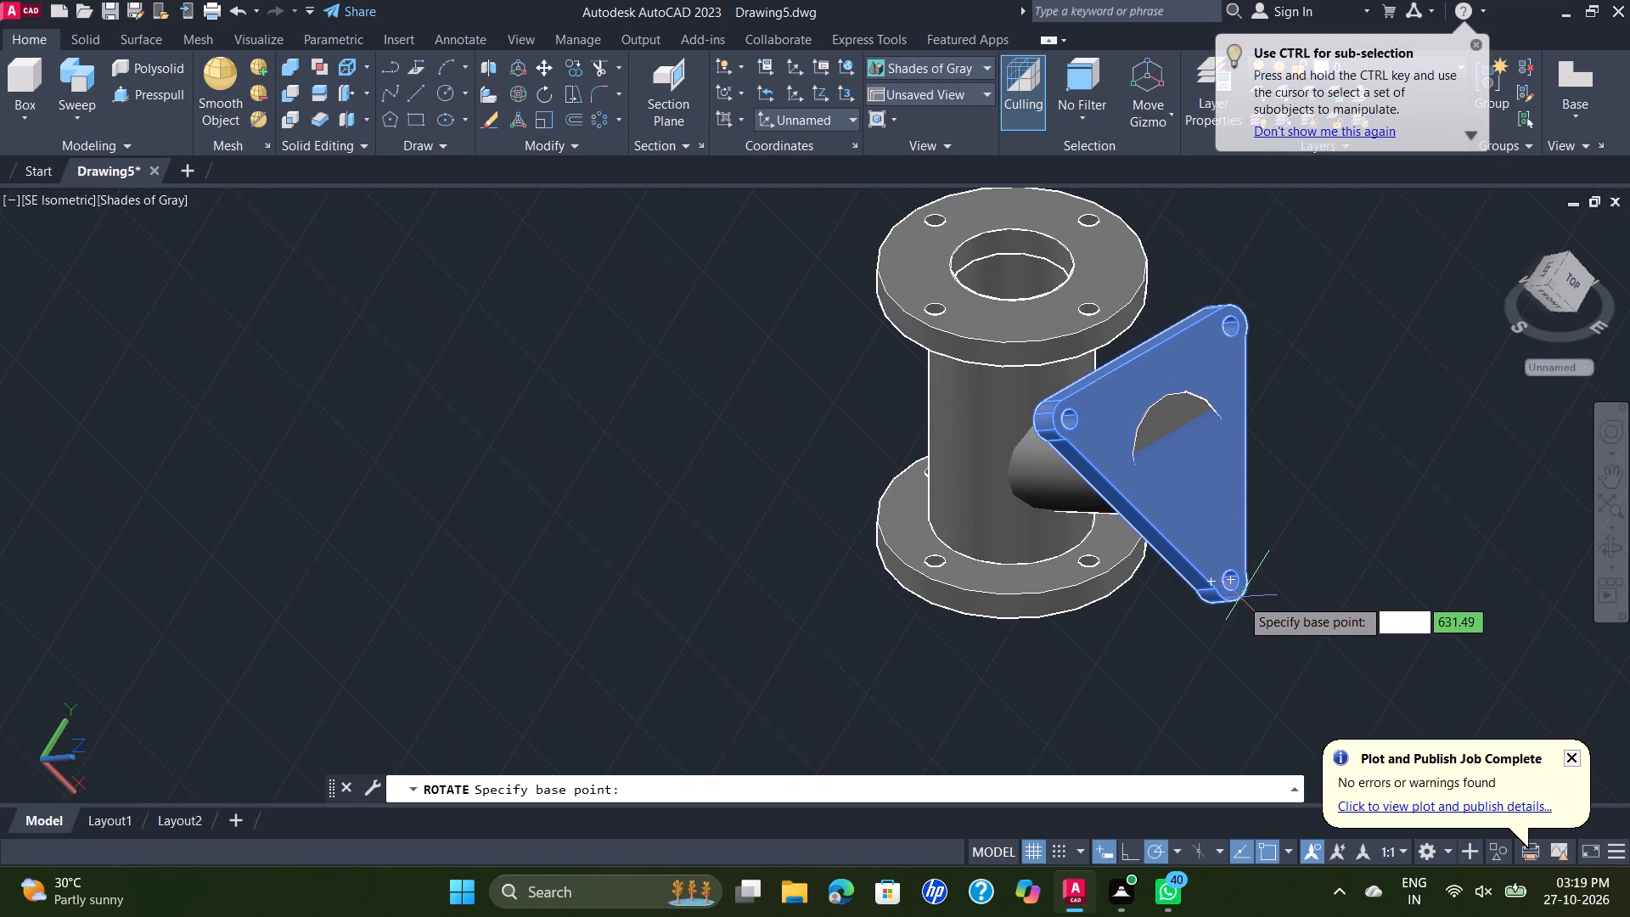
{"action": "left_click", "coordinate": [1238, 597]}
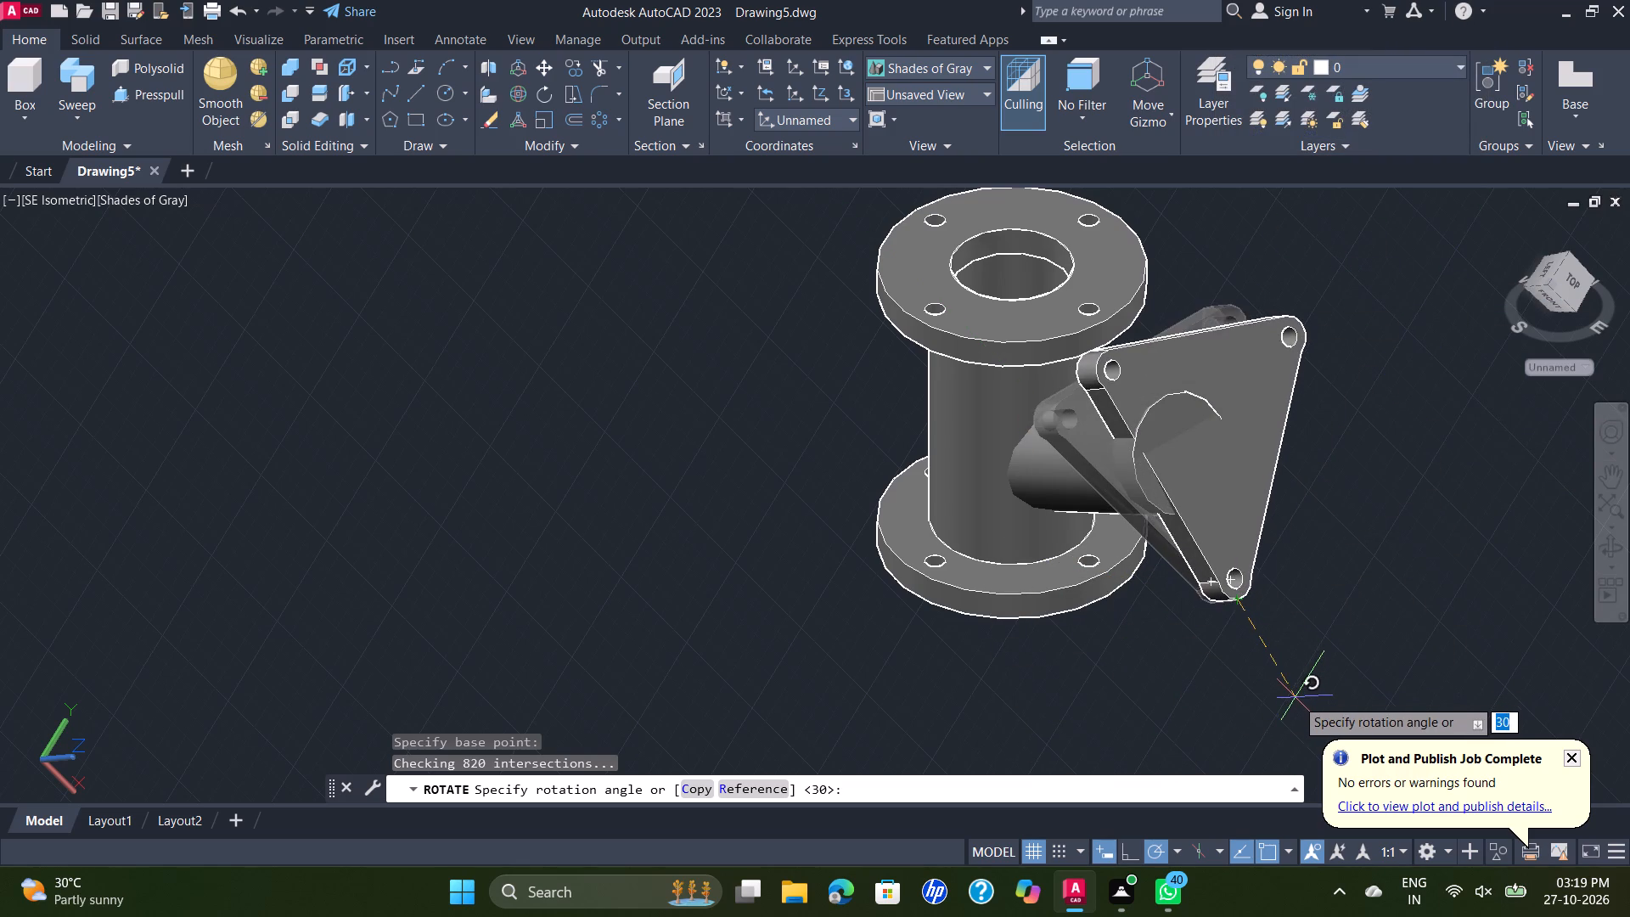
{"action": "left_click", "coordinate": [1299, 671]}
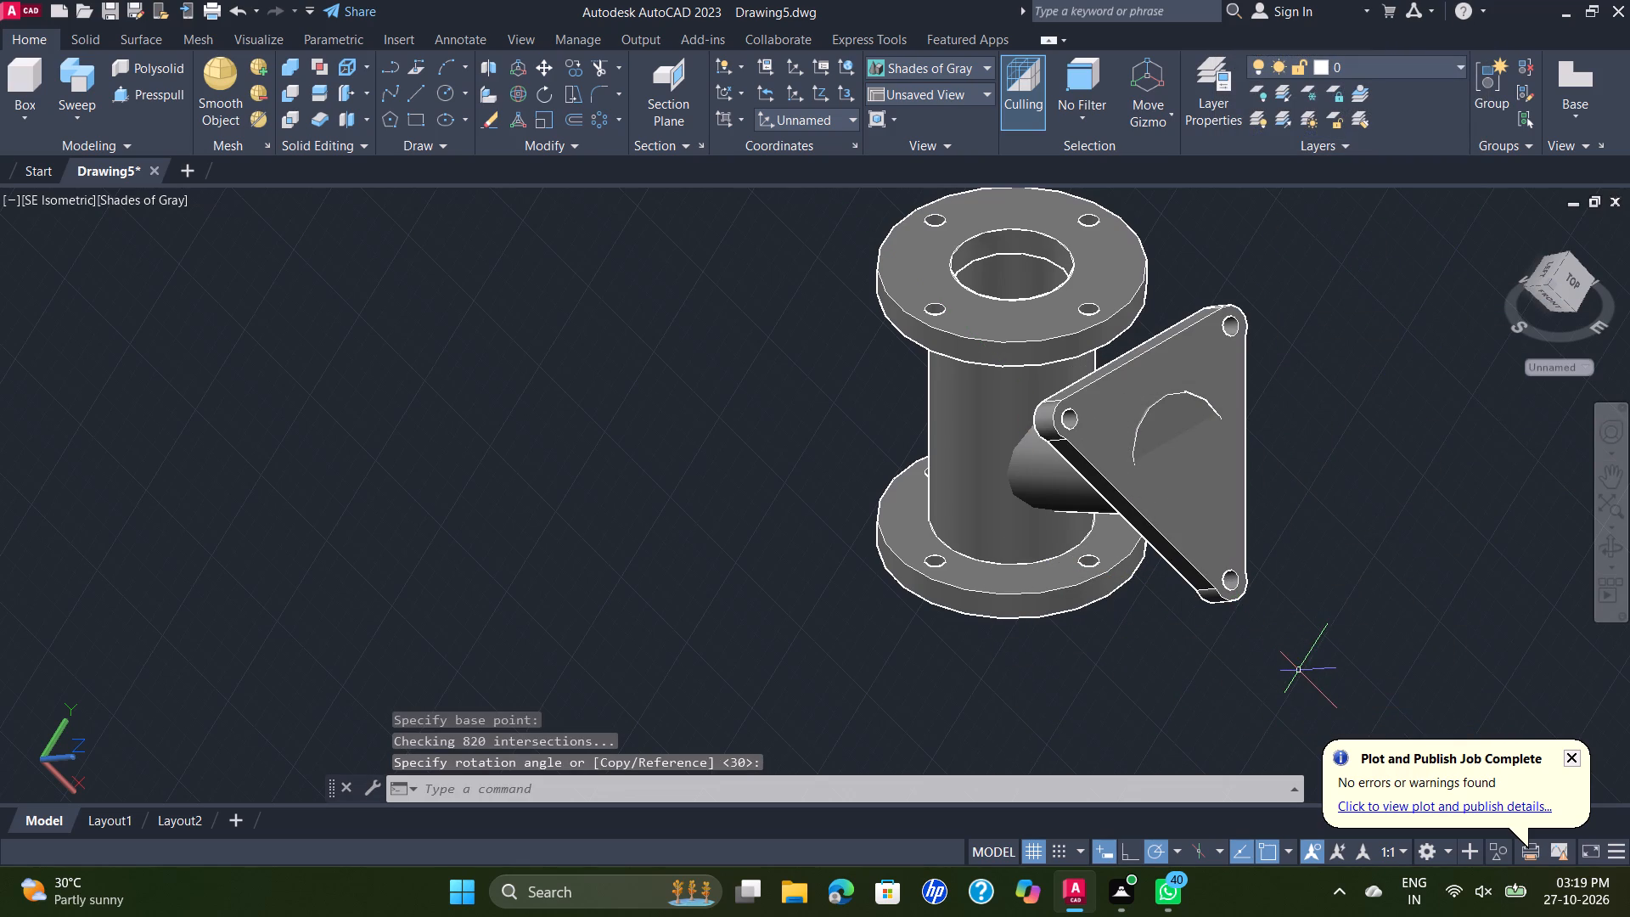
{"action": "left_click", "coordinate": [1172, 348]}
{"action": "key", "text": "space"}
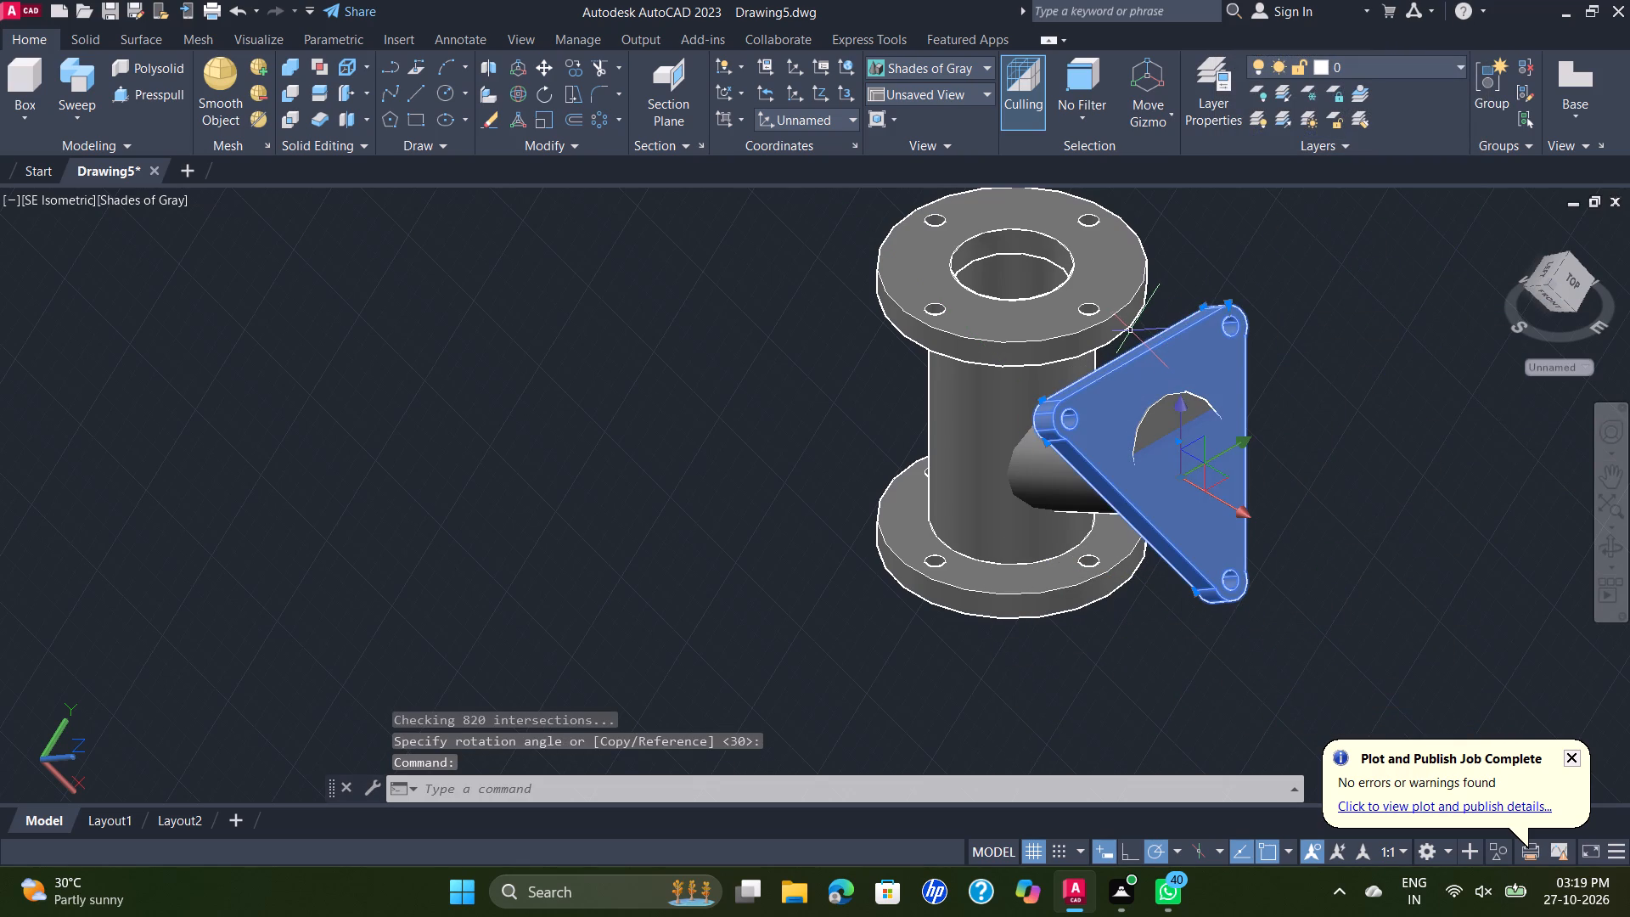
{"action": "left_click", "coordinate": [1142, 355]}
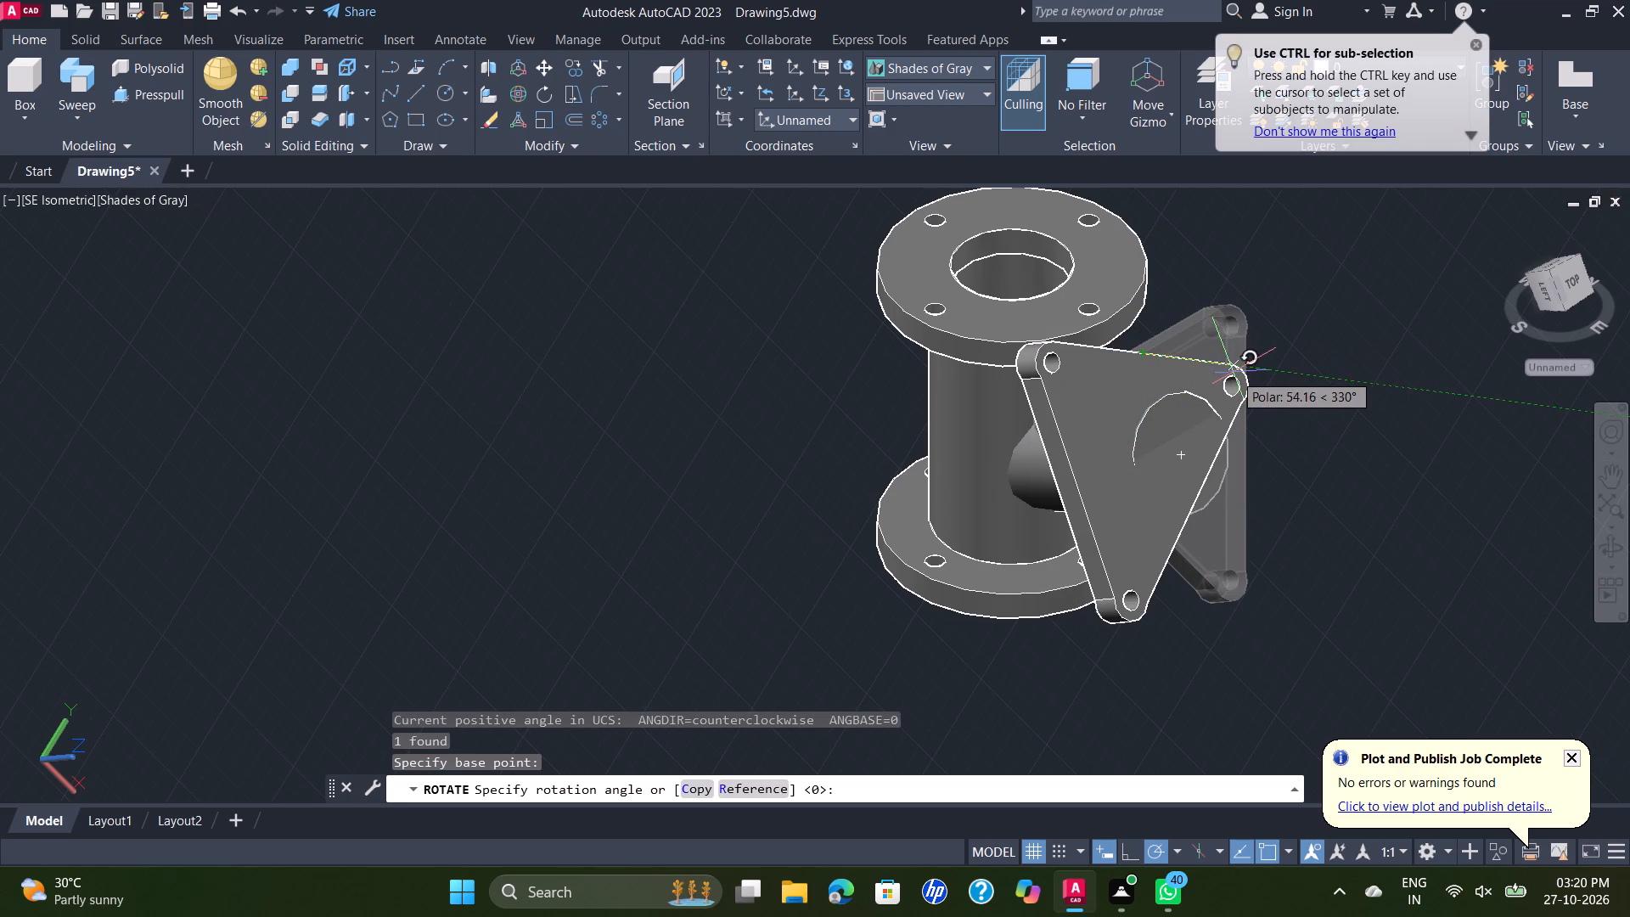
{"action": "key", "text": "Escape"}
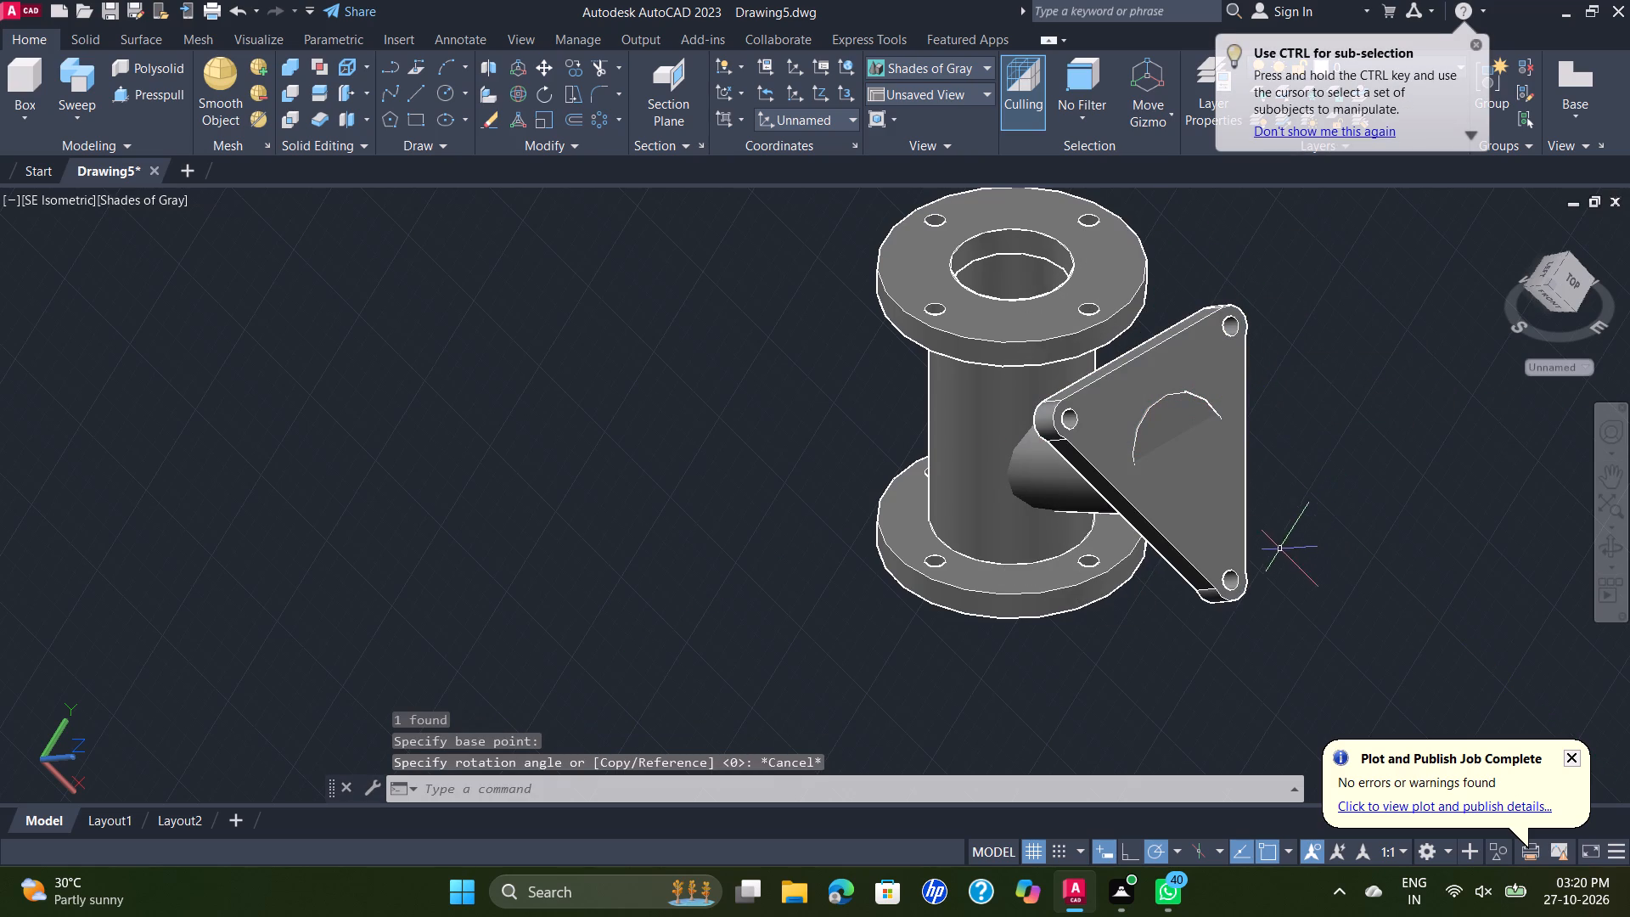
Move the triangular flange off the end of the branch into empty space beside the cylindrical part.
{"action": "middle_click_drag", "start_coordinate": [1430, 481], "coordinate": [1481, 485], "text": "shift"}
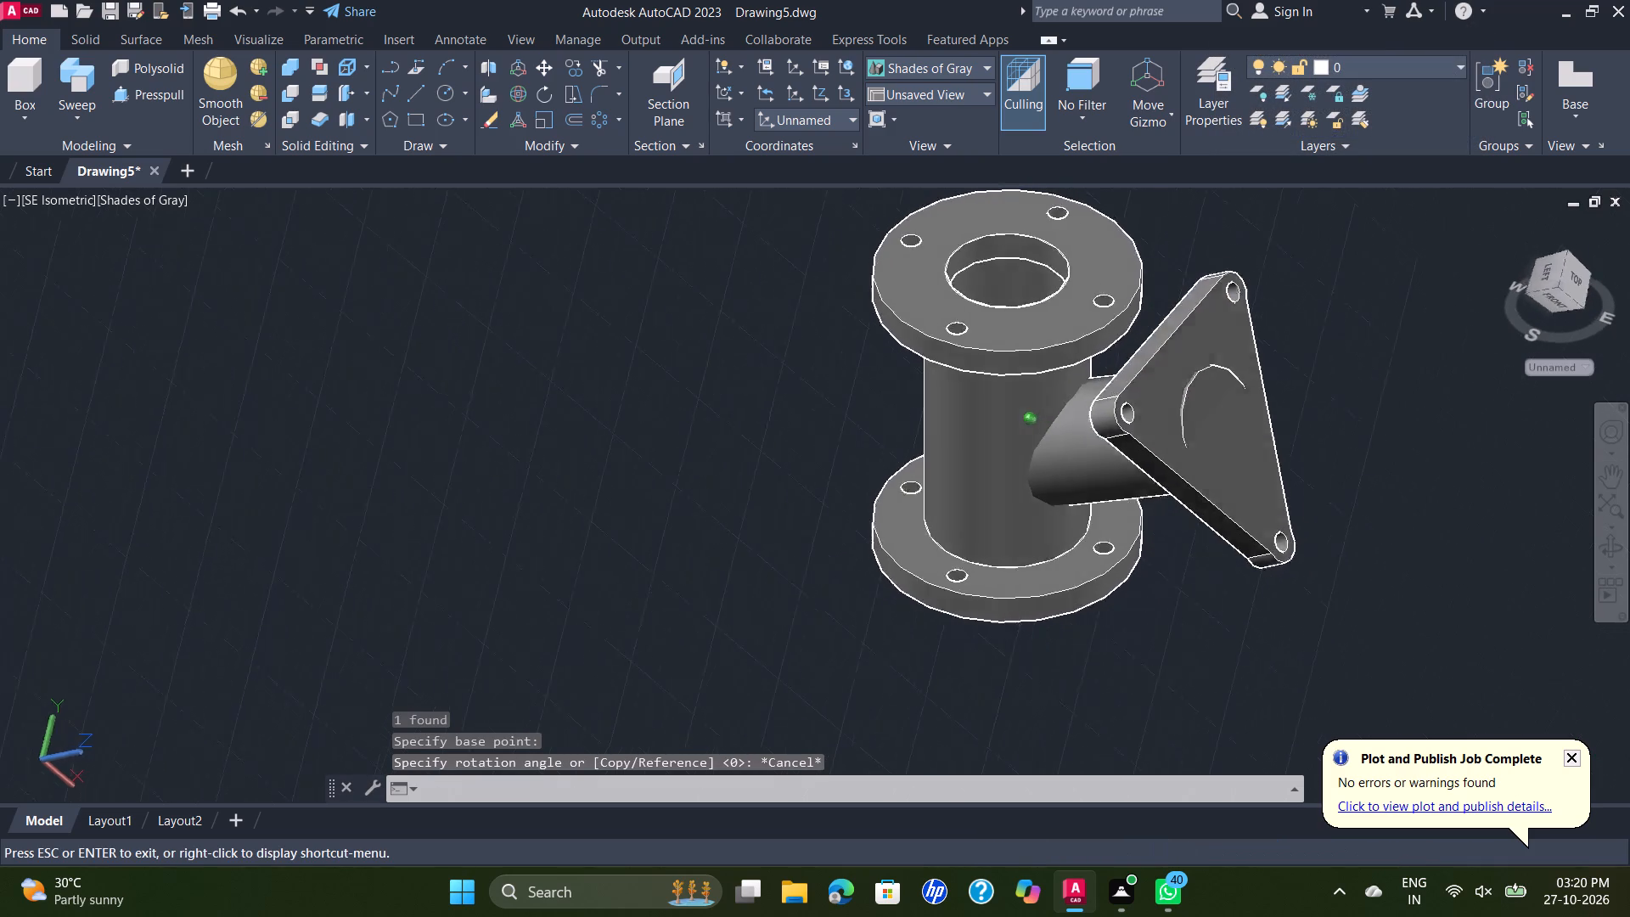
{"action": "middle_click_drag", "start_coordinate": [1481, 485], "coordinate": [1537, 405], "text": "shift"}
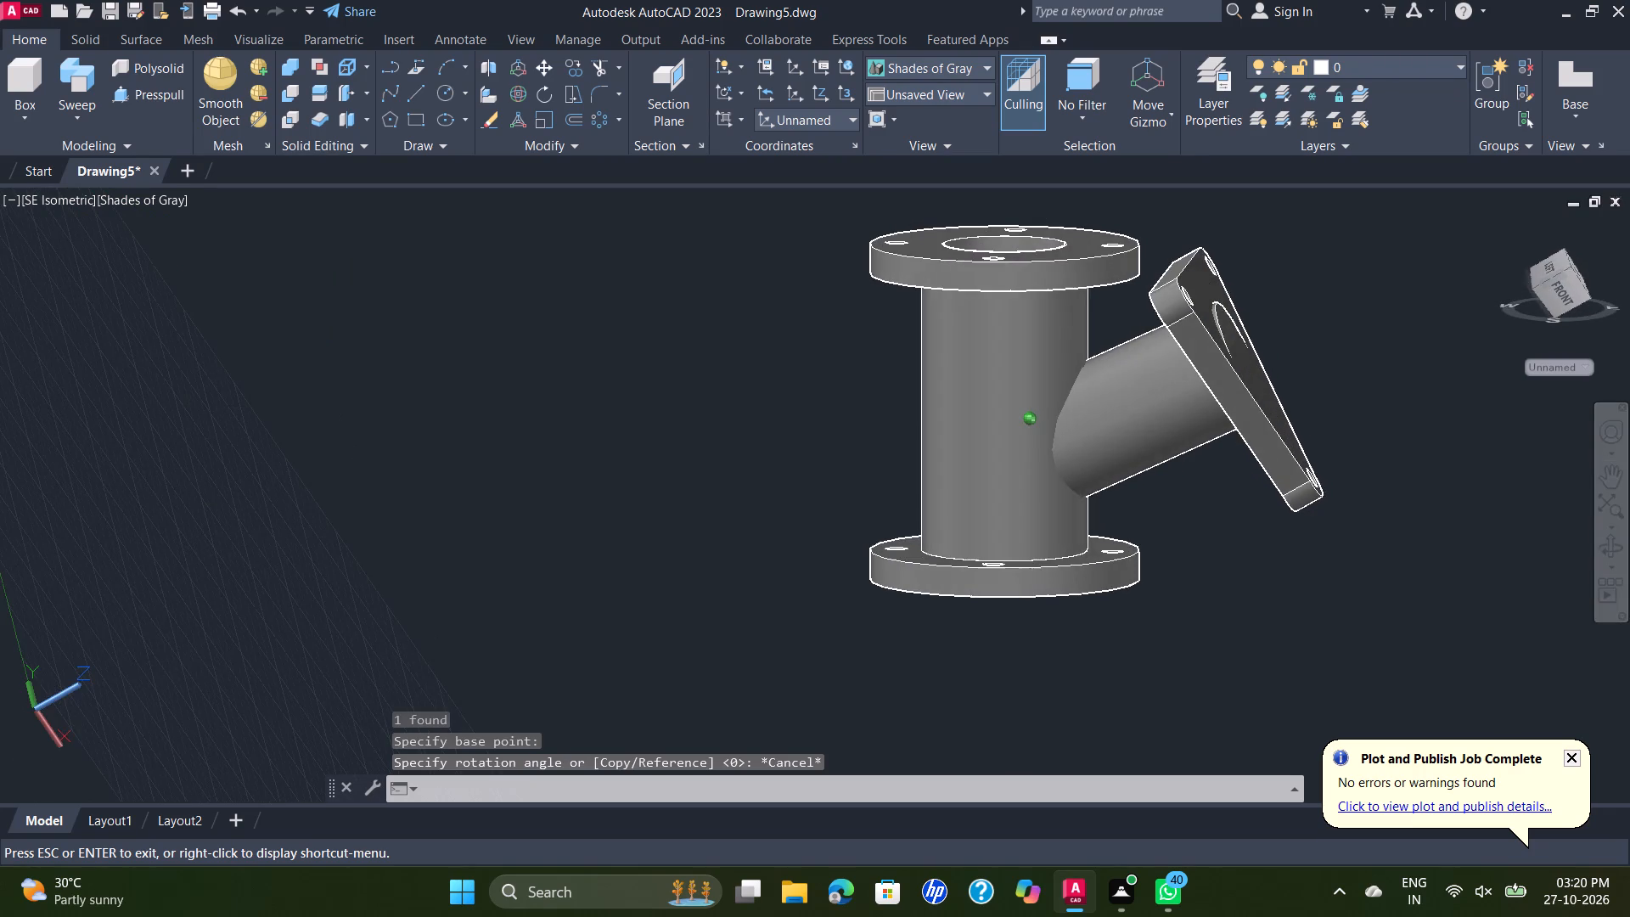
{"action": "middle_click_drag", "start_coordinate": [1537, 405], "coordinate": [1572, 388], "text": "shift"}
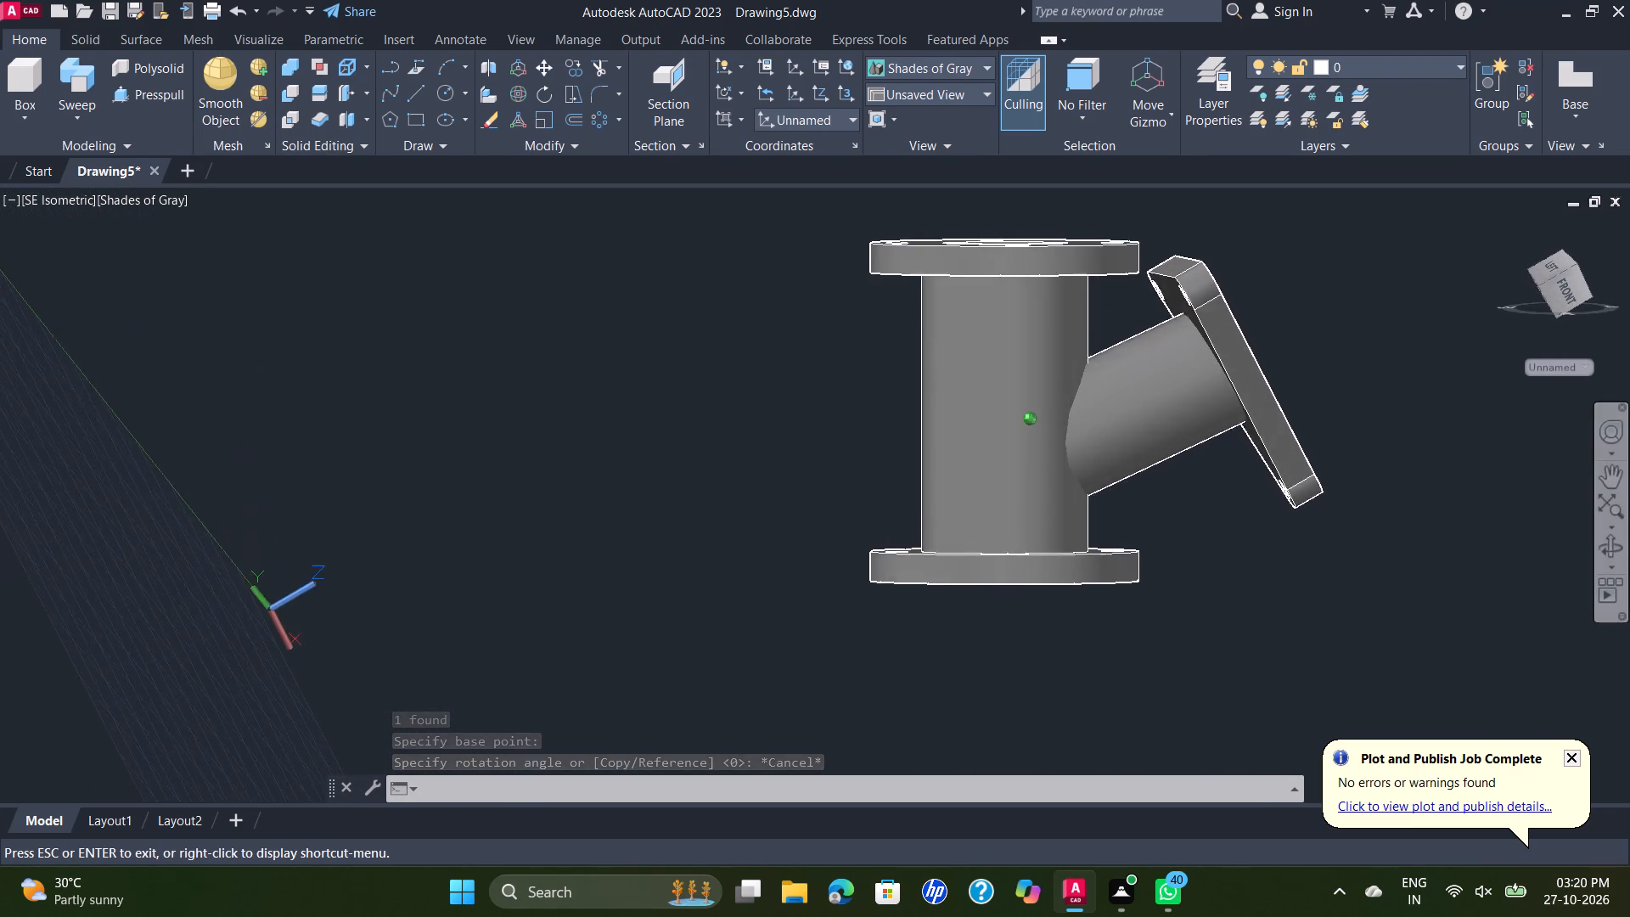
{"action": "middle_click_drag", "start_coordinate": [1572, 388], "coordinate": [1496, 405], "text": "shift"}
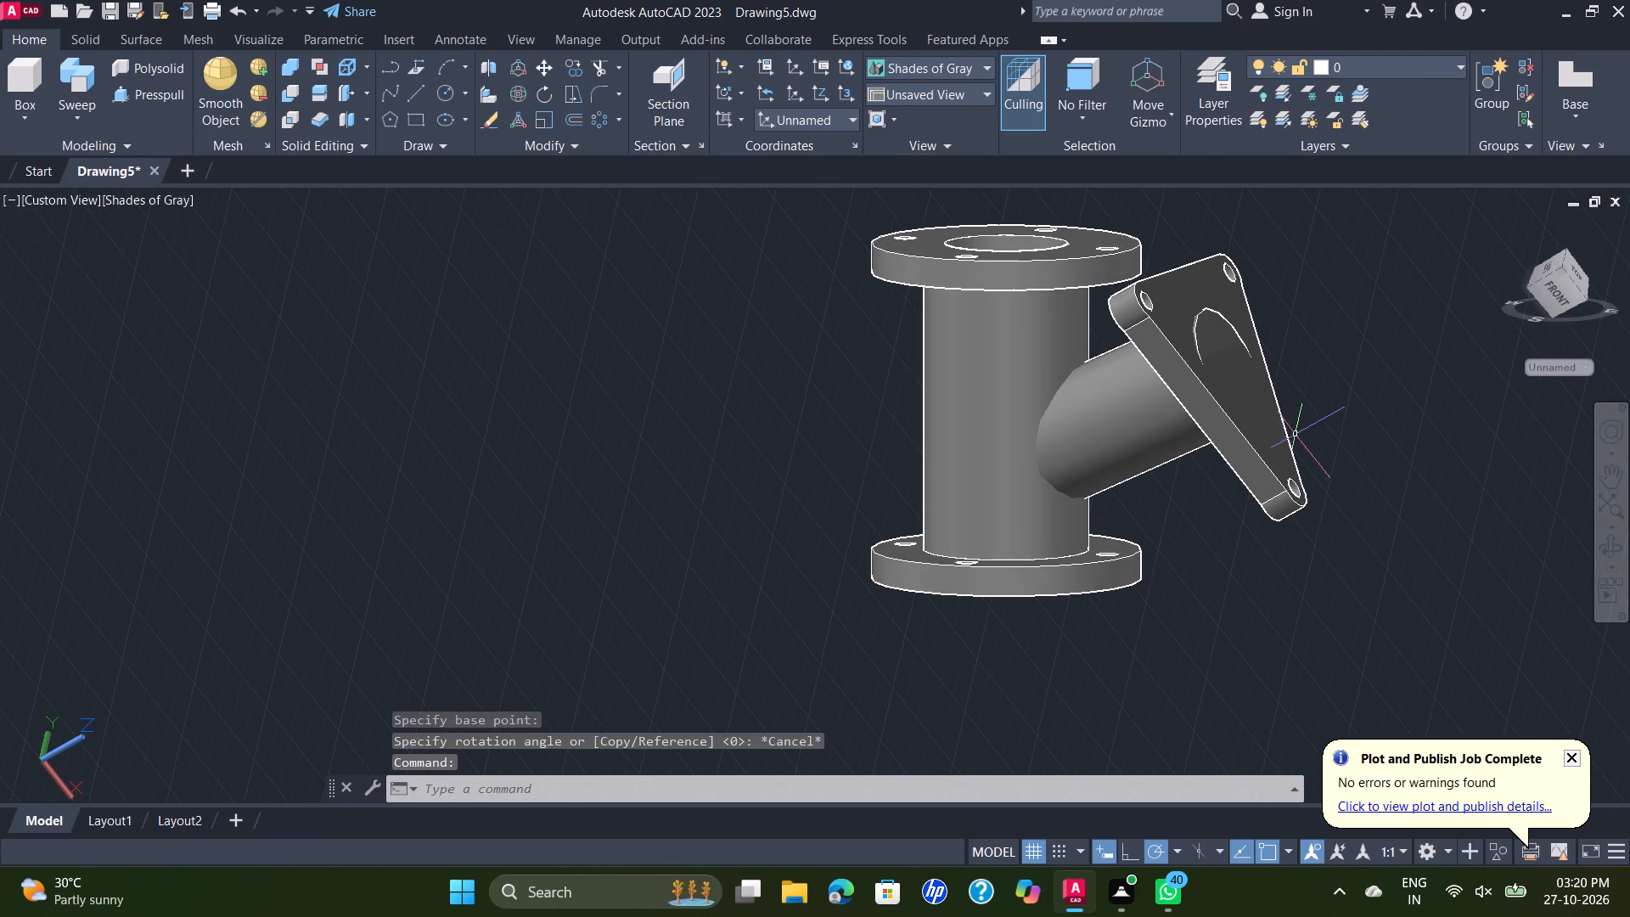
{"action": "left_click", "coordinate": [1222, 452]}
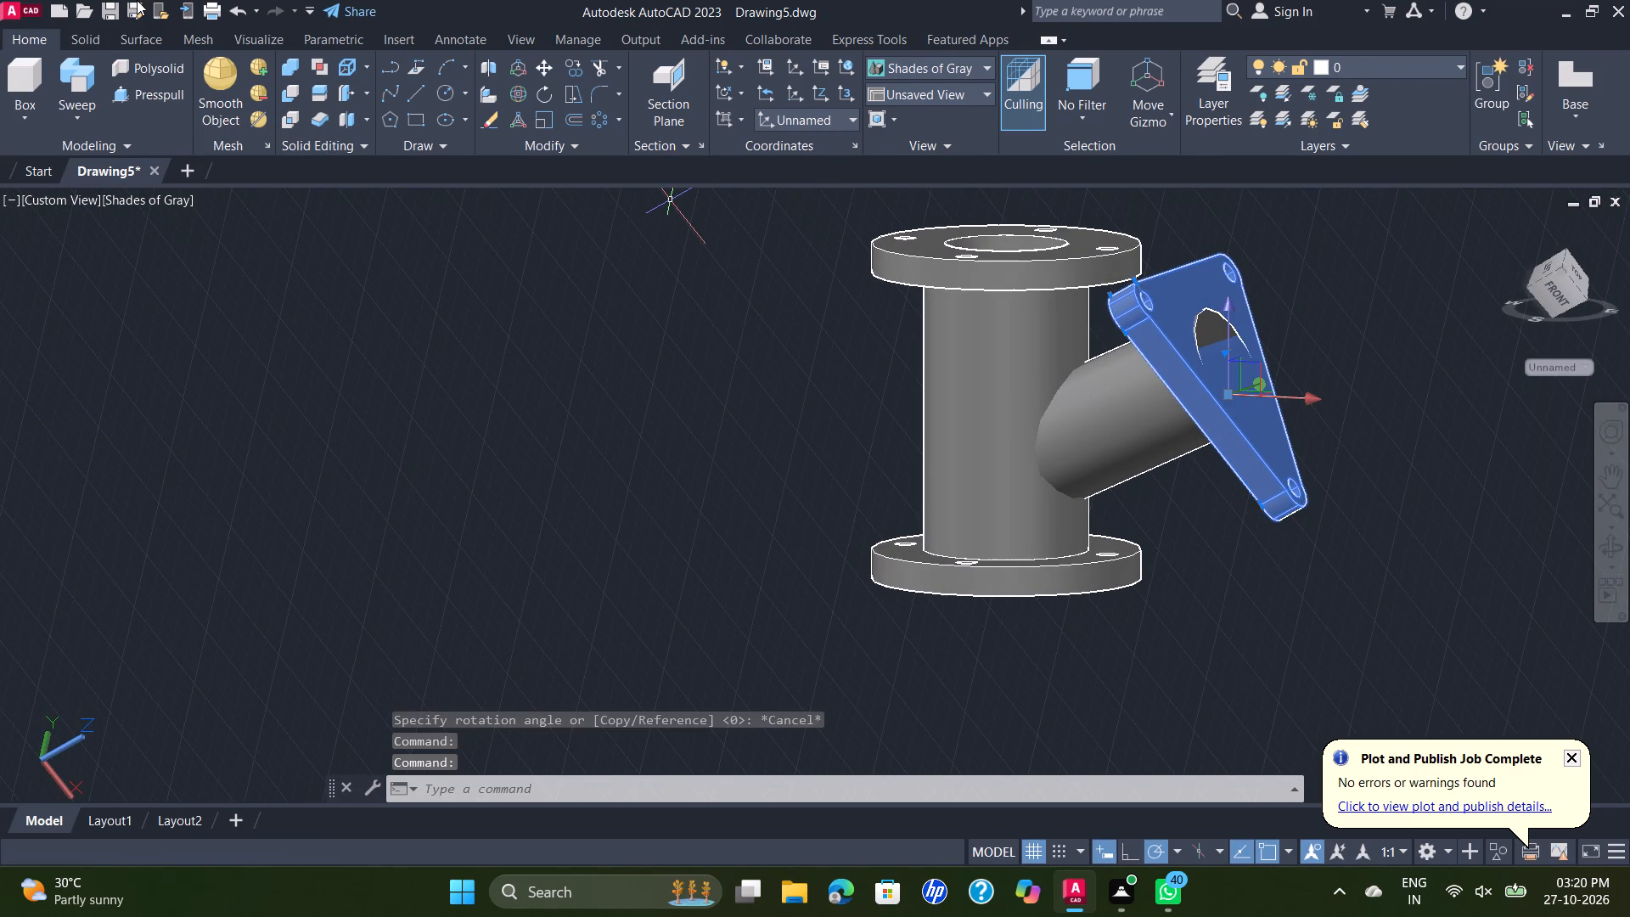
{"action": "left_click", "coordinate": [540, 68]}
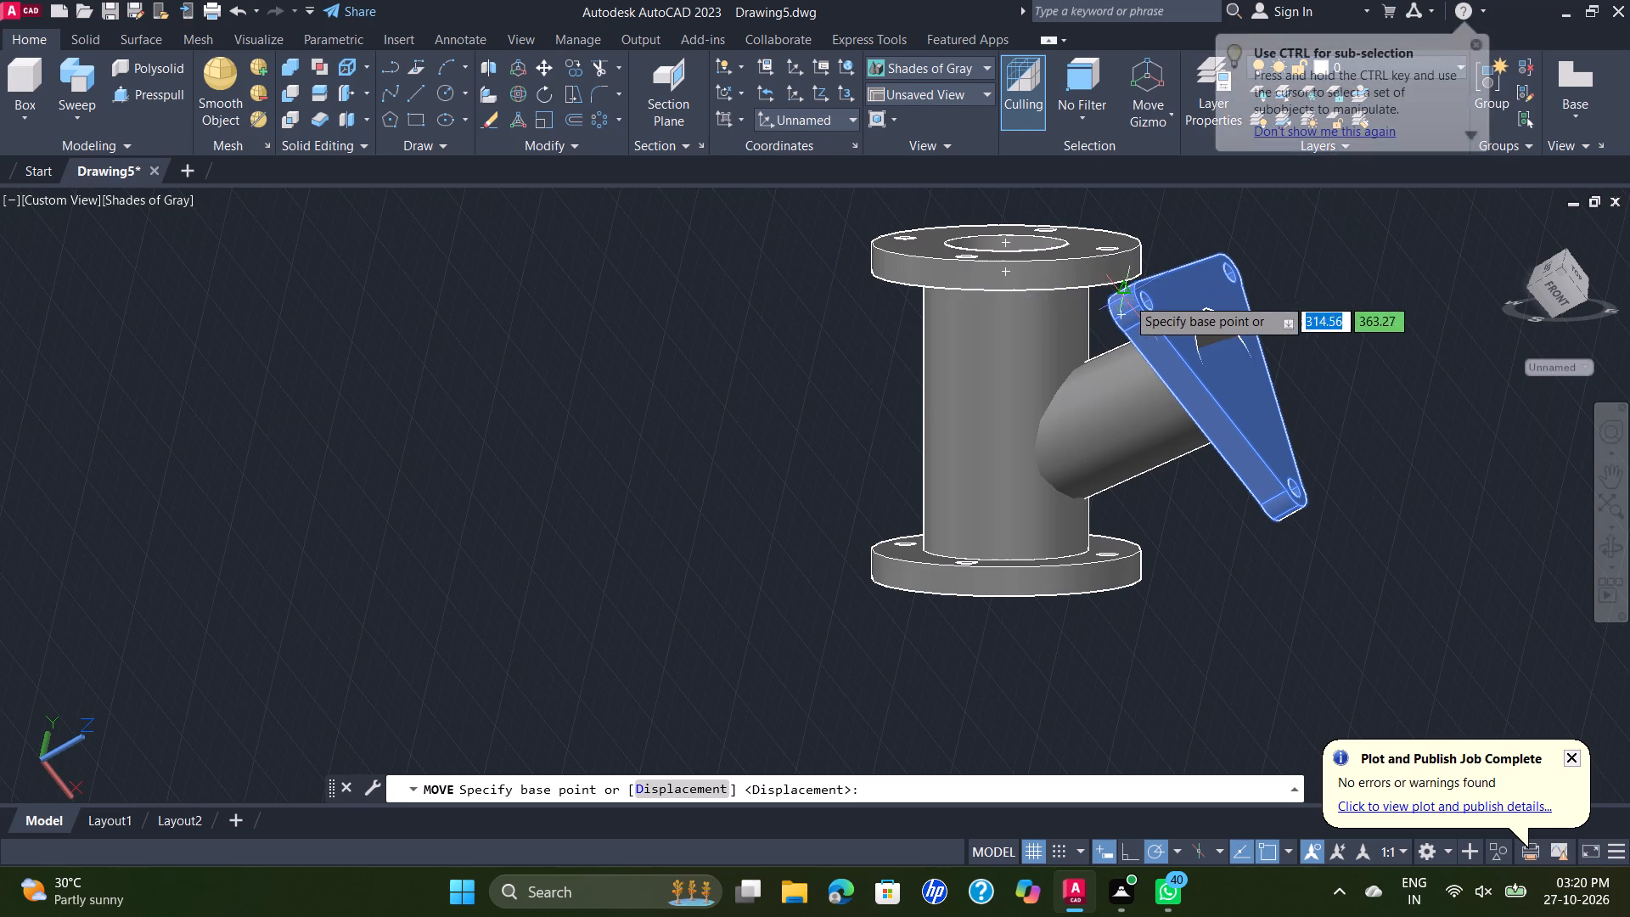
{"action": "left_click", "coordinate": [1176, 323]}
{"action": "left_click", "coordinate": [1399, 341]}
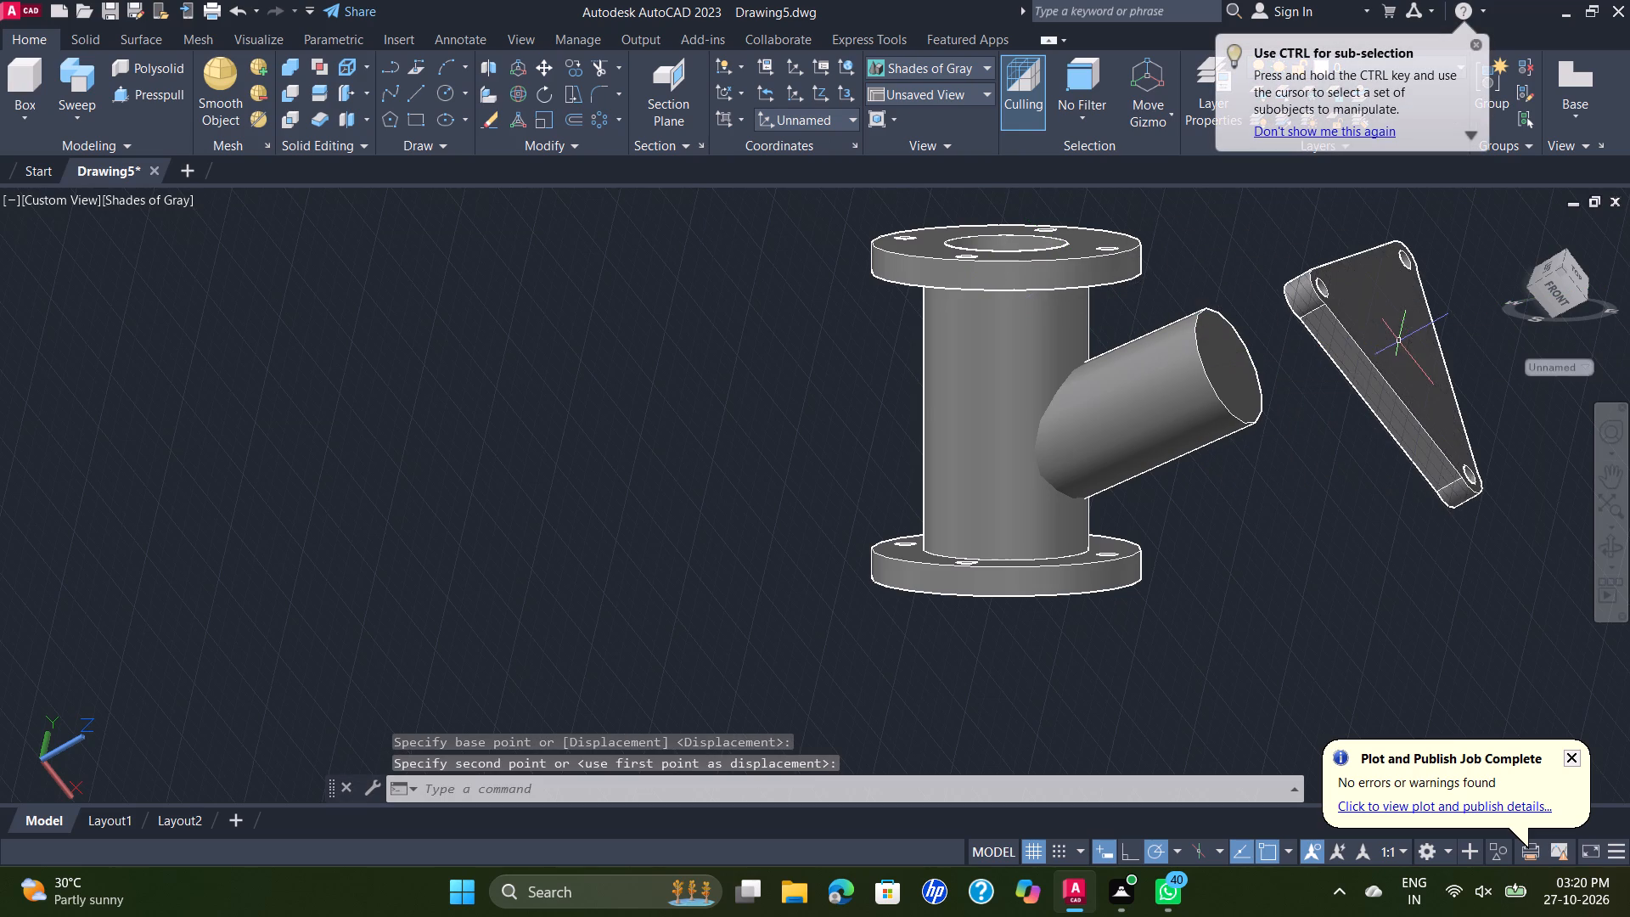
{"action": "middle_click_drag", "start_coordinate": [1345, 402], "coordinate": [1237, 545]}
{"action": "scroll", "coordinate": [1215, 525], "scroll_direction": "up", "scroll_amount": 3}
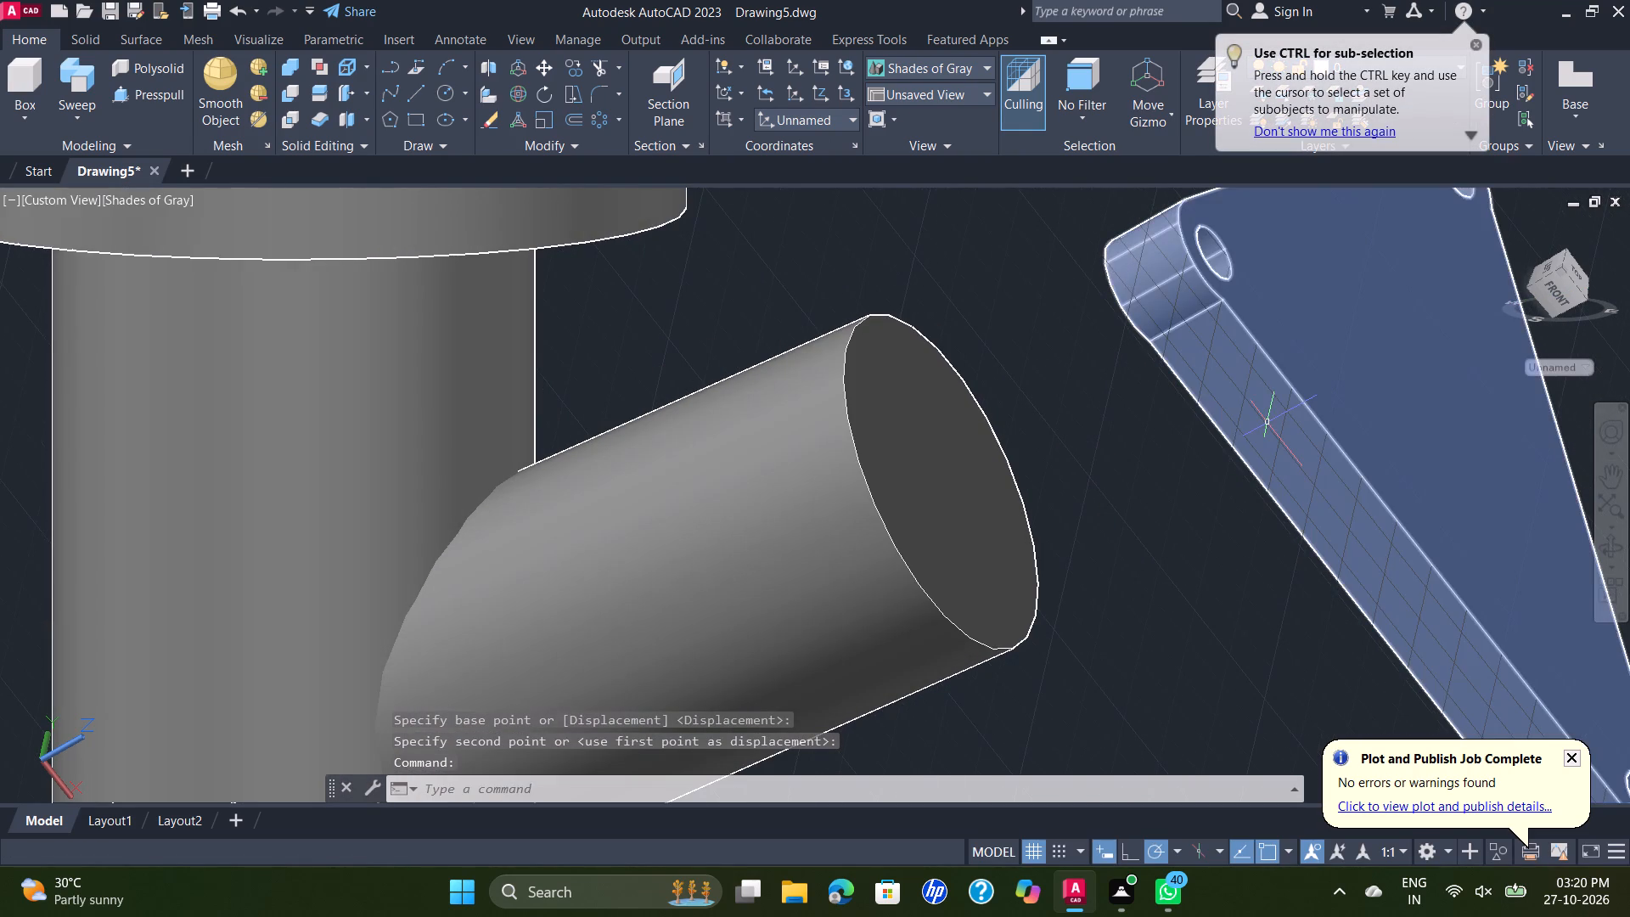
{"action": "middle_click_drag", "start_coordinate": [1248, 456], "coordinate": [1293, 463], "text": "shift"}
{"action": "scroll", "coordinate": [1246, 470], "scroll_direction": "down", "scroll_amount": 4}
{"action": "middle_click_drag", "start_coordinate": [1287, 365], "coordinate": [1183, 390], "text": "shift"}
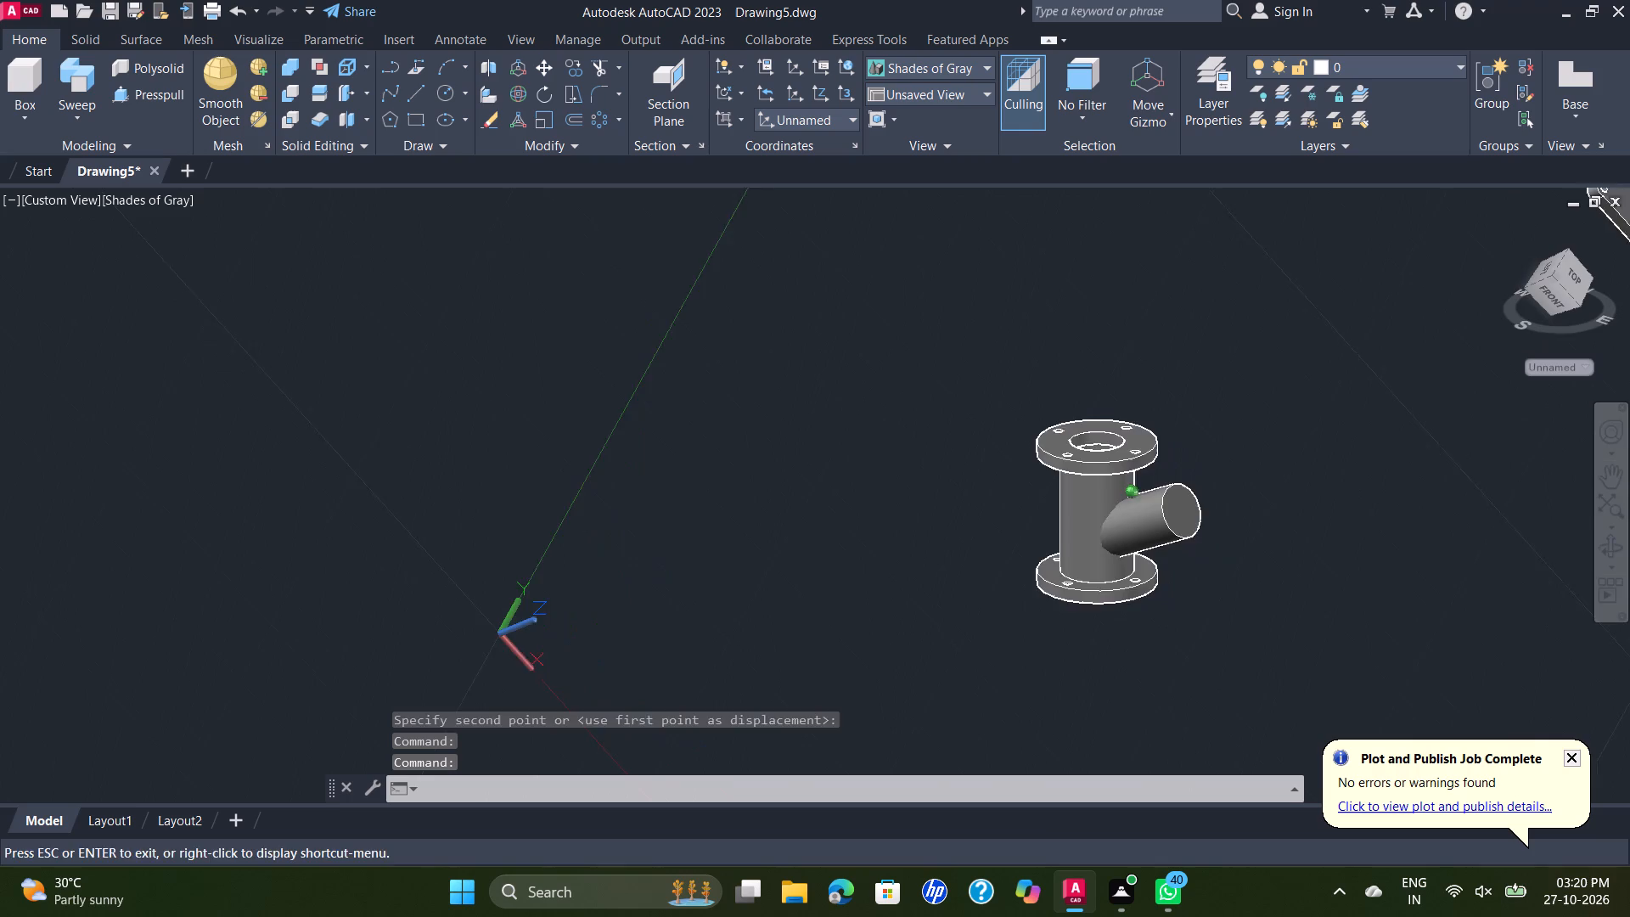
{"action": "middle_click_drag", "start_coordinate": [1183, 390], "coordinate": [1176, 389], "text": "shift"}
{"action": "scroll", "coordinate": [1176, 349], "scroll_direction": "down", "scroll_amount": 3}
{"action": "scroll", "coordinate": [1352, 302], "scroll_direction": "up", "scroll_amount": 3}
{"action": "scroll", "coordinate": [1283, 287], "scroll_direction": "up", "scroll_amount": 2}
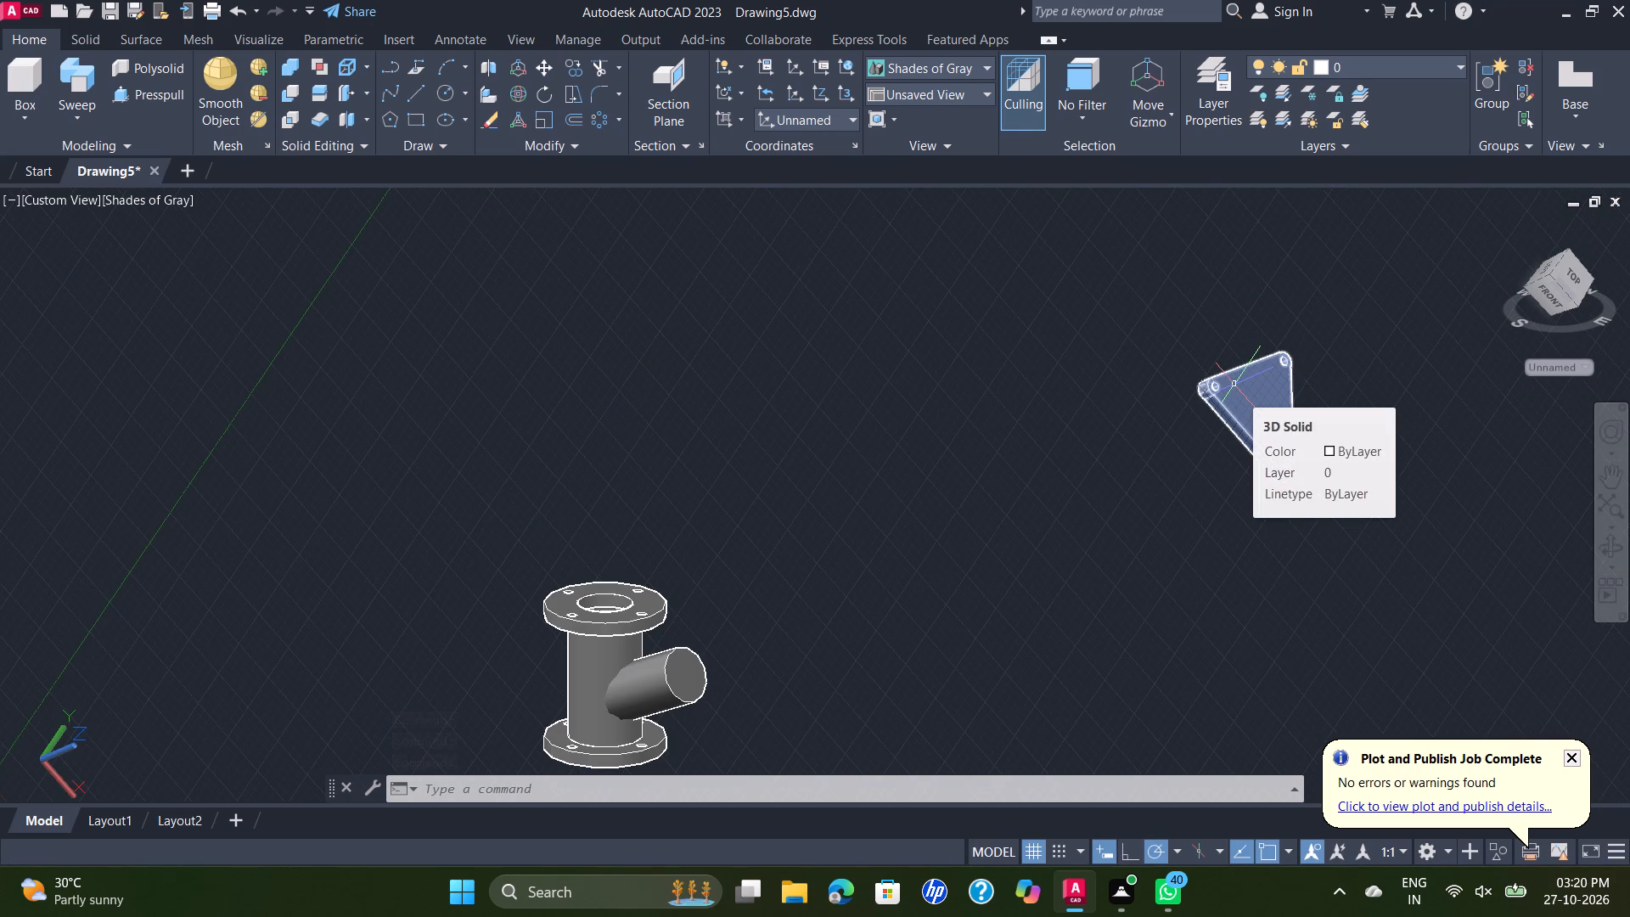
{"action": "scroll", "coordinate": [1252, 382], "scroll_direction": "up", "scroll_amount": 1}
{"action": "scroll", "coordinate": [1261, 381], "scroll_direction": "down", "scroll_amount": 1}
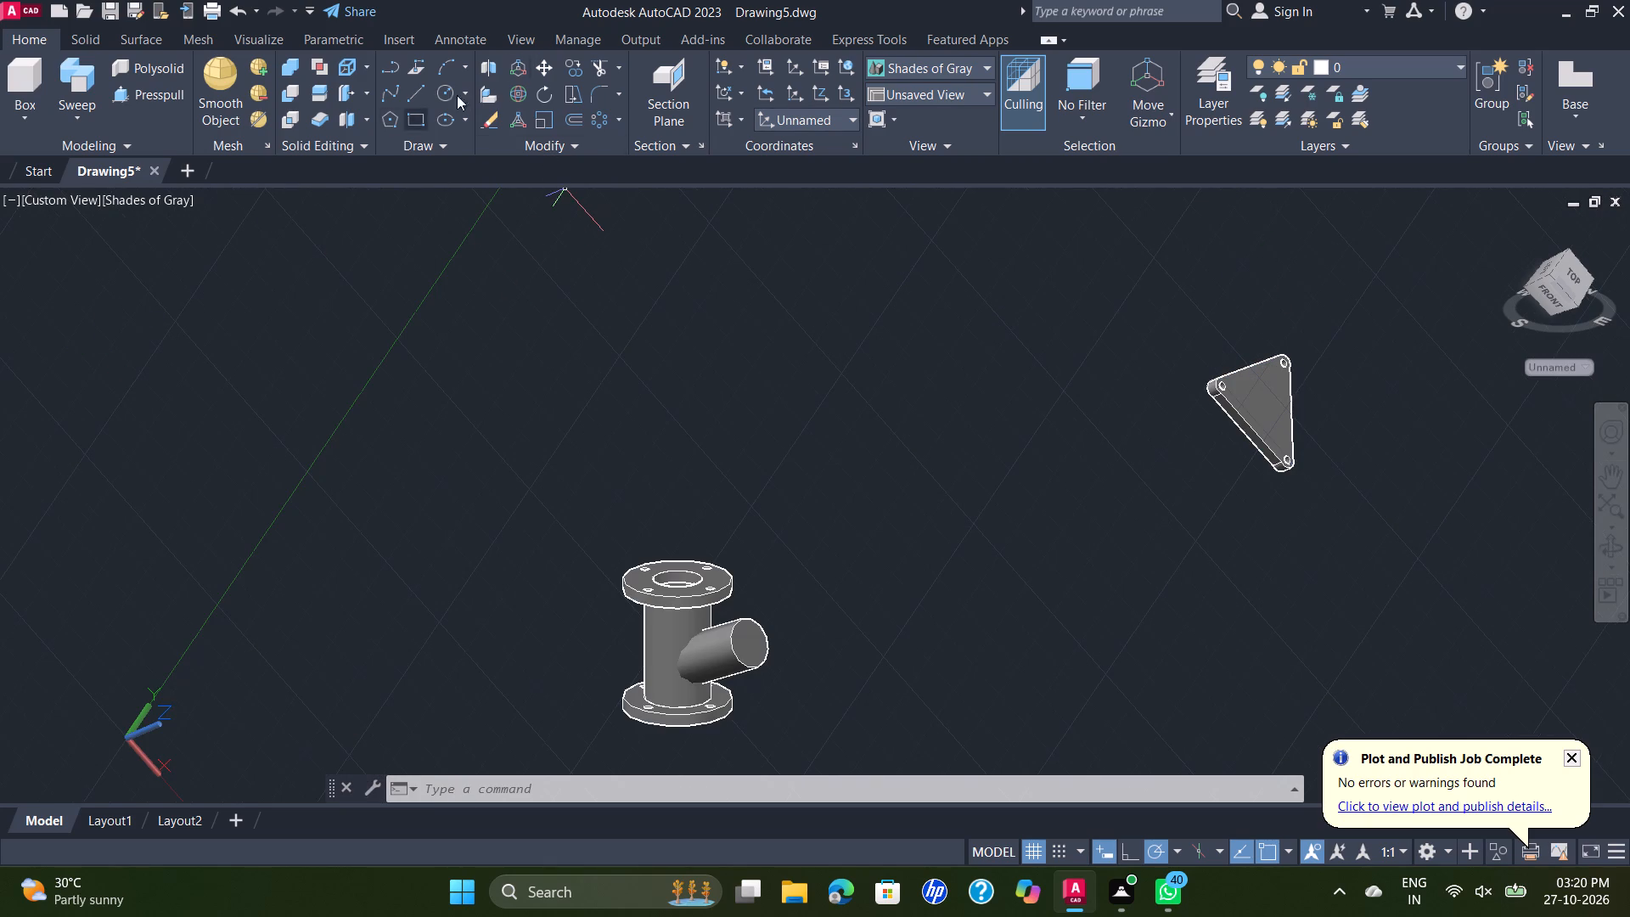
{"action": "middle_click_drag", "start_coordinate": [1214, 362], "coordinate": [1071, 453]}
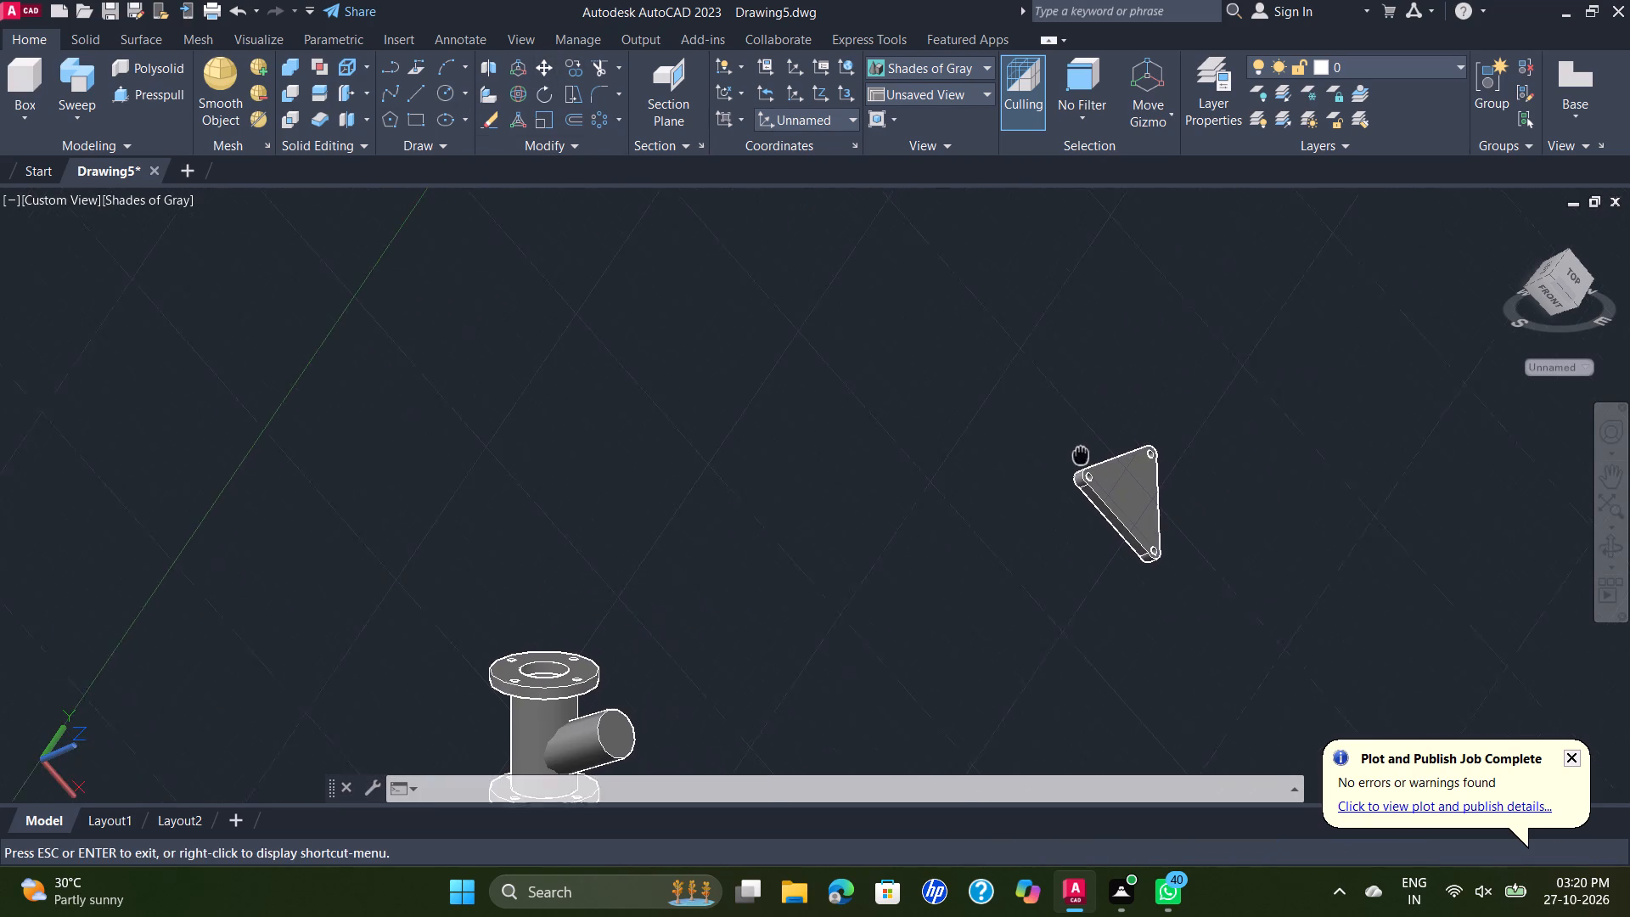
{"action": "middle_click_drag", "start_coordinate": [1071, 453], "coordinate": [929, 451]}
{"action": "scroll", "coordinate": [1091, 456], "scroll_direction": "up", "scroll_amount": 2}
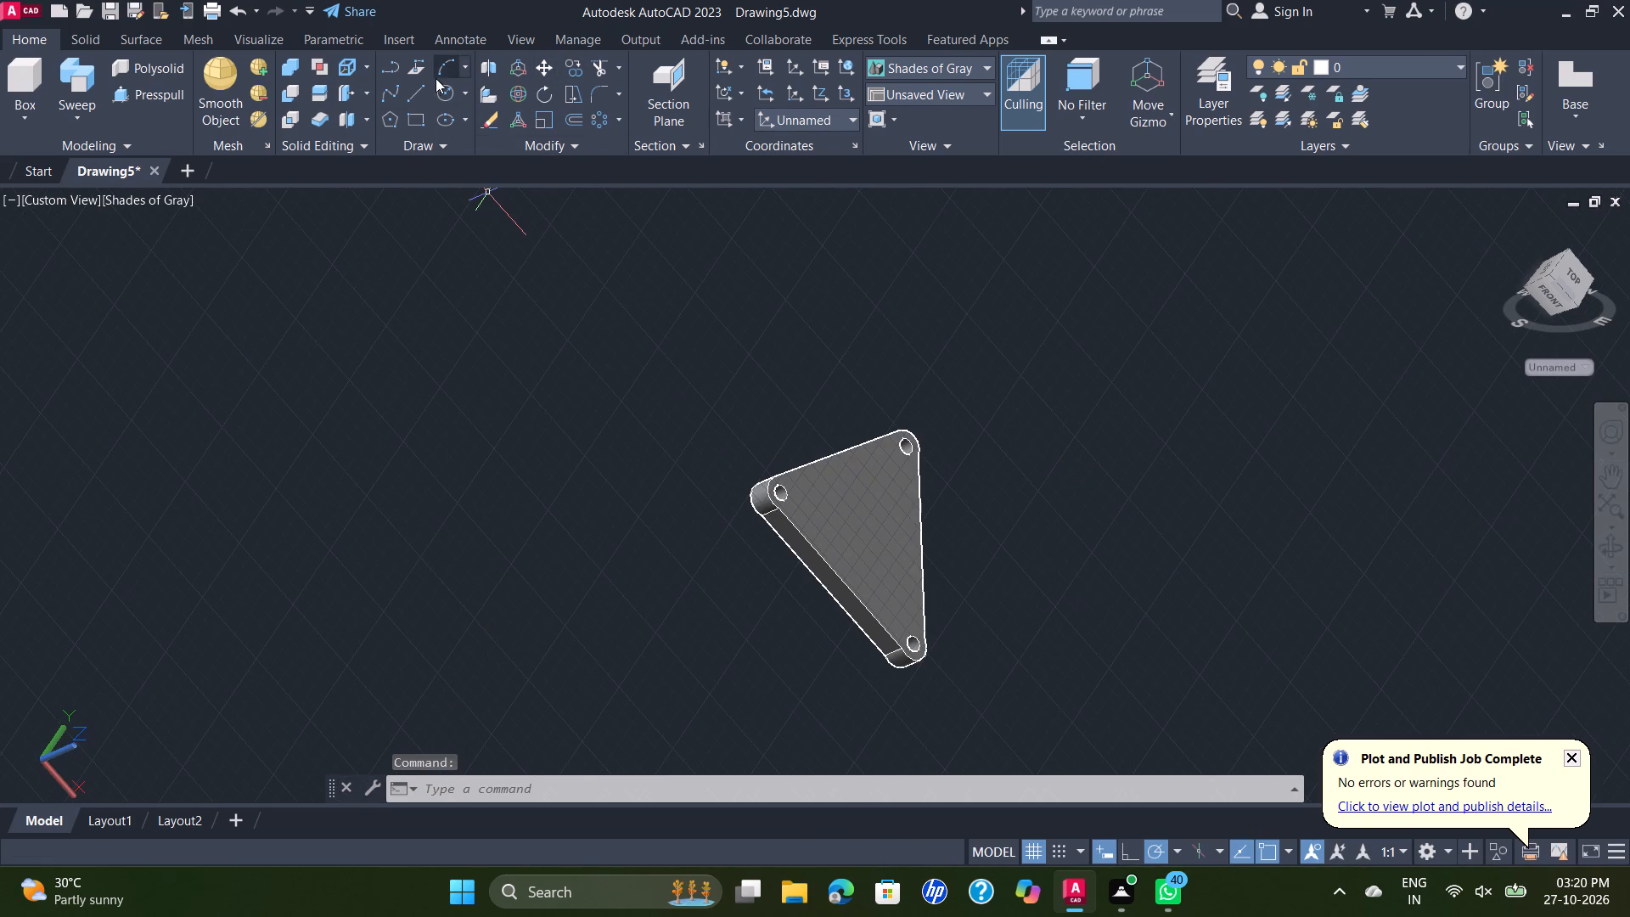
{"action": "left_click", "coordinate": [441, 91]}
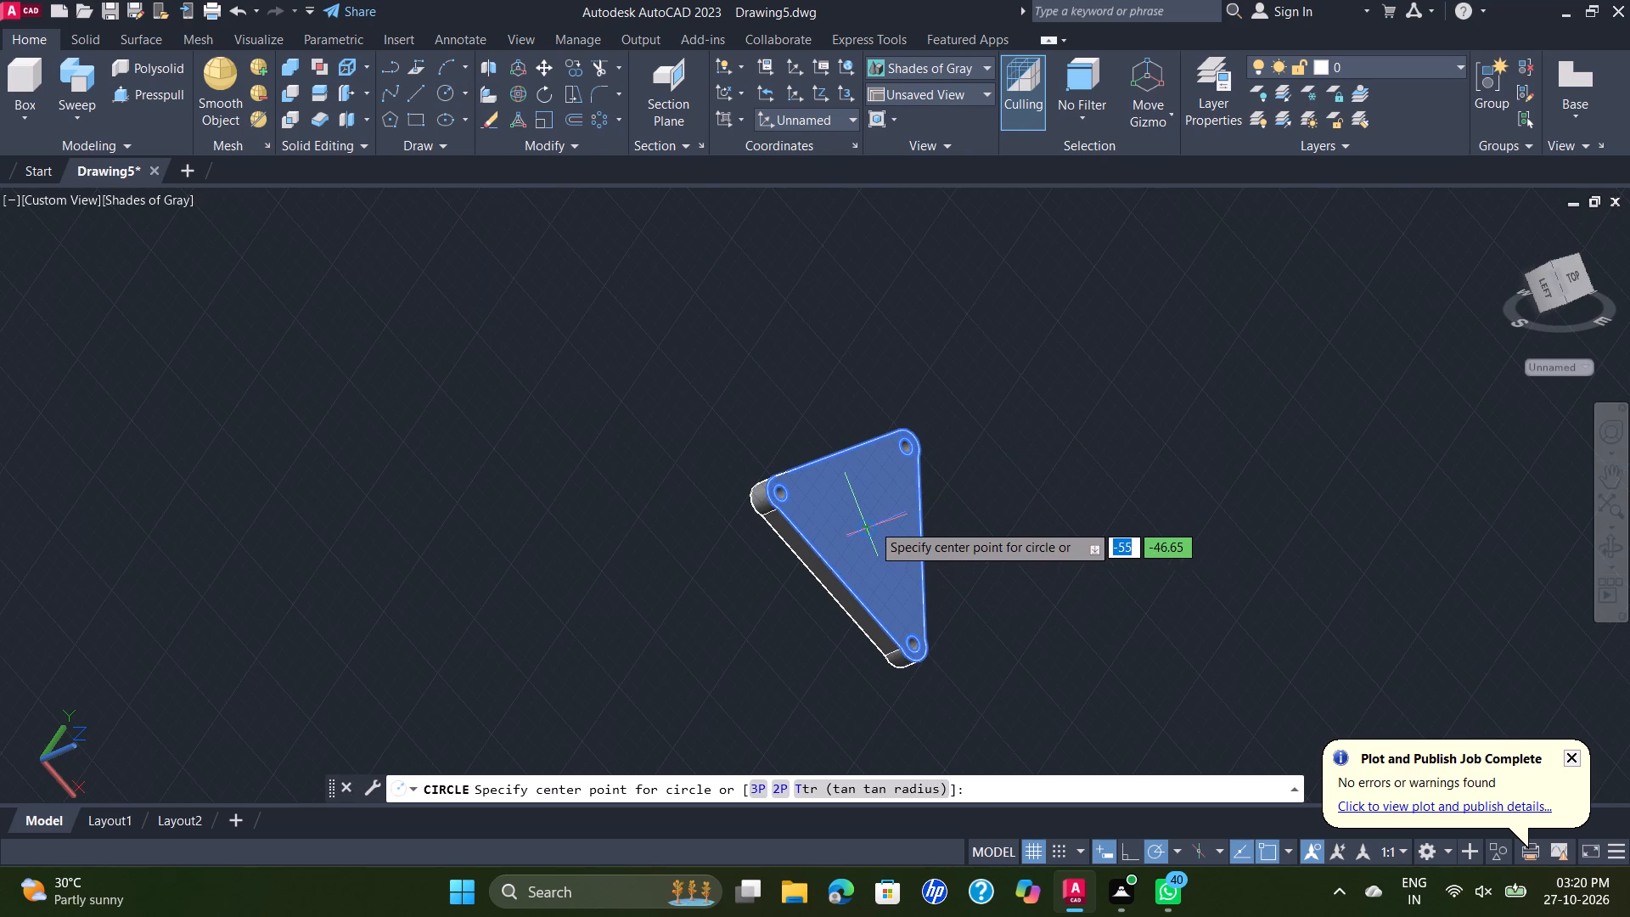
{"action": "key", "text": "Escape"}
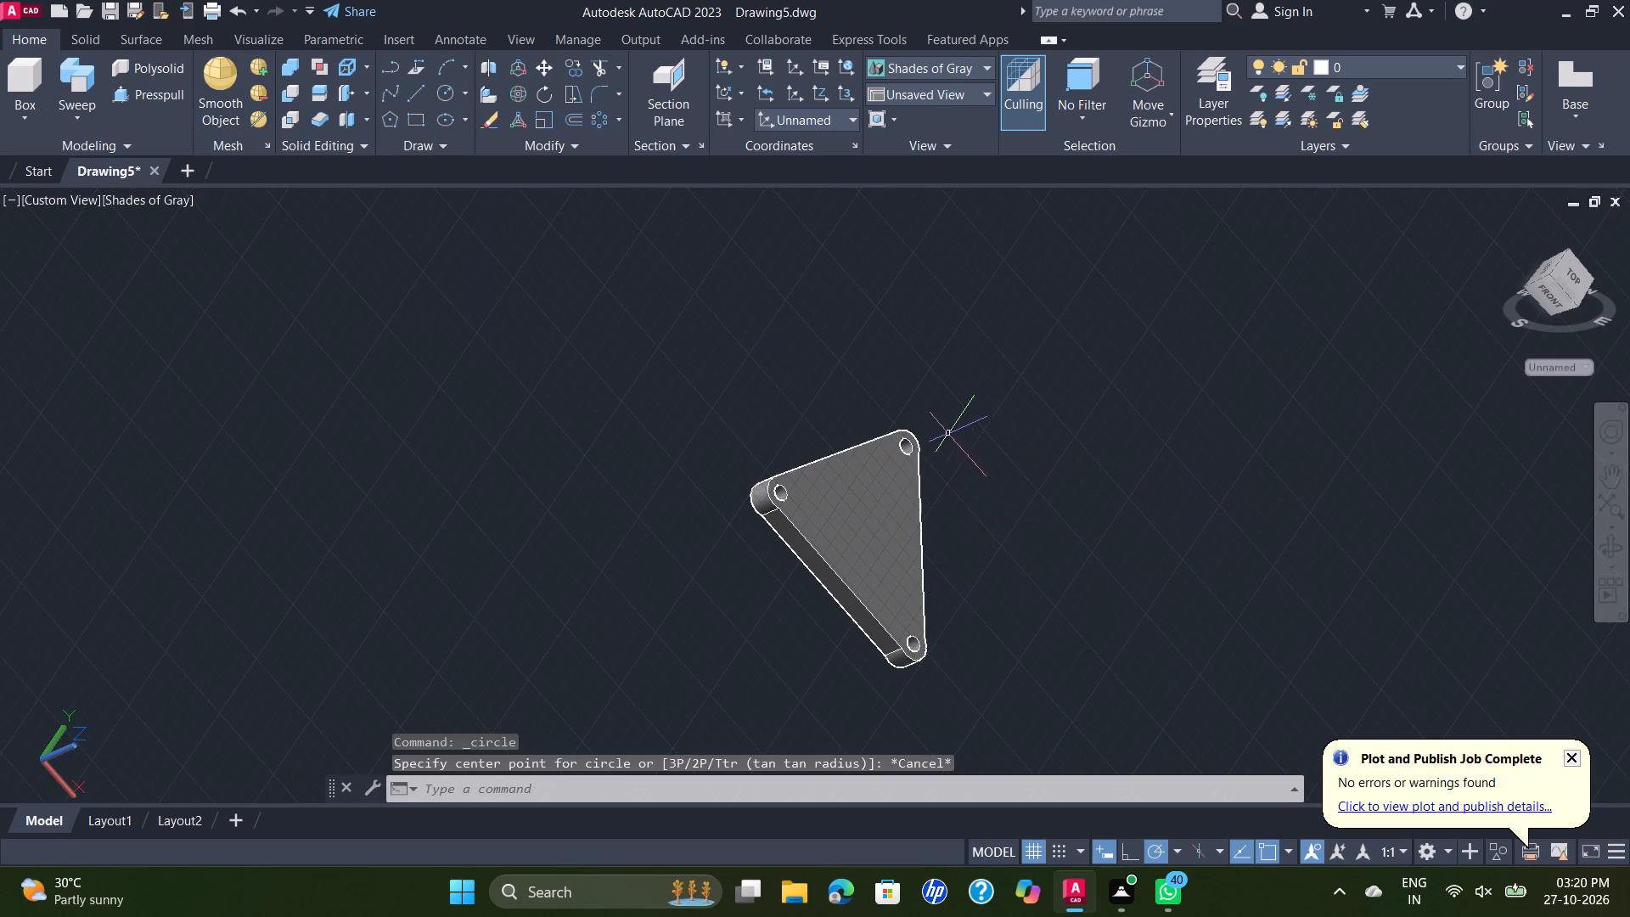
In SE Isometric view, draw a 55-long line on the triangular flange's face, from its upper edge's midpoint toward the opposite lower corner.
{"action": "scroll", "coordinate": [930, 394], "scroll_direction": "down", "scroll_amount": 1}
{"action": "scroll", "coordinate": [947, 415], "scroll_direction": "up", "scroll_amount": 1}
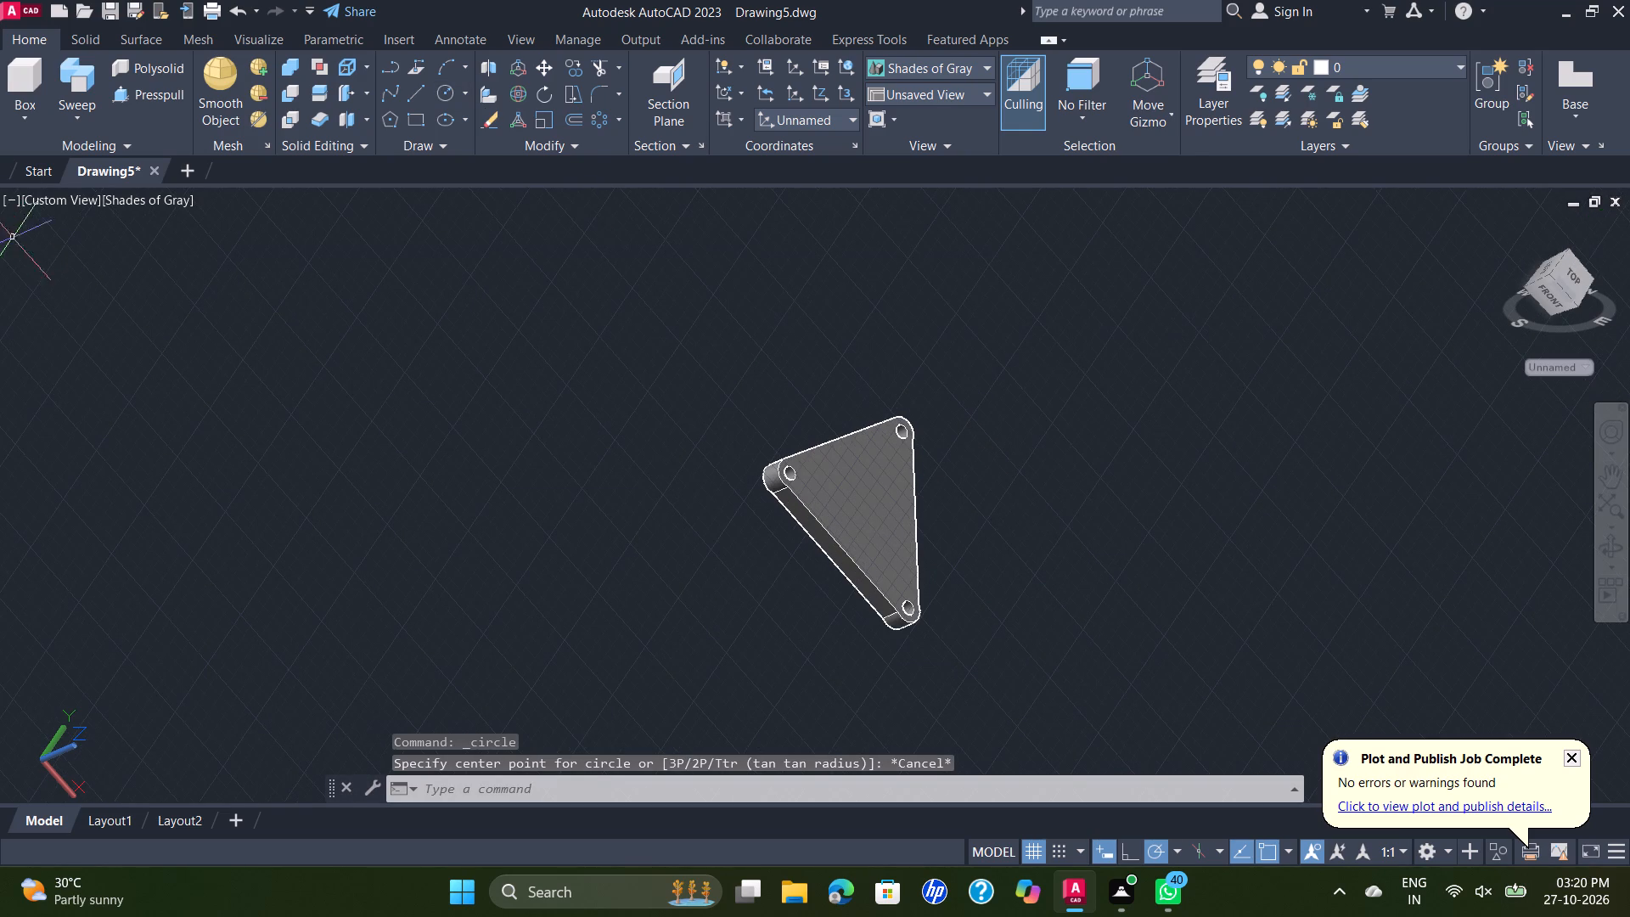
{"action": "left_click", "coordinate": [49, 211]}
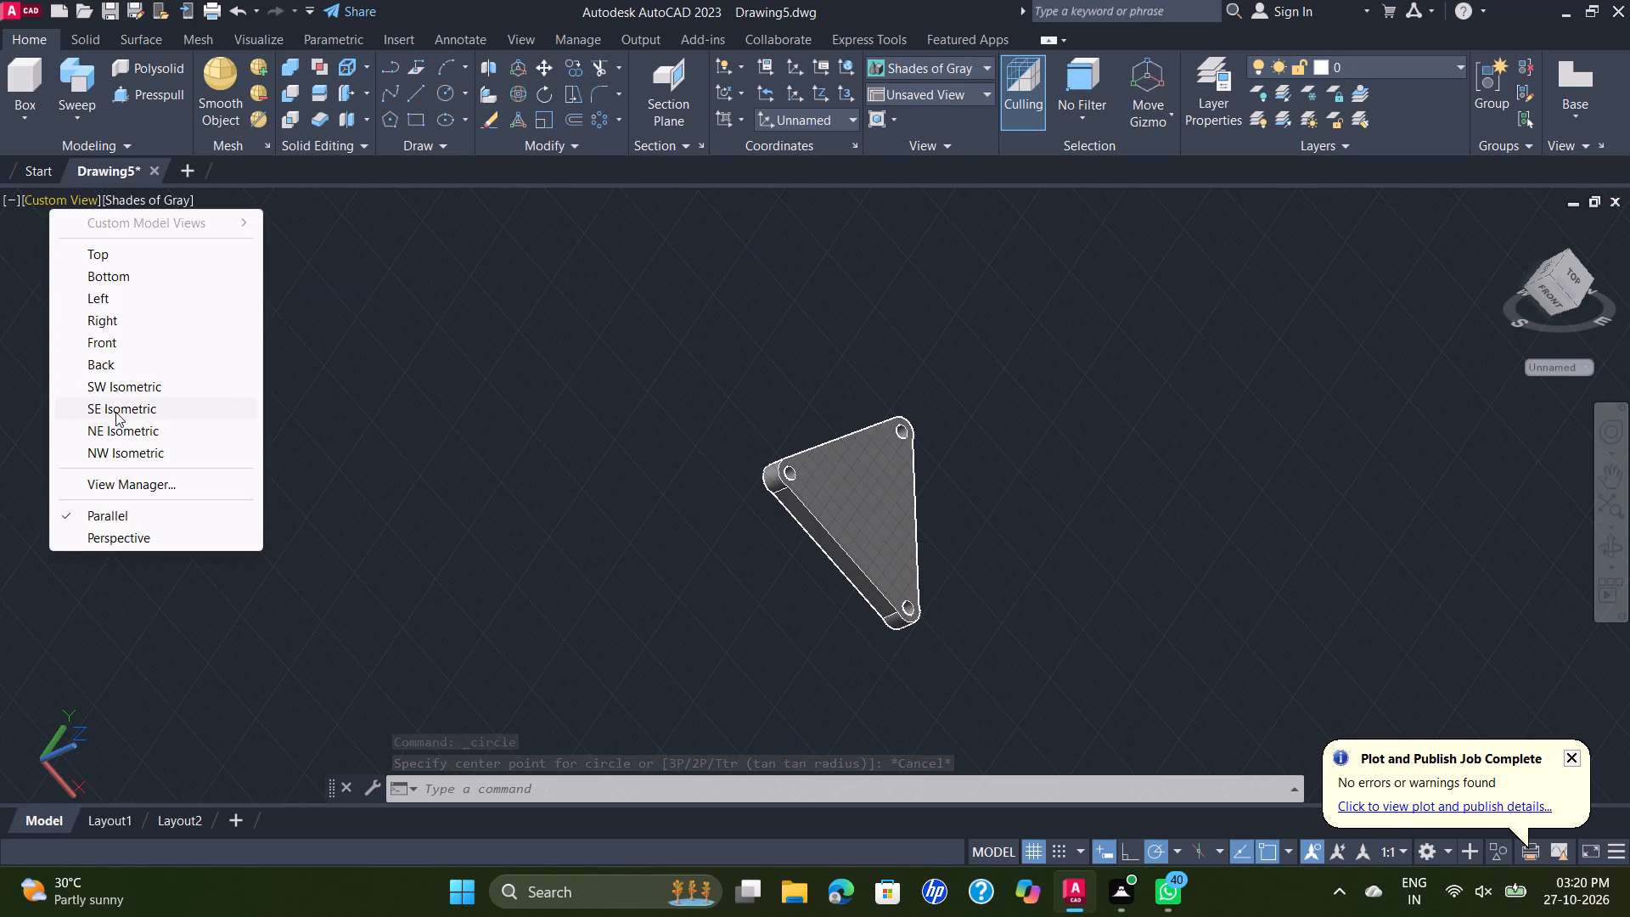
{"action": "left_click", "coordinate": [115, 412]}
{"action": "scroll", "coordinate": [1020, 359], "scroll_direction": "up", "scroll_amount": 4}
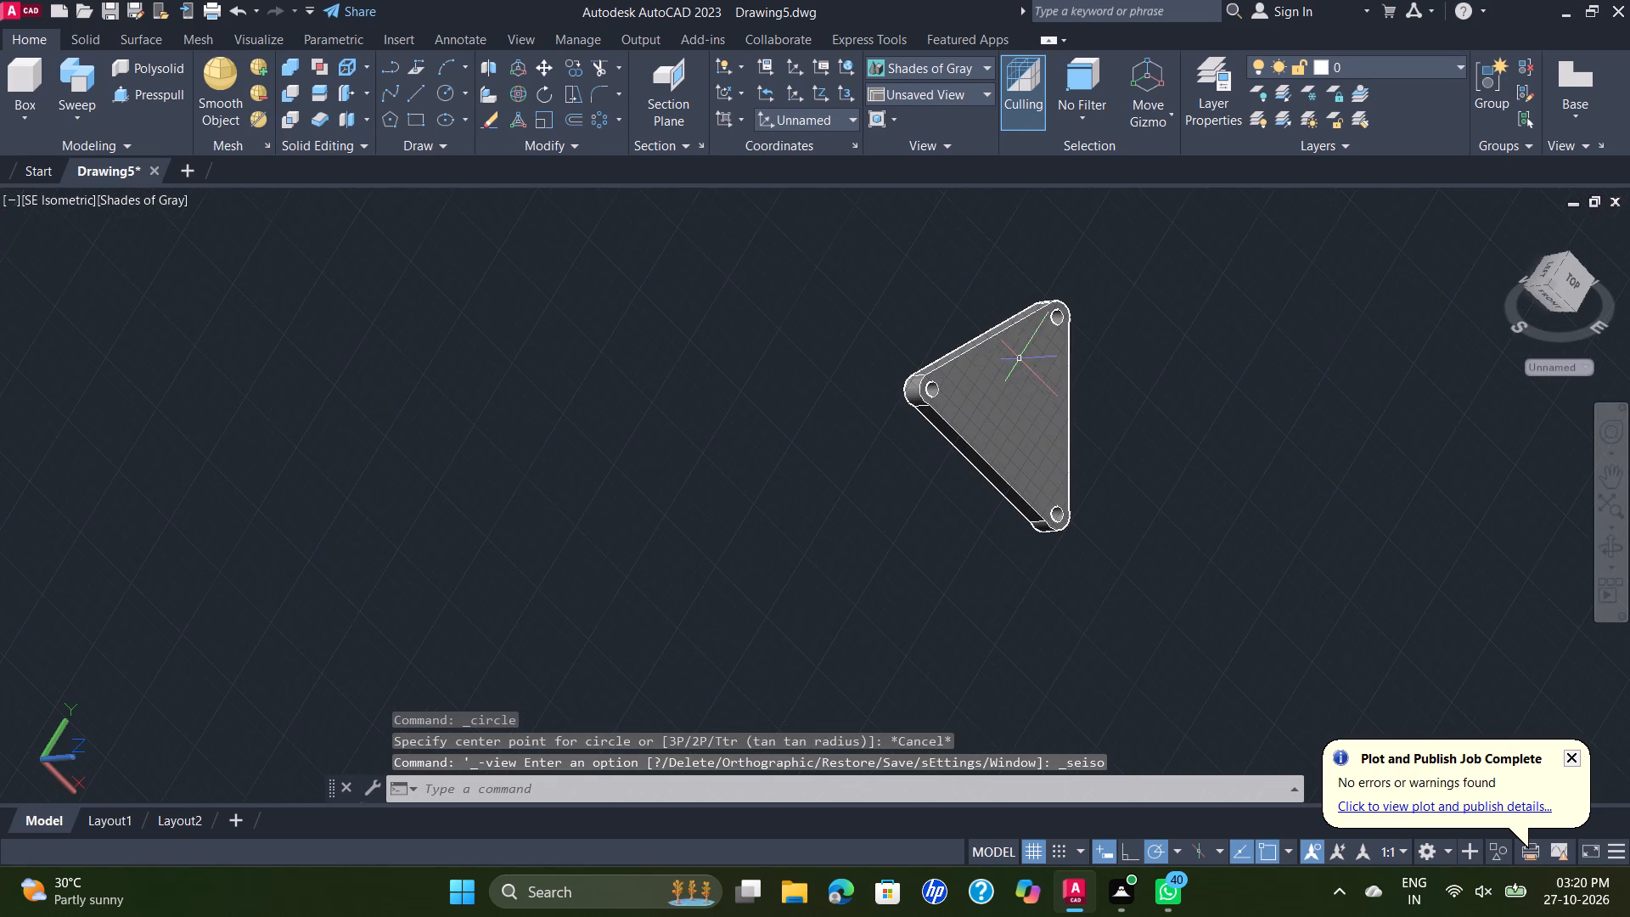
{"action": "left_click", "coordinate": [420, 88]}
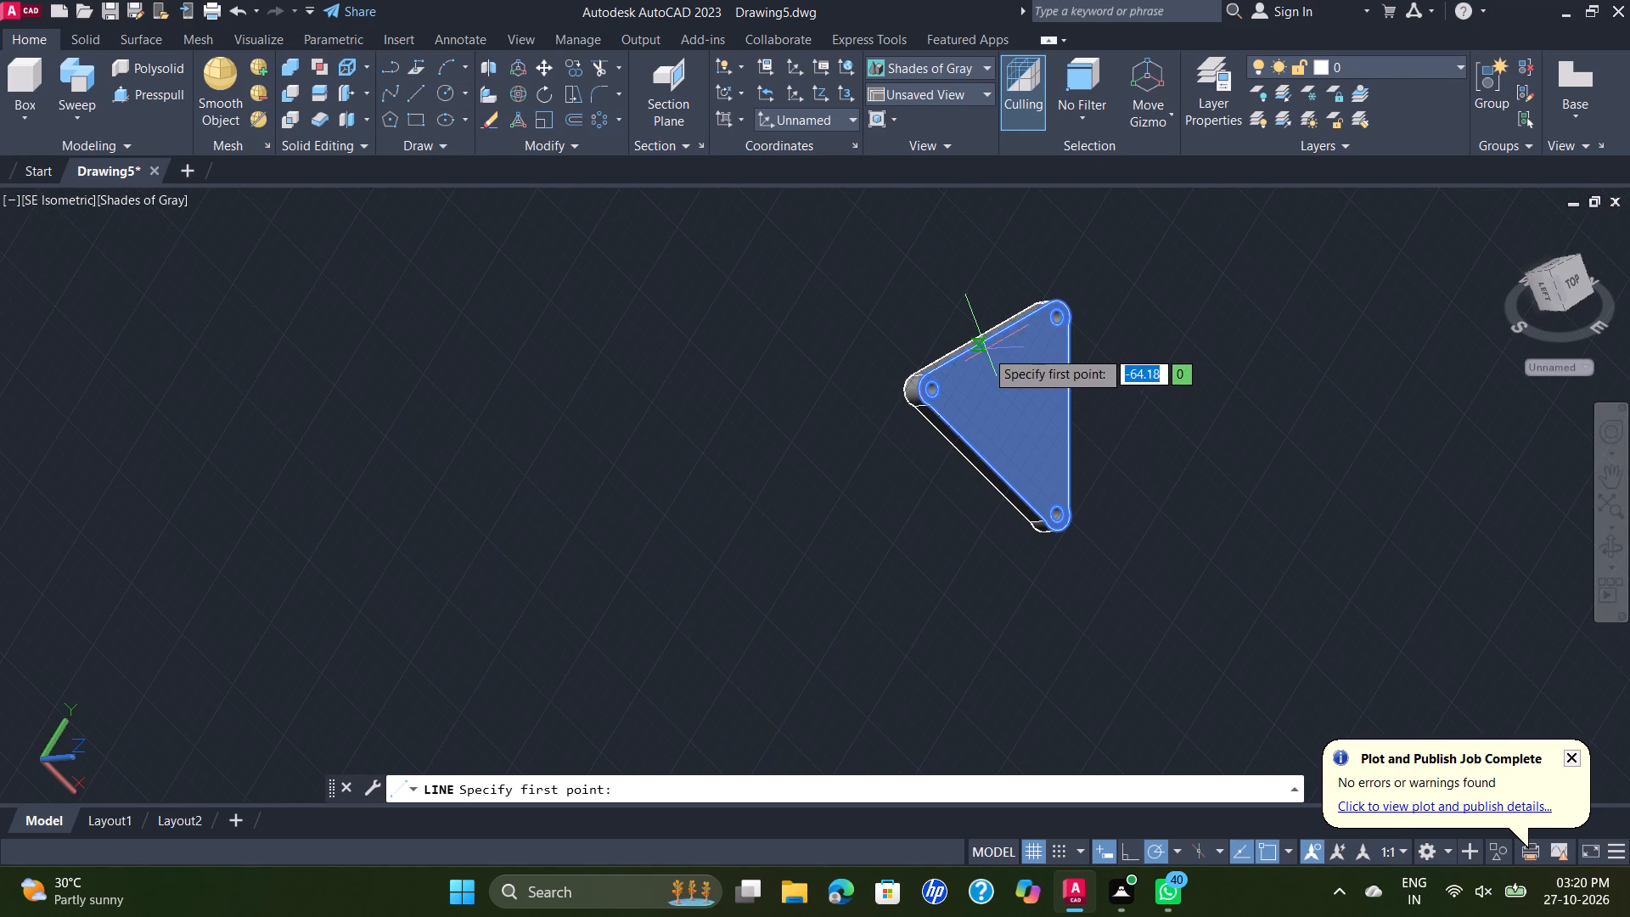
{"action": "left_click", "coordinate": [991, 335]}
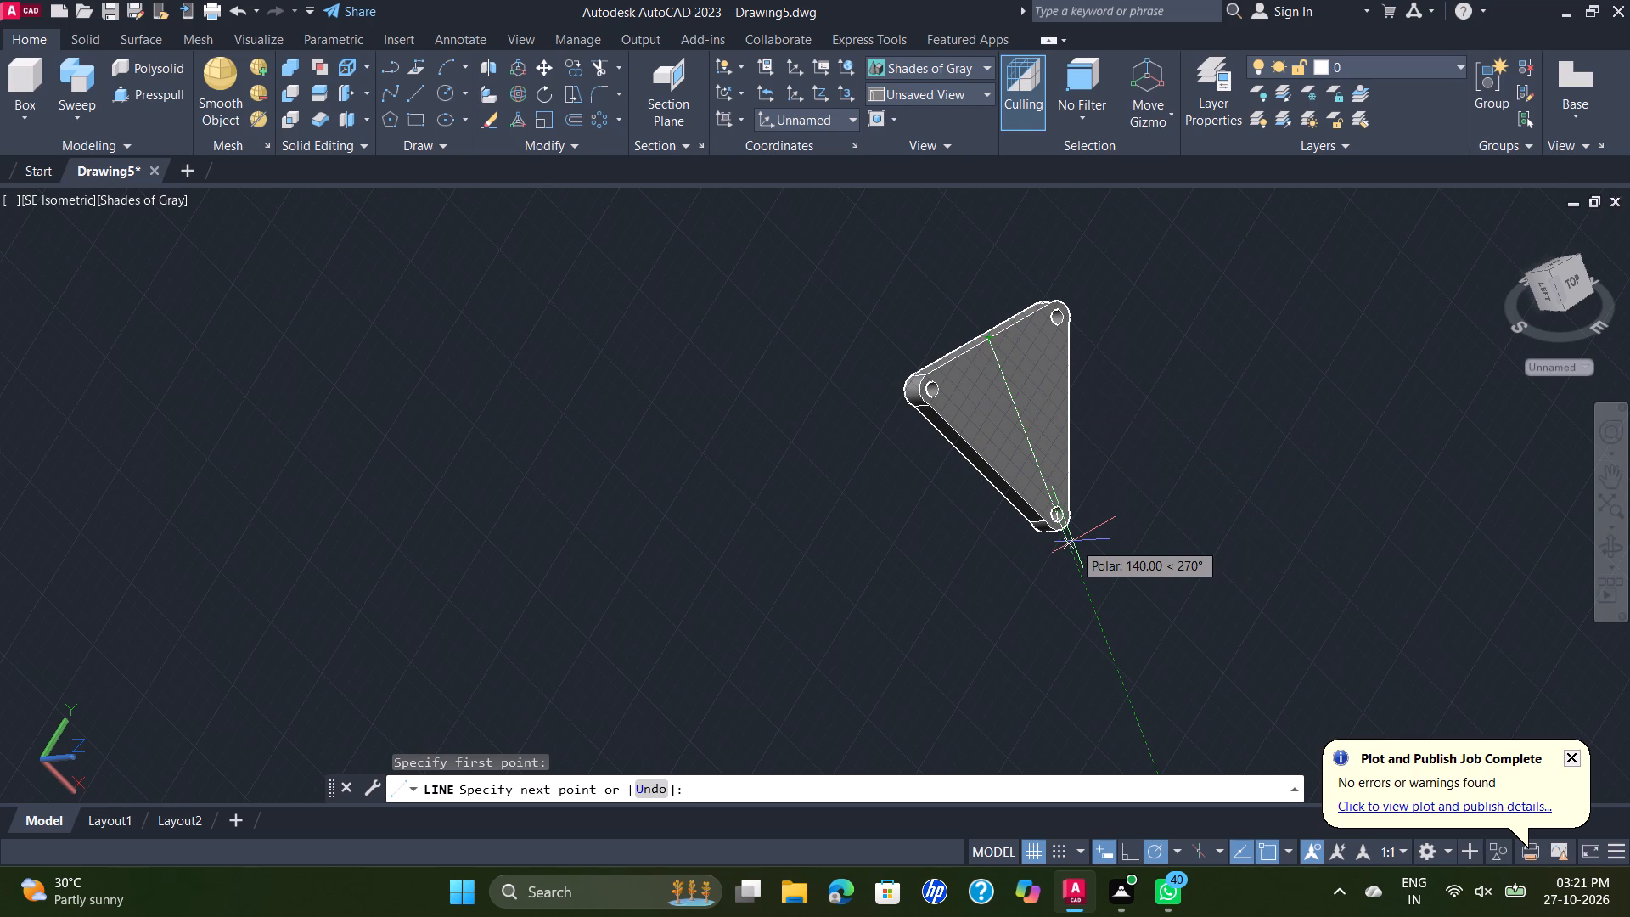
{"action": "type", "text": "55"}
{"action": "key", "text": "Return"}
{"action": "key", "text": "Escape"}
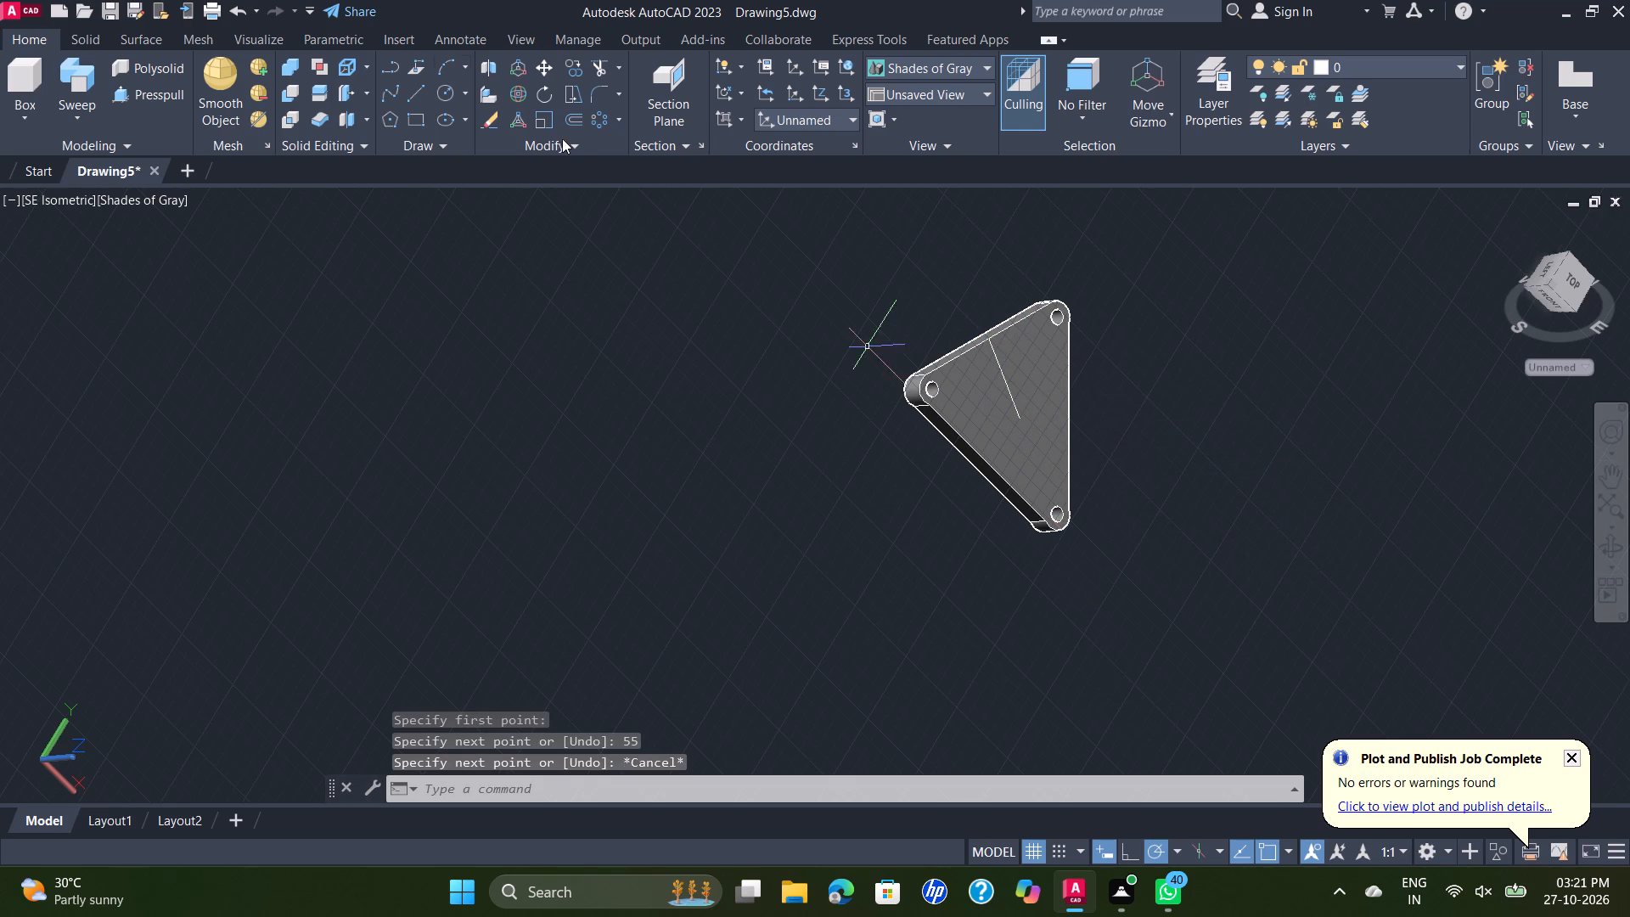
Draw a 60-diameter circle on the triangular flange's face, centred on the free end of the 55-long line.
{"action": "left_click", "coordinate": [458, 87]}
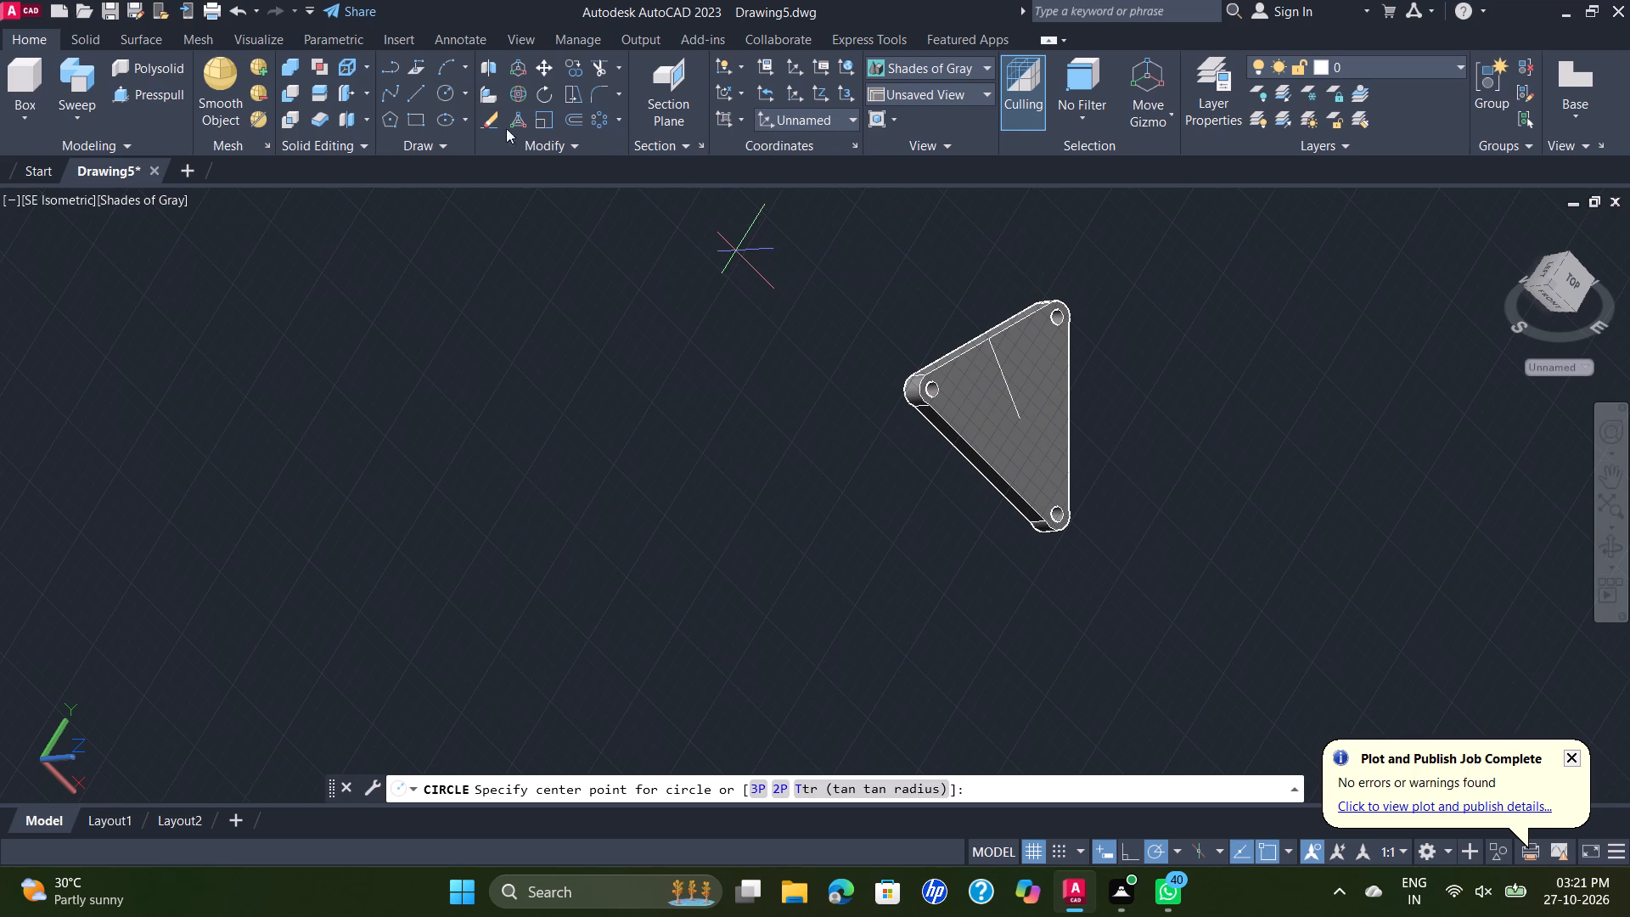
{"action": "left_click", "coordinate": [1019, 419]}
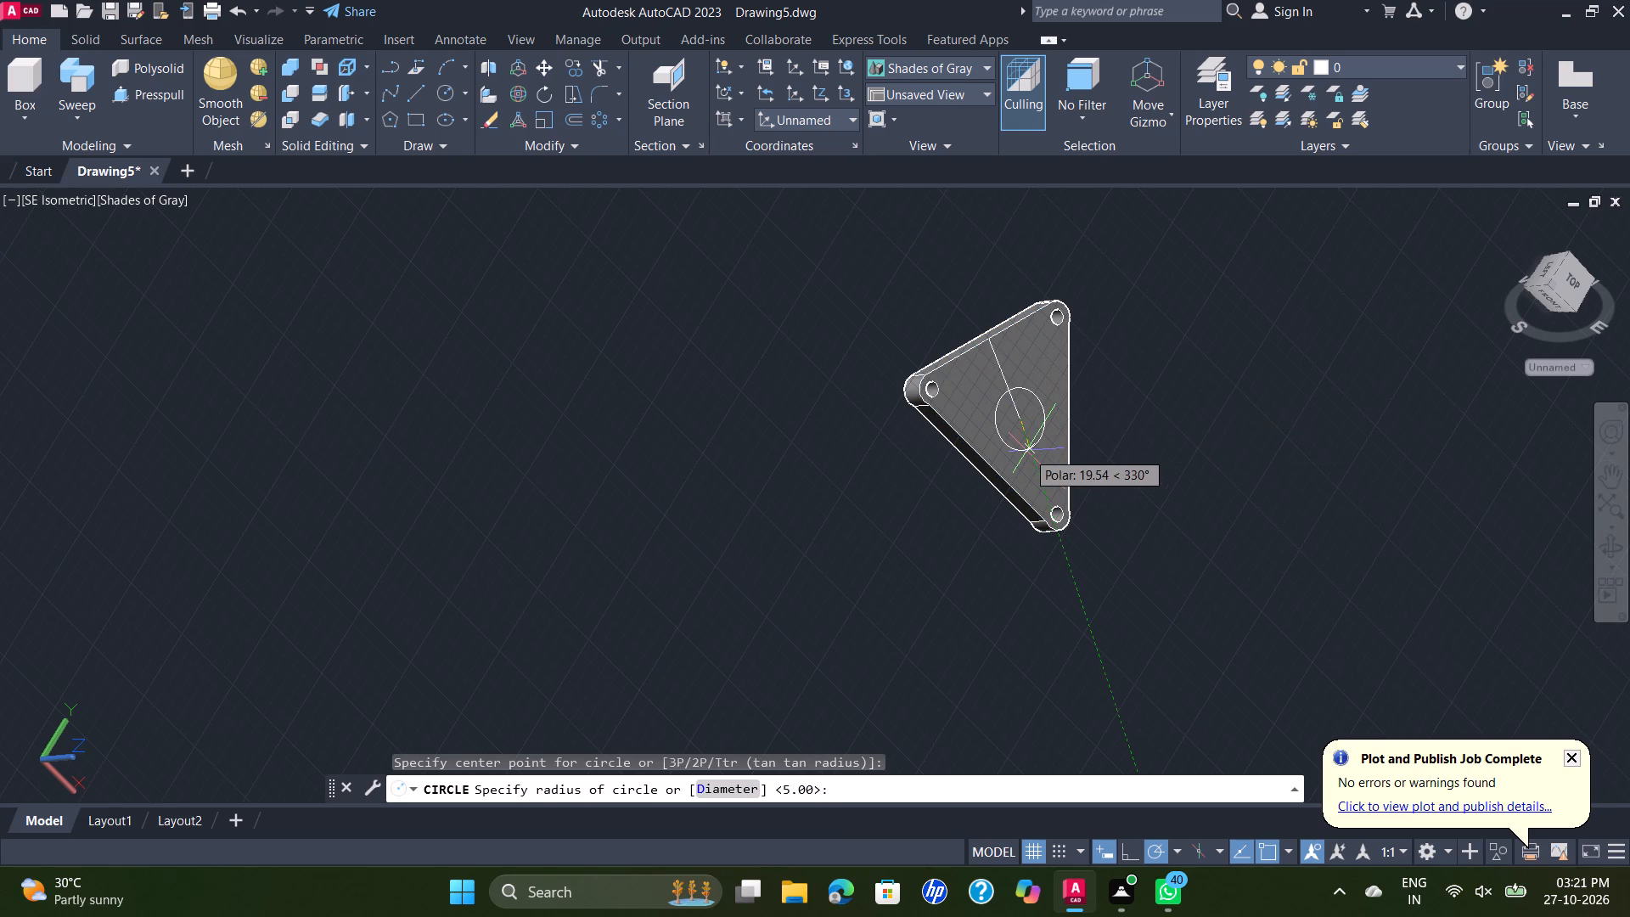
{"action": "key", "text": "d"}
{"action": "key", "text": "Return"}
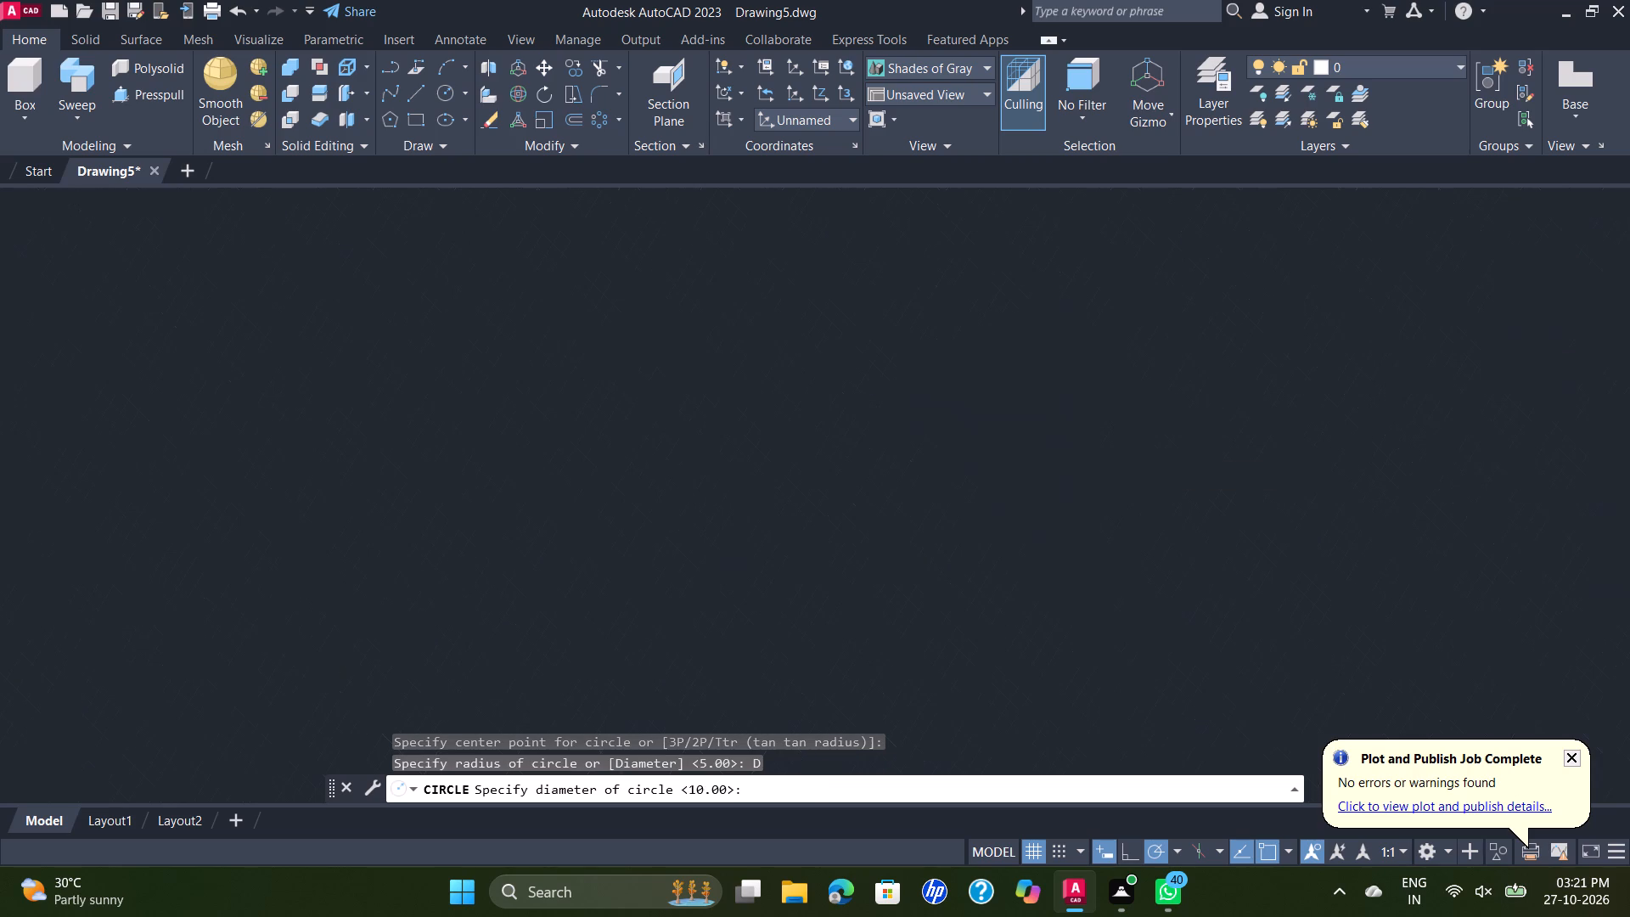
{"action": "type", "text": "60"}
{"action": "key", "text": "Return"}
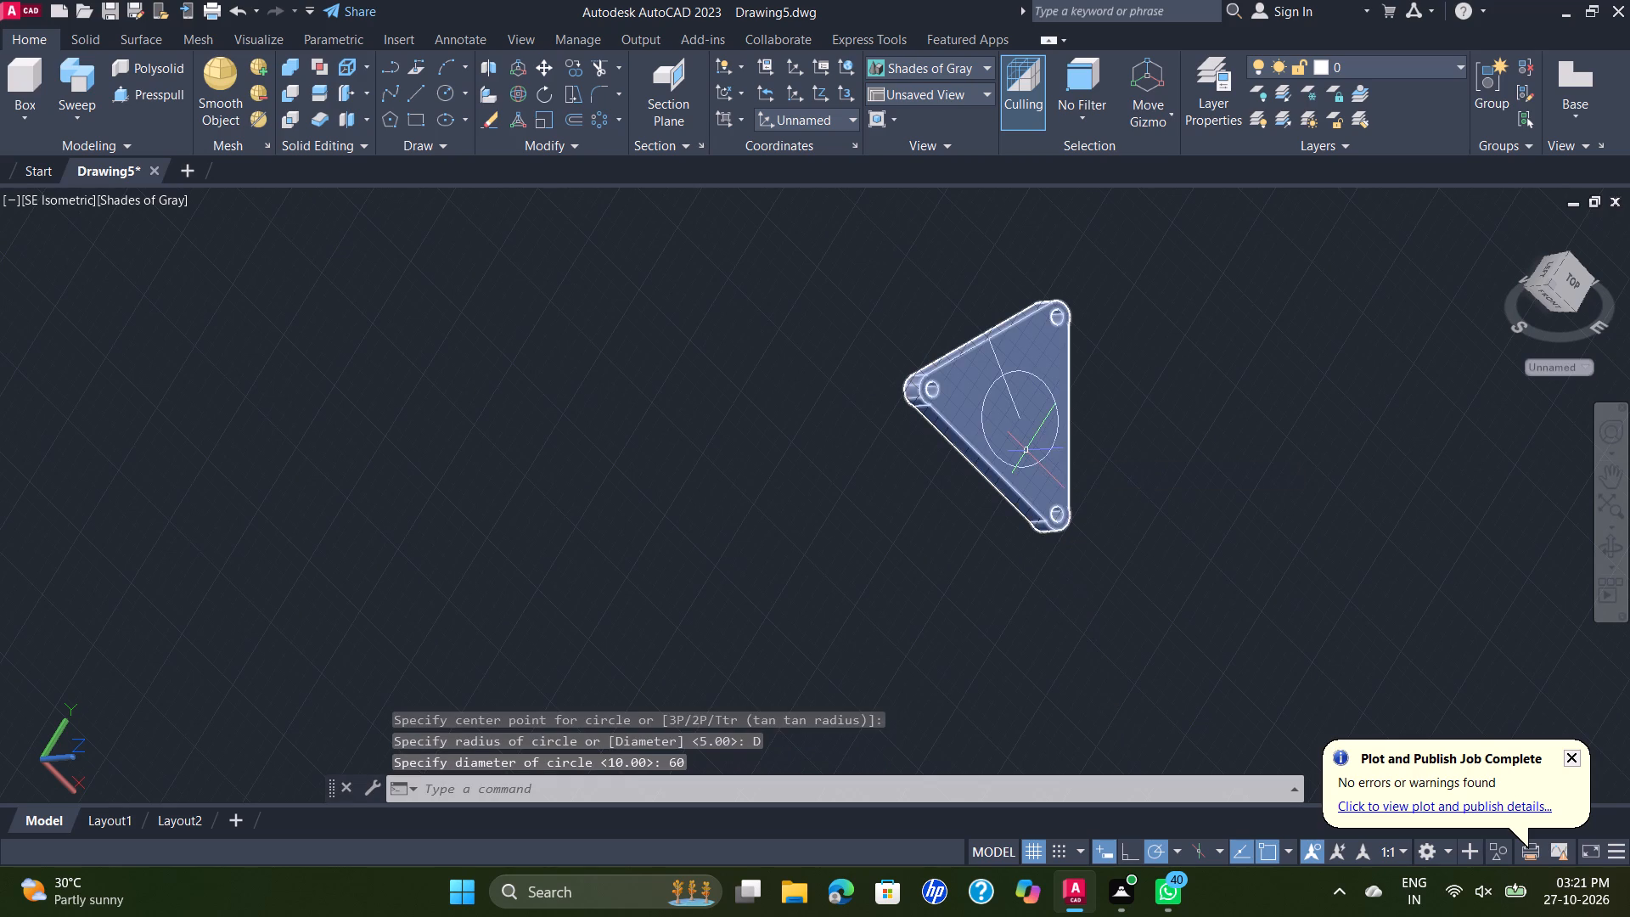
Draw a concentric 50-diameter circle inside the 60-diameter circle on the triangular flange's face.
{"action": "key", "text": "space"}
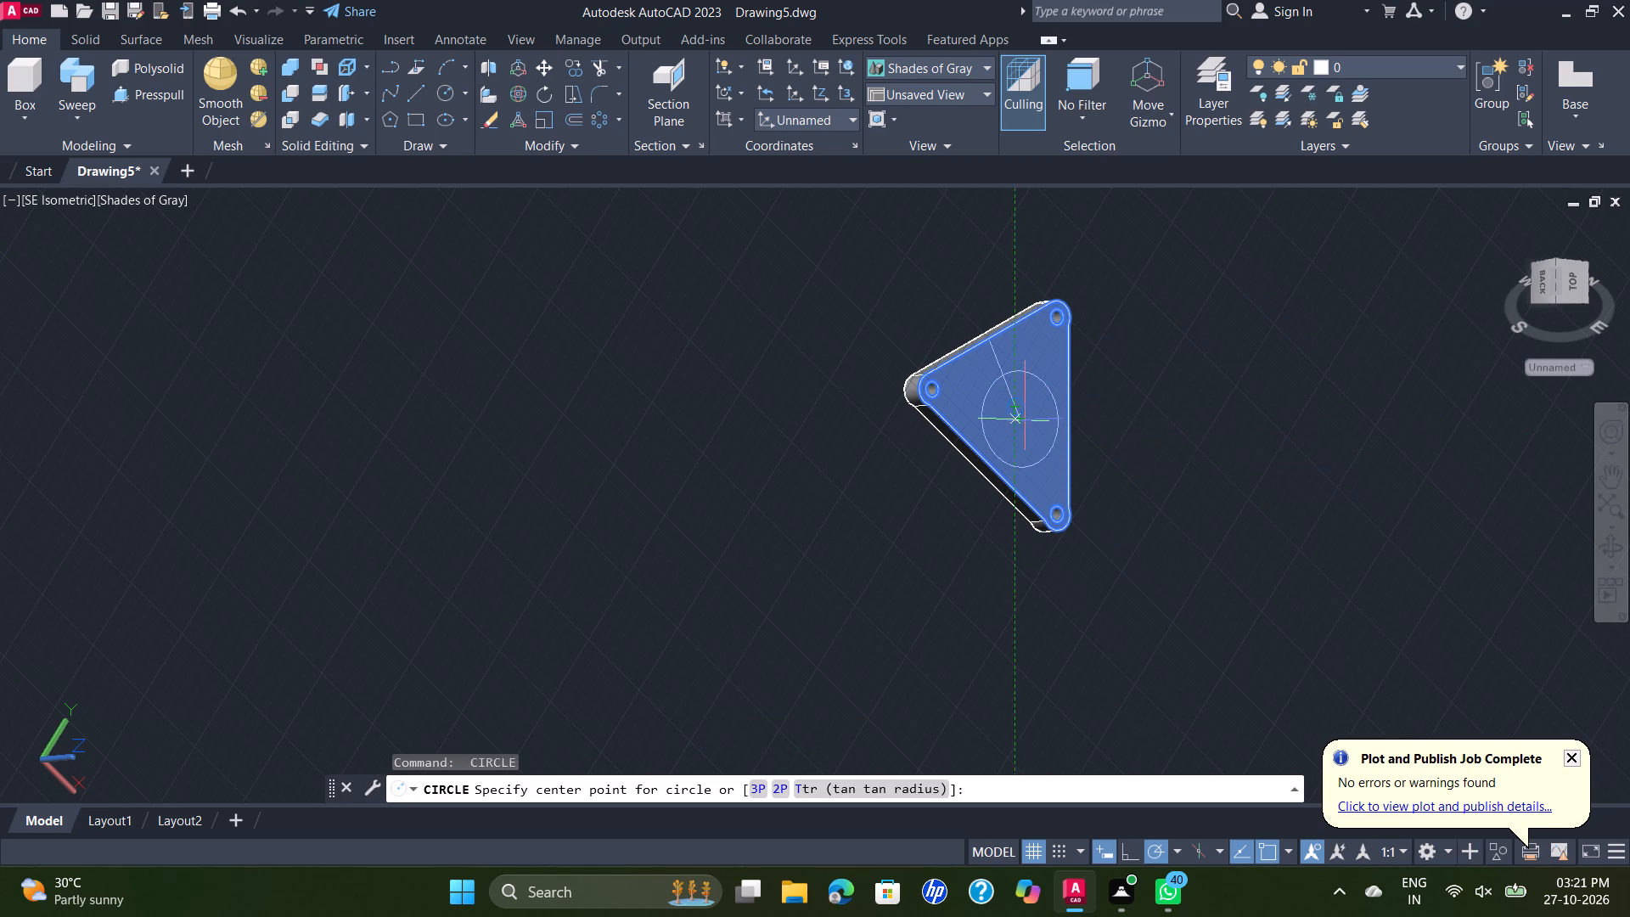
{"action": "scroll", "coordinate": [1025, 419], "scroll_direction": "up", "scroll_amount": 2}
{"action": "left_click", "coordinate": [1021, 415]}
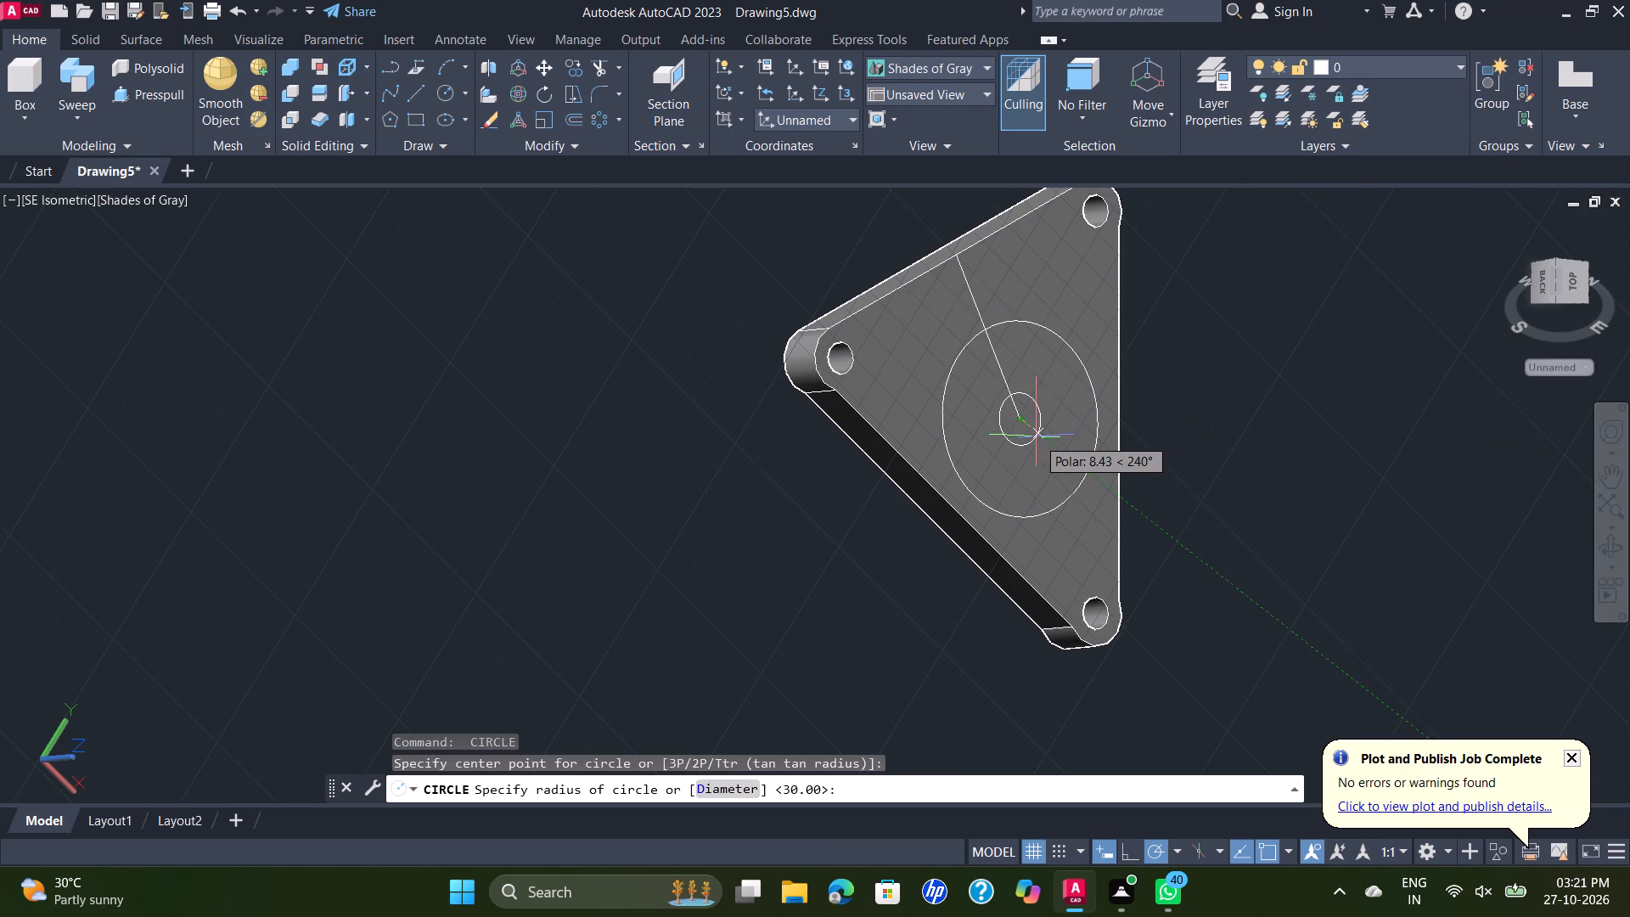
{"action": "key", "text": "d"}
{"action": "key", "text": "Return"}
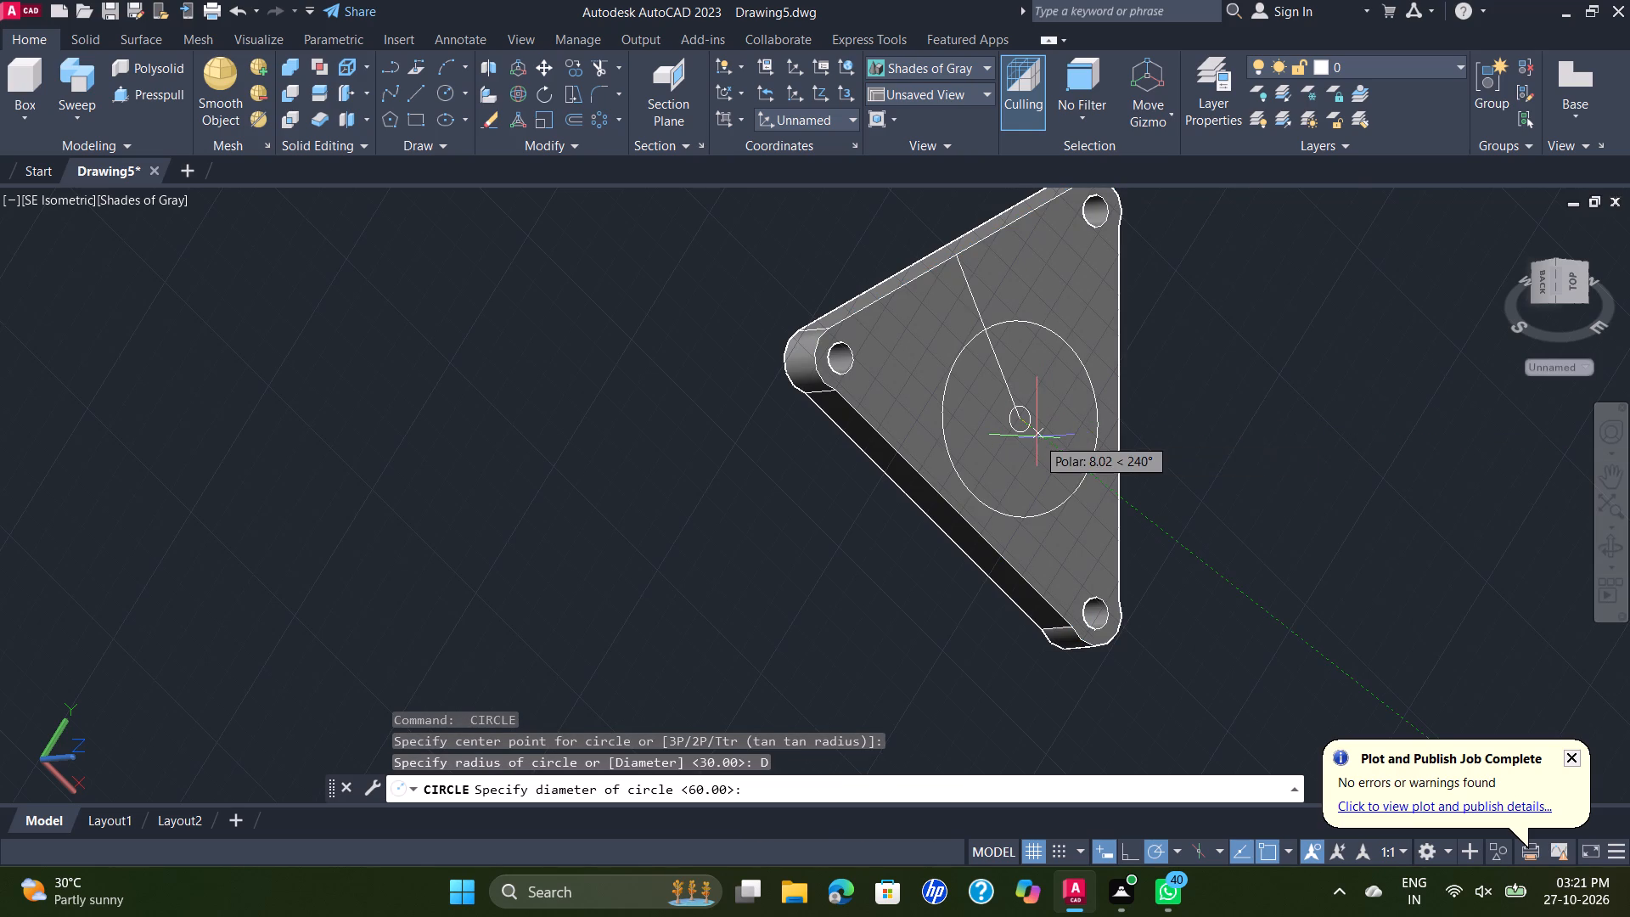
{"action": "type", "text": "50"}
{"action": "key", "text": "Return"}
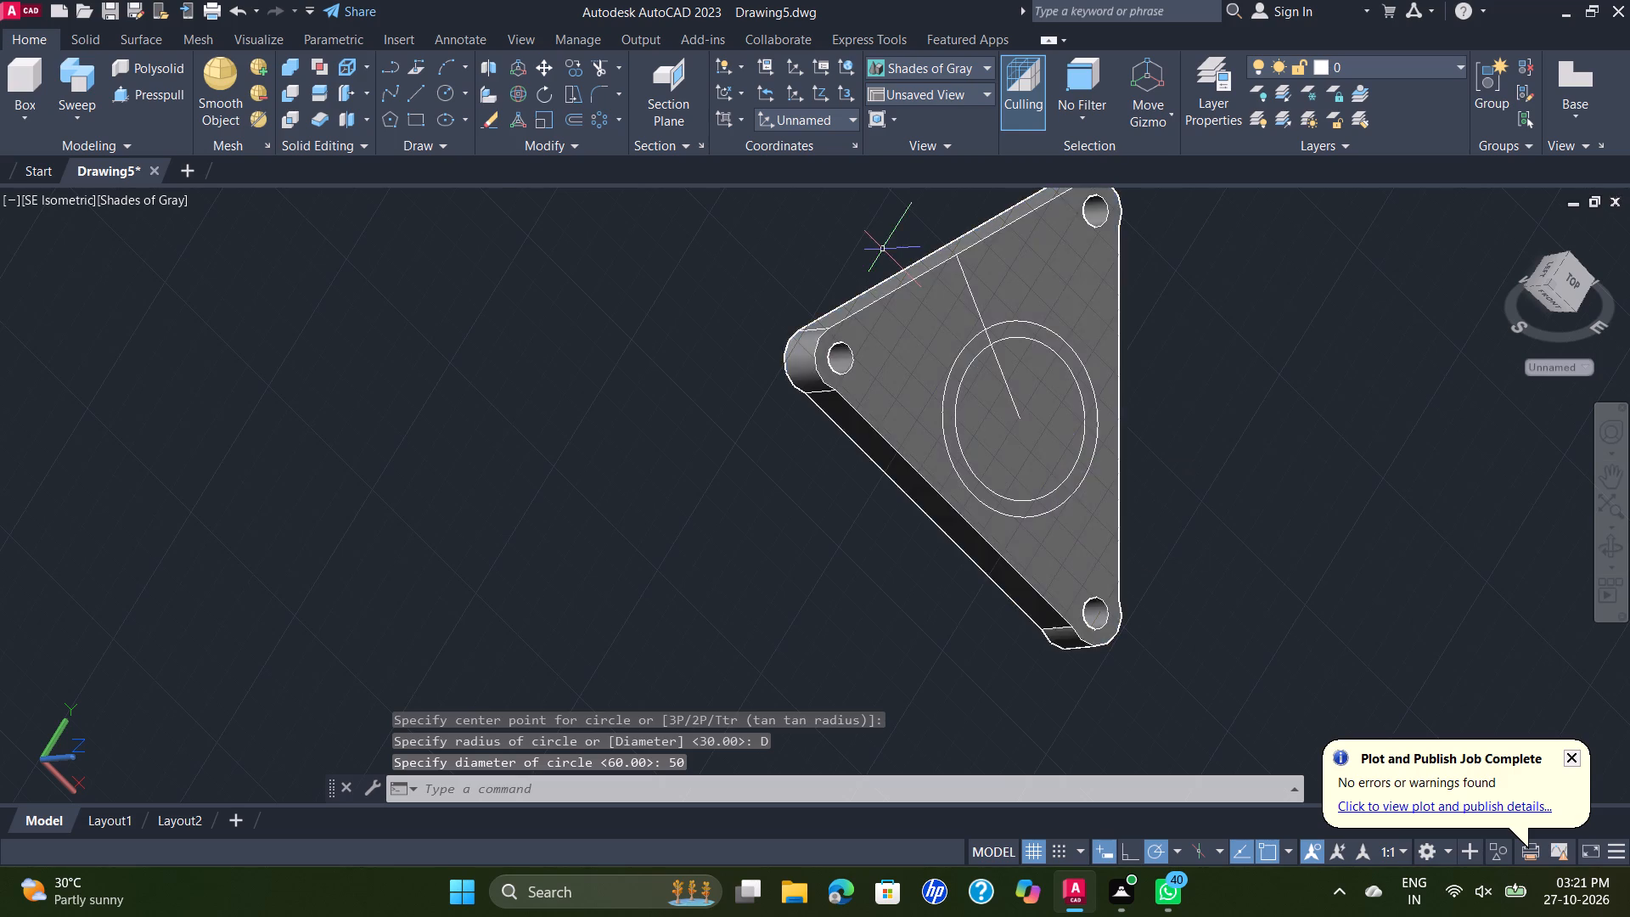
Delete the construction line running from the triangular flange's upper edge to the circles' centre.
{"action": "scroll", "coordinate": [930, 253], "scroll_direction": "down", "scroll_amount": 1}
{"action": "middle_click_drag", "start_coordinate": [963, 278], "coordinate": [993, 340]}
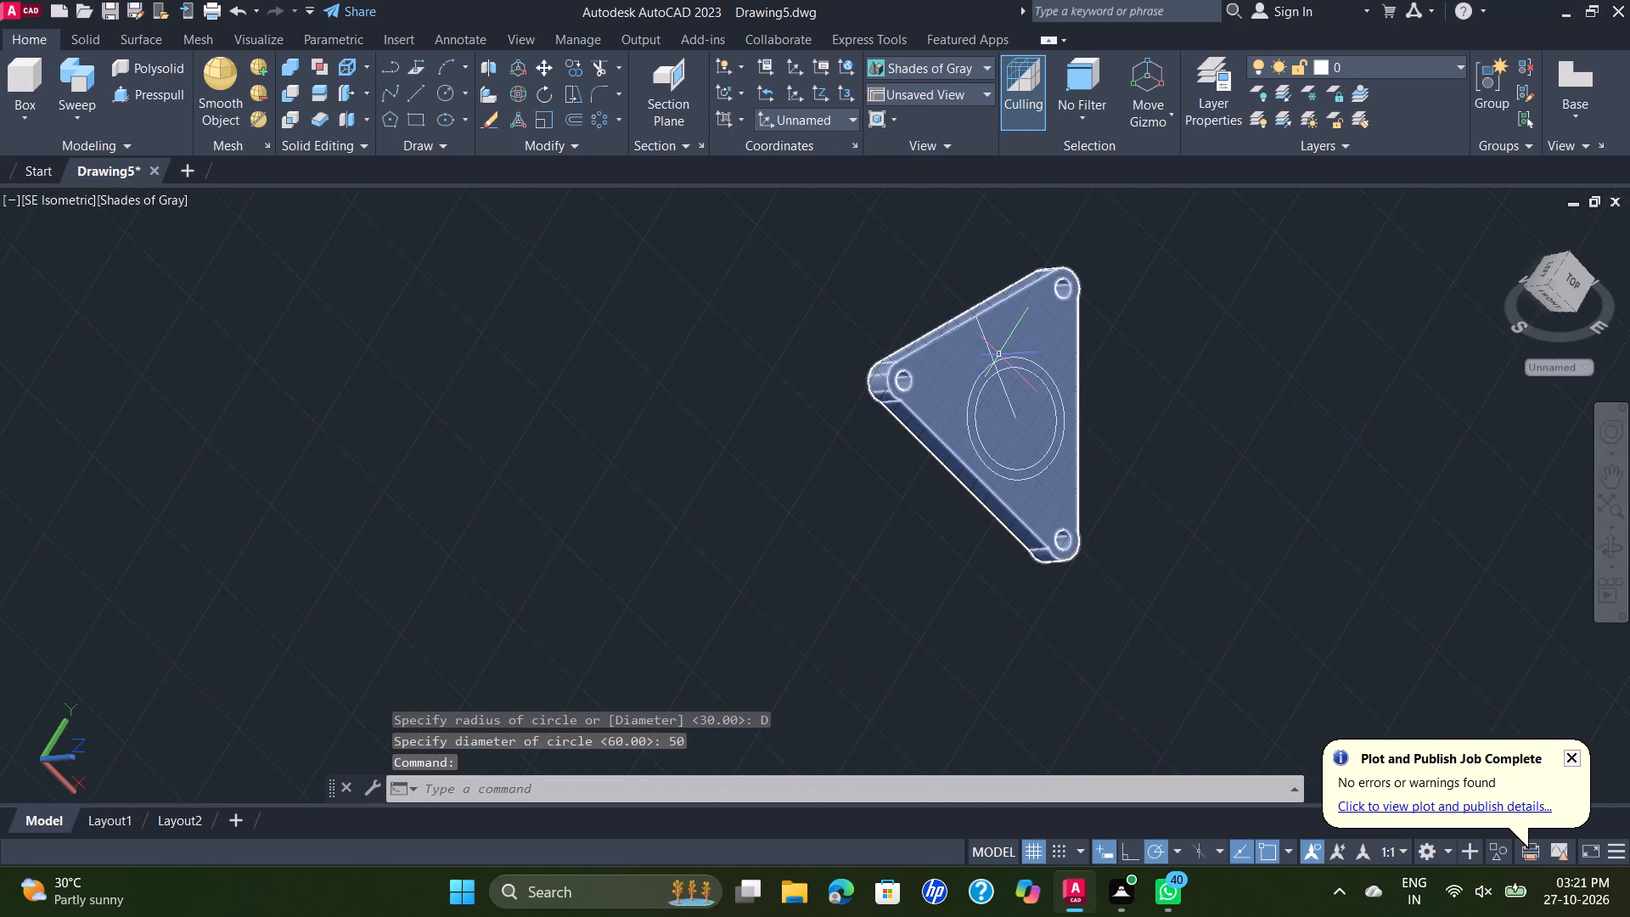
{"action": "scroll", "coordinate": [999, 355], "scroll_direction": "up", "scroll_amount": 1}
{"action": "left_click", "coordinate": [989, 357]}
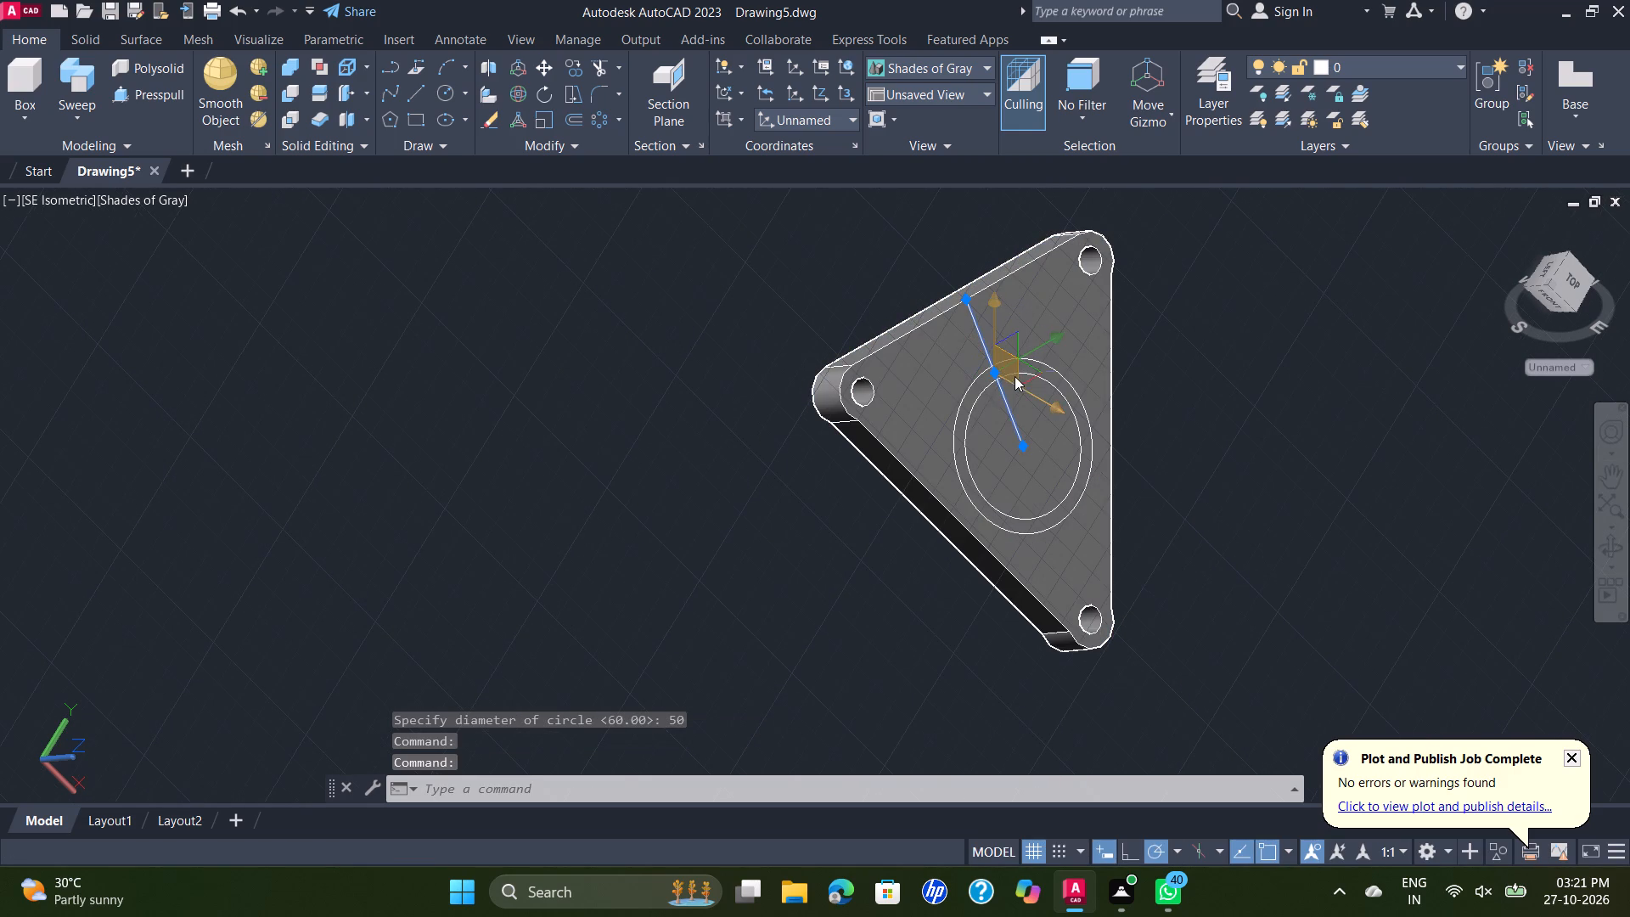
{"action": "key", "text": "Delete"}
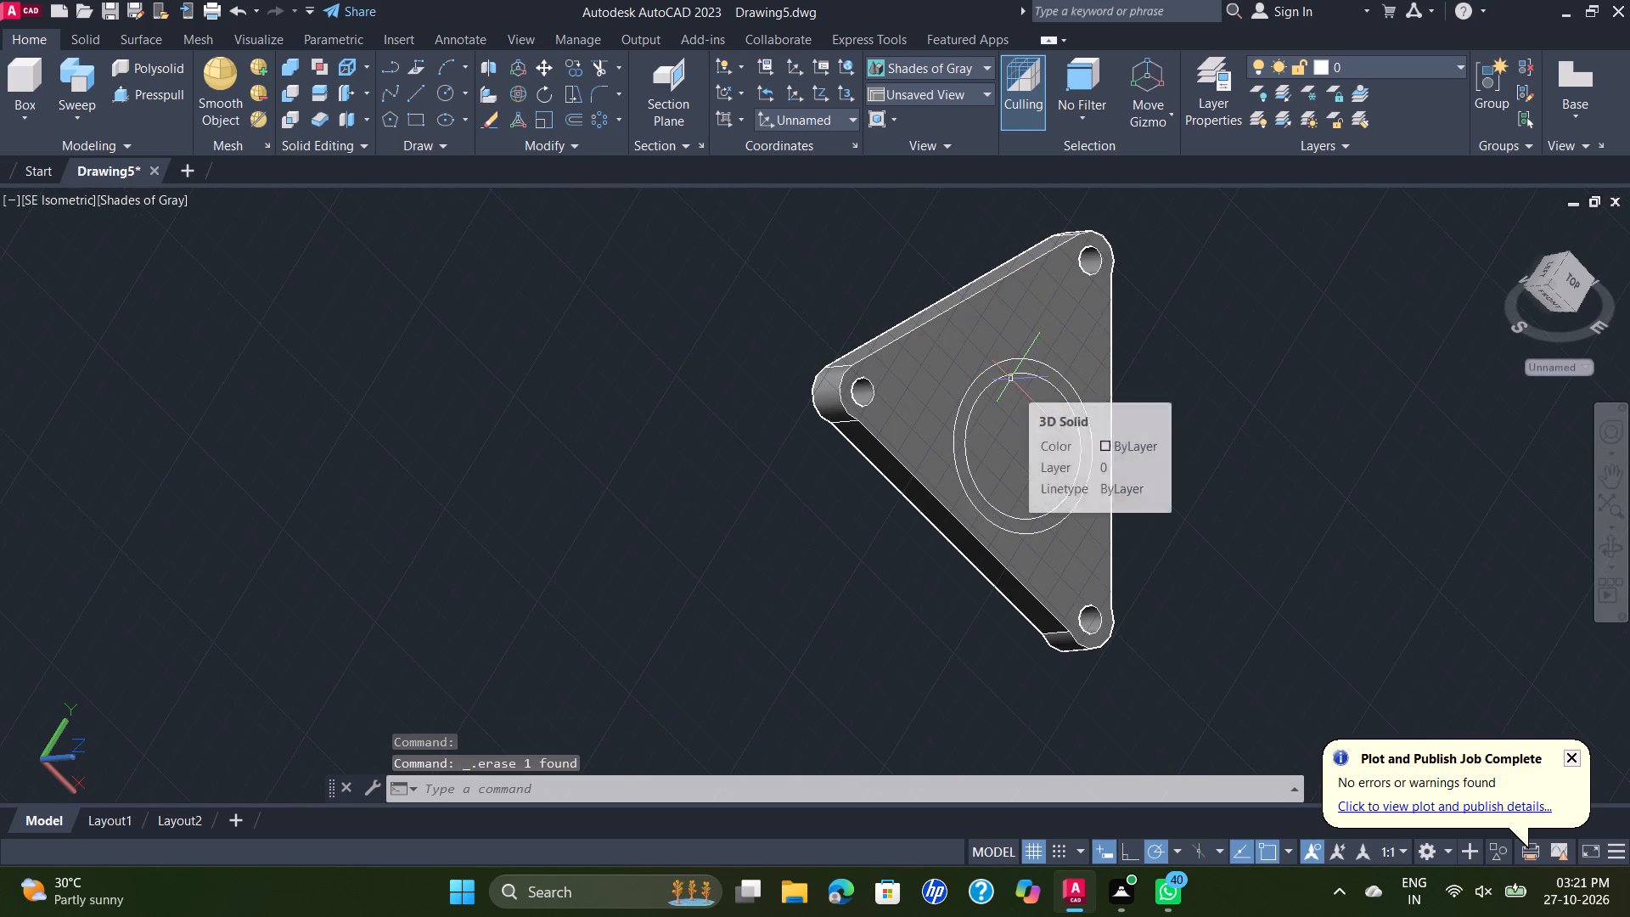
{"action": "scroll", "coordinate": [1011, 380], "scroll_direction": "down", "scroll_amount": 1}
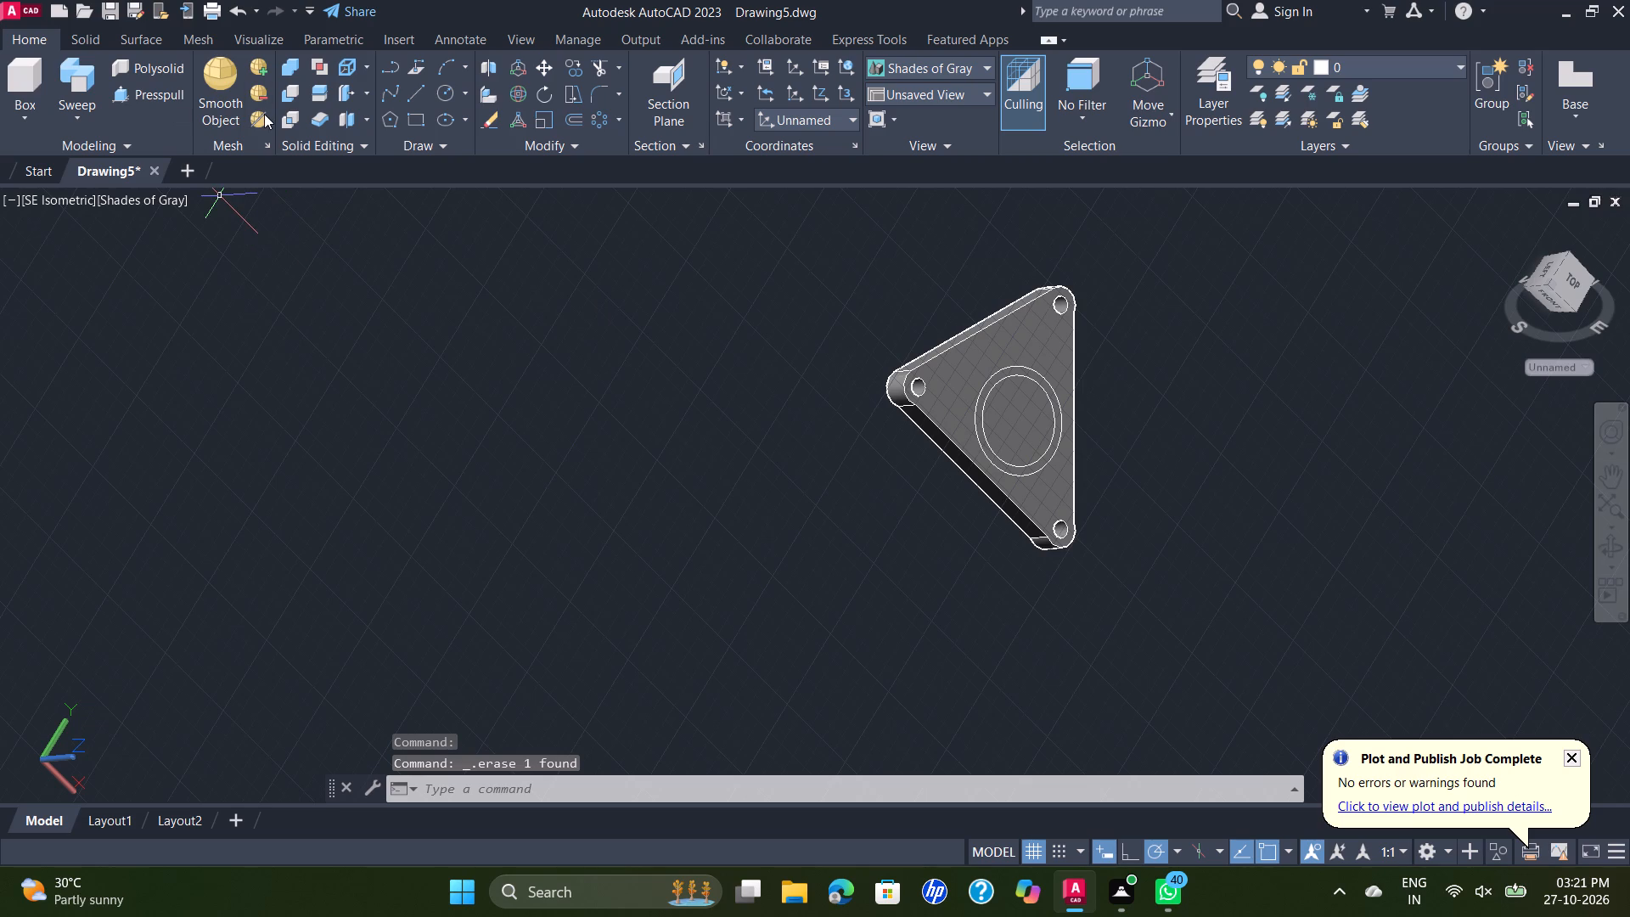
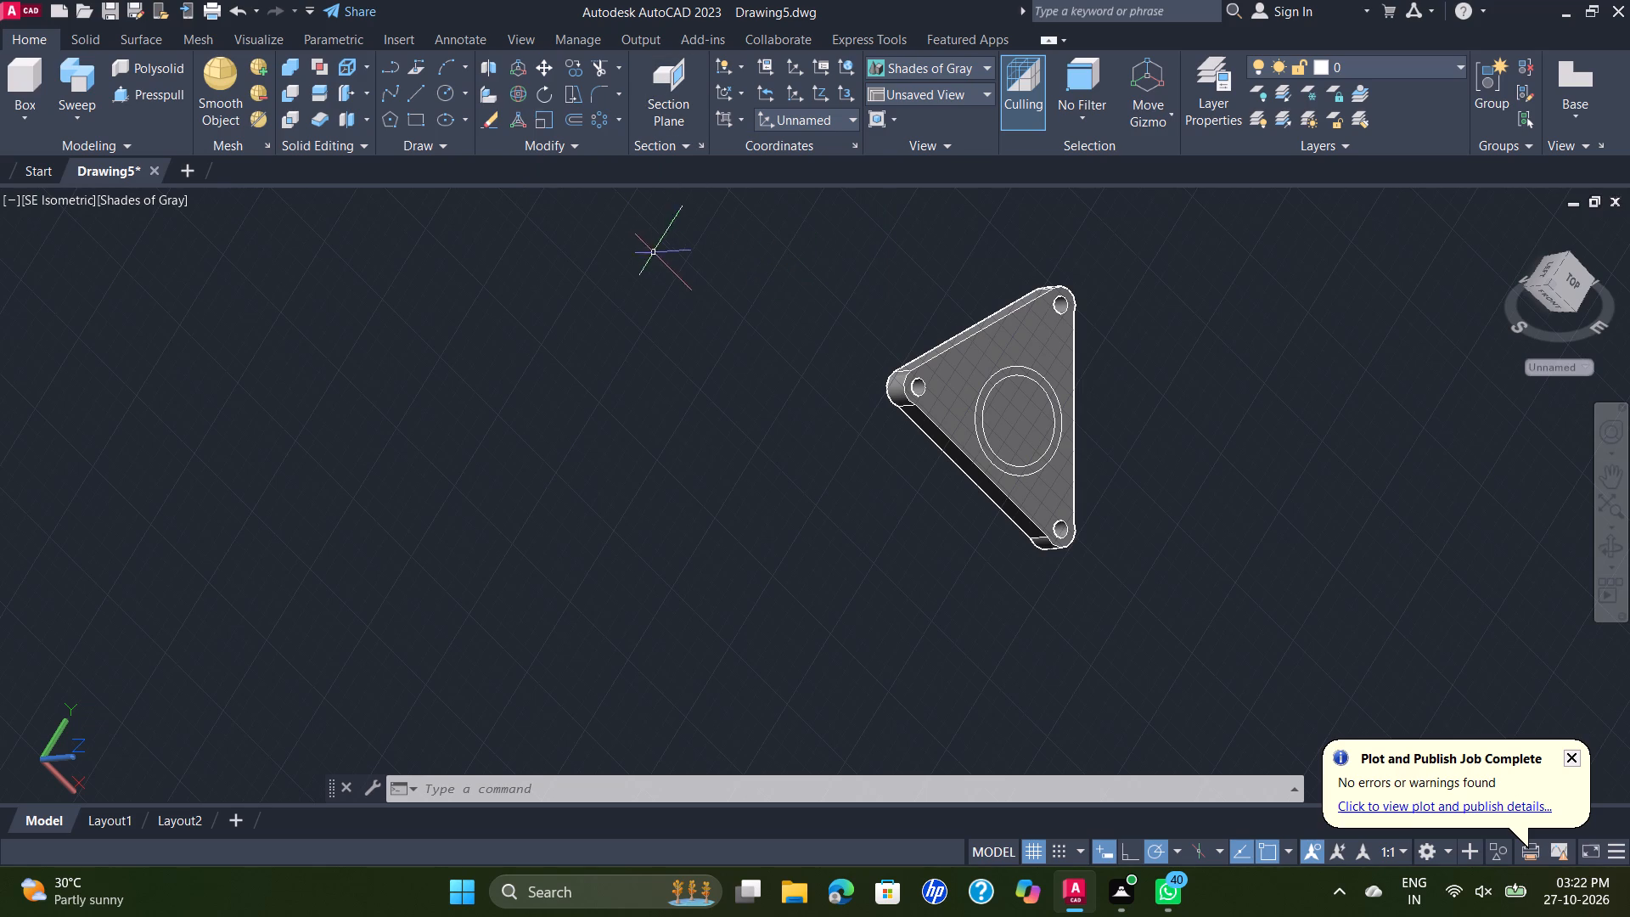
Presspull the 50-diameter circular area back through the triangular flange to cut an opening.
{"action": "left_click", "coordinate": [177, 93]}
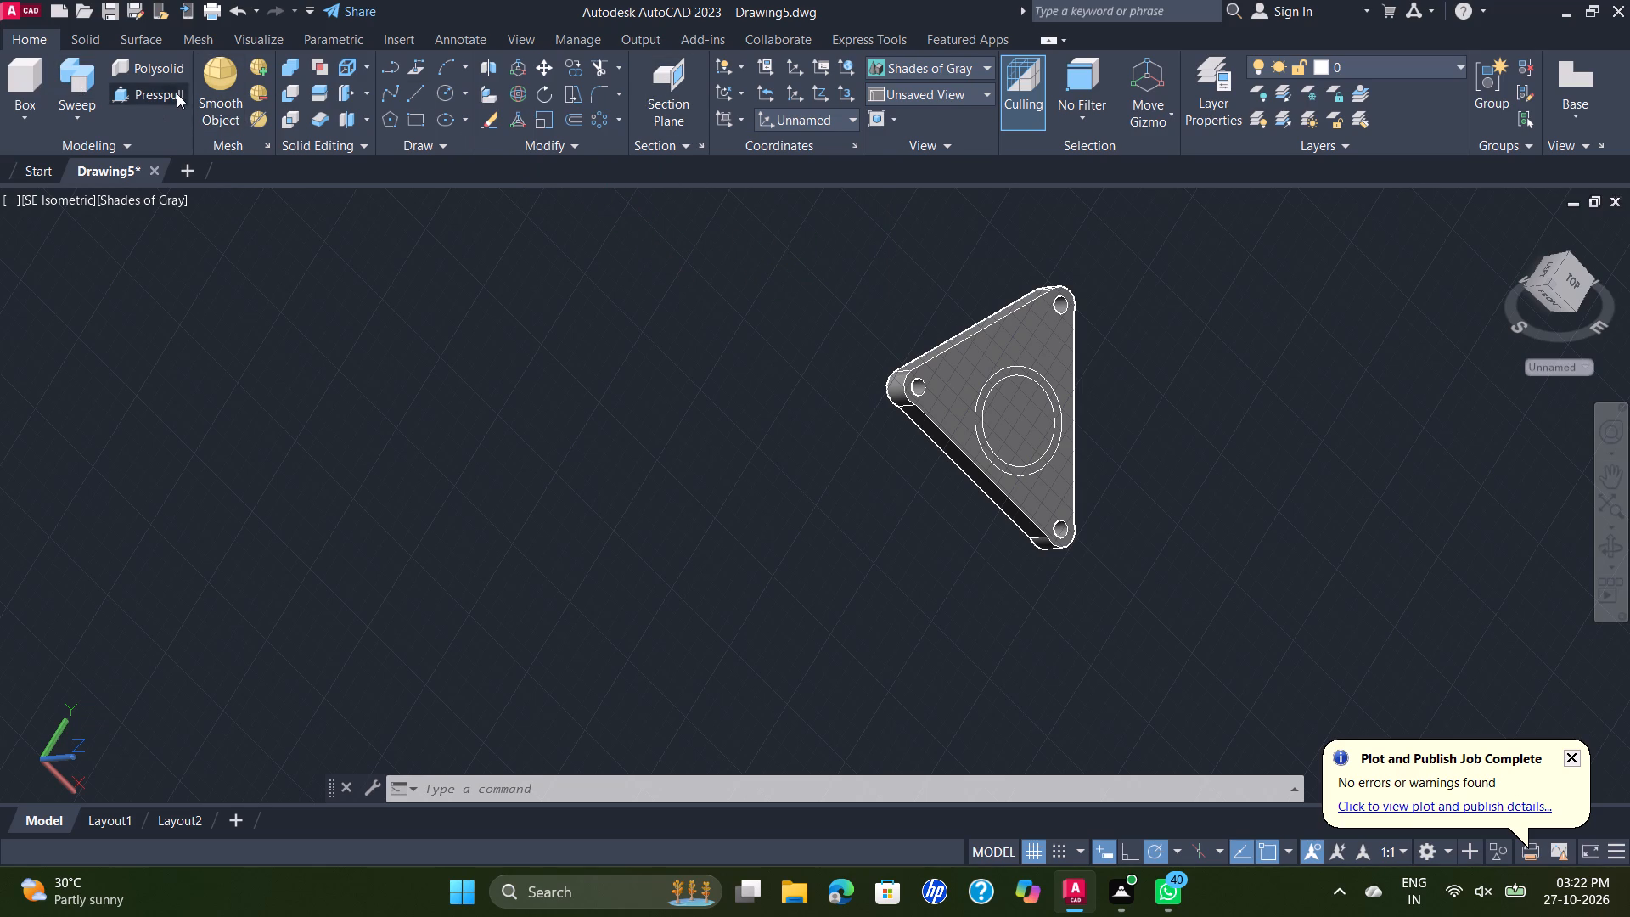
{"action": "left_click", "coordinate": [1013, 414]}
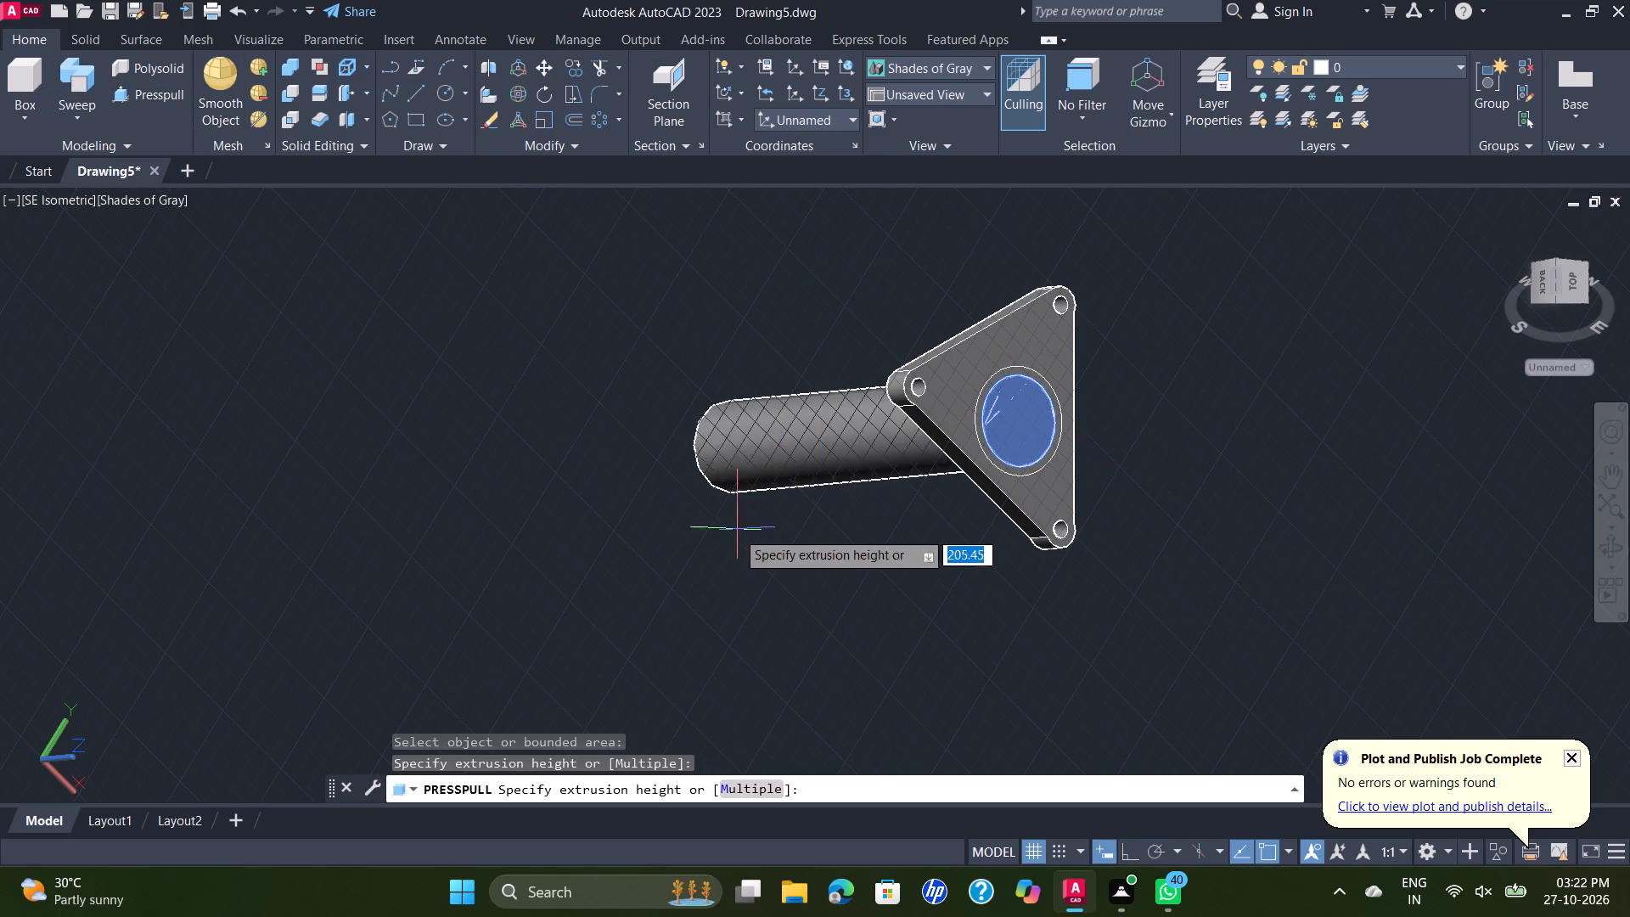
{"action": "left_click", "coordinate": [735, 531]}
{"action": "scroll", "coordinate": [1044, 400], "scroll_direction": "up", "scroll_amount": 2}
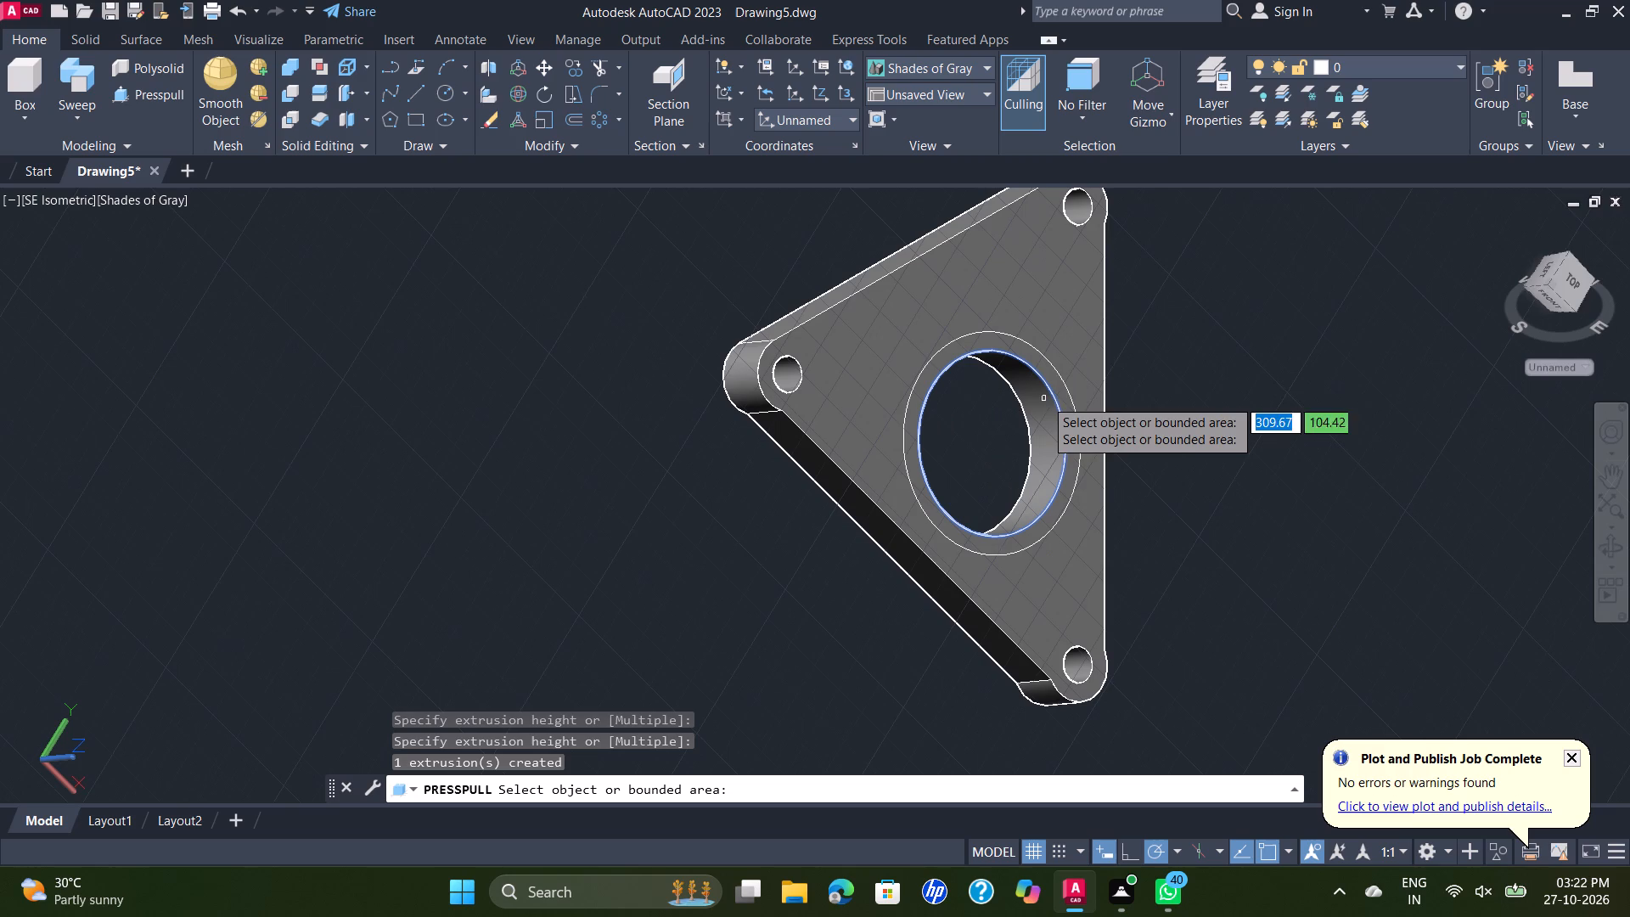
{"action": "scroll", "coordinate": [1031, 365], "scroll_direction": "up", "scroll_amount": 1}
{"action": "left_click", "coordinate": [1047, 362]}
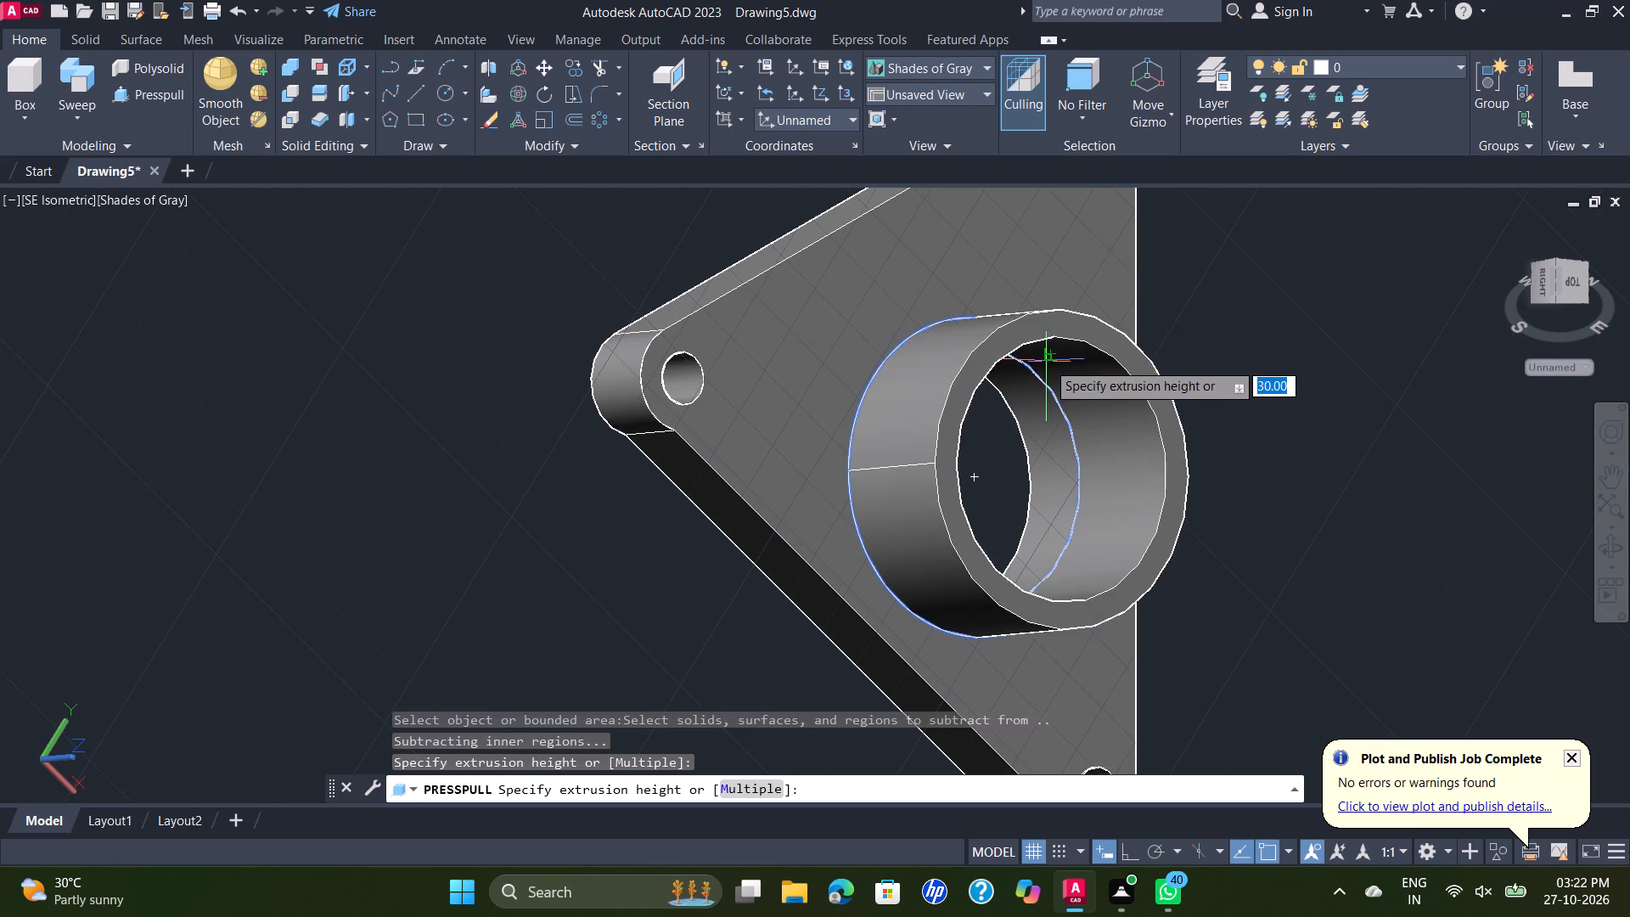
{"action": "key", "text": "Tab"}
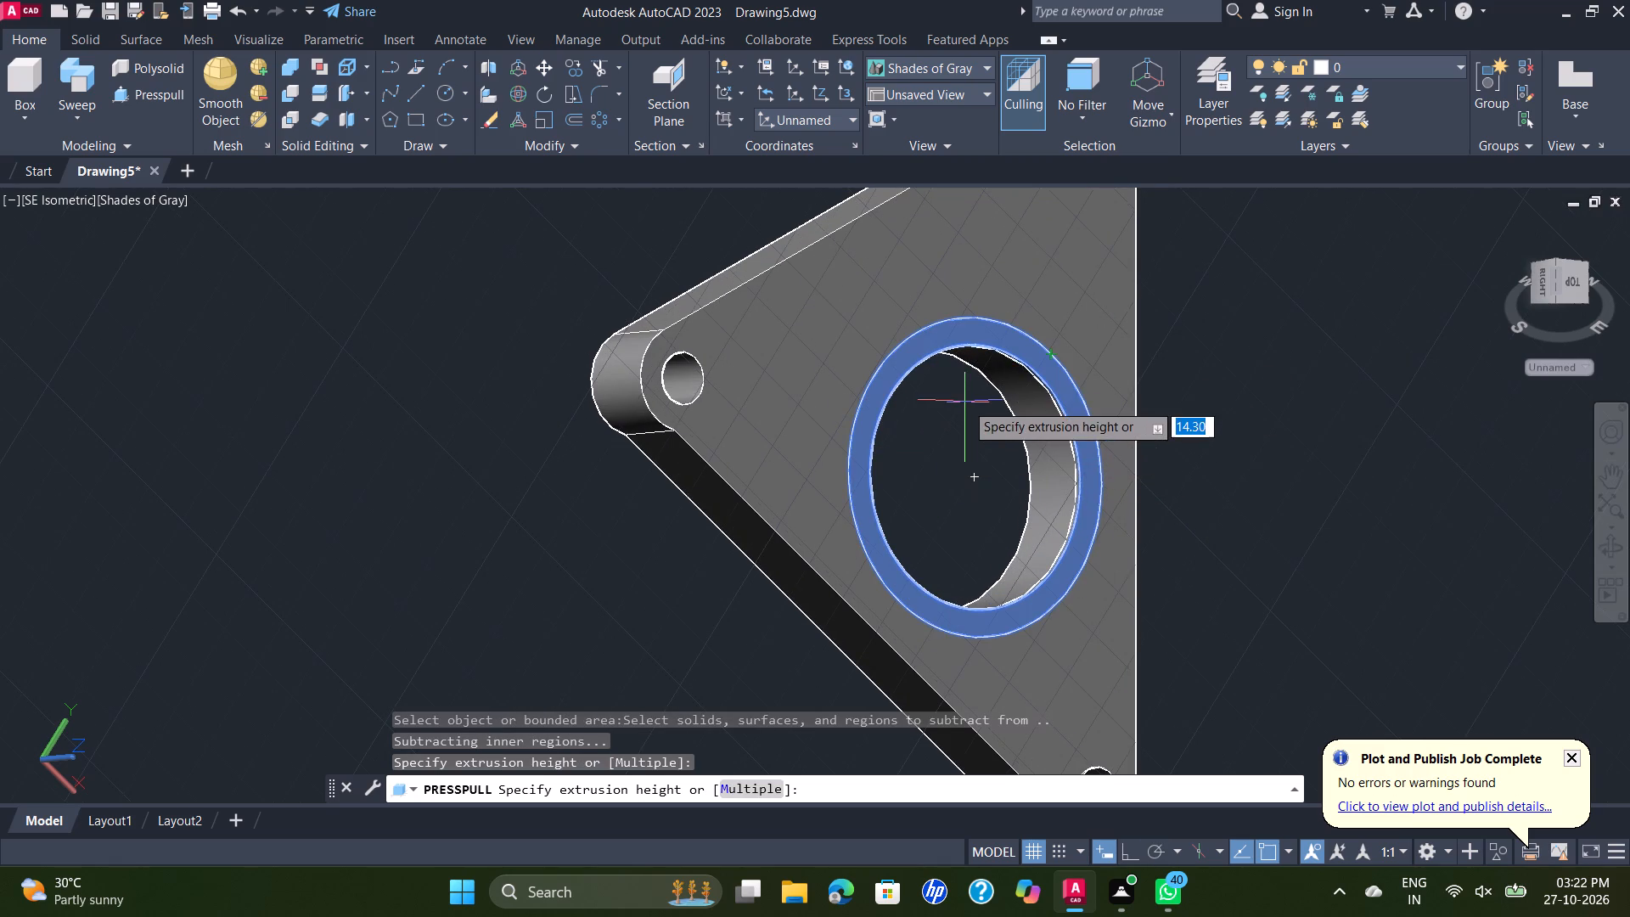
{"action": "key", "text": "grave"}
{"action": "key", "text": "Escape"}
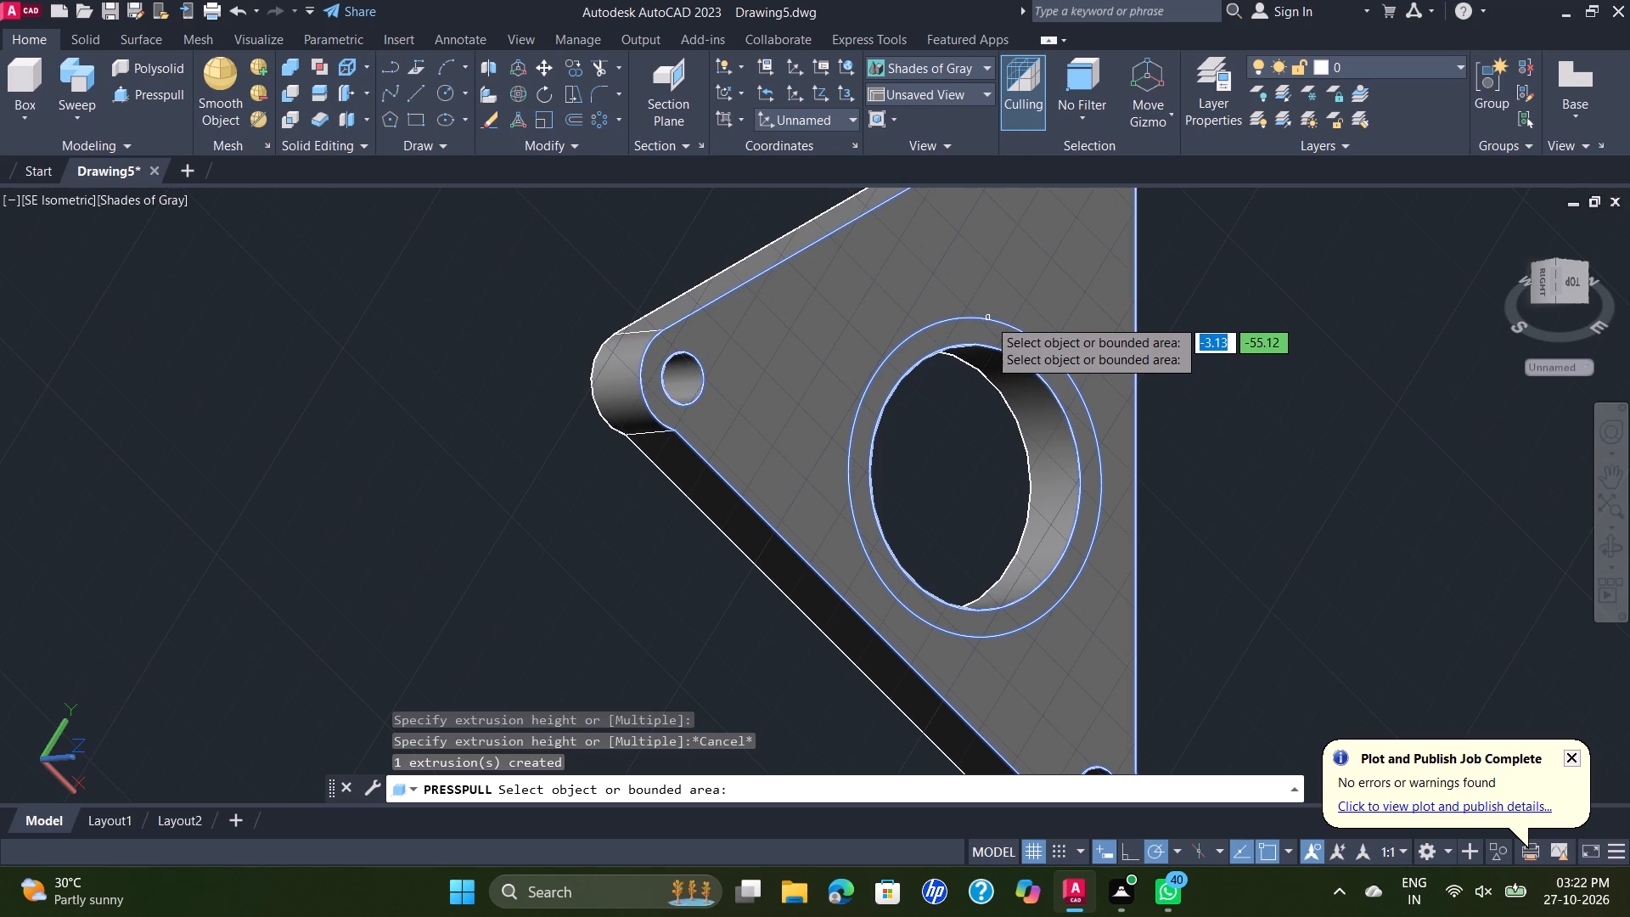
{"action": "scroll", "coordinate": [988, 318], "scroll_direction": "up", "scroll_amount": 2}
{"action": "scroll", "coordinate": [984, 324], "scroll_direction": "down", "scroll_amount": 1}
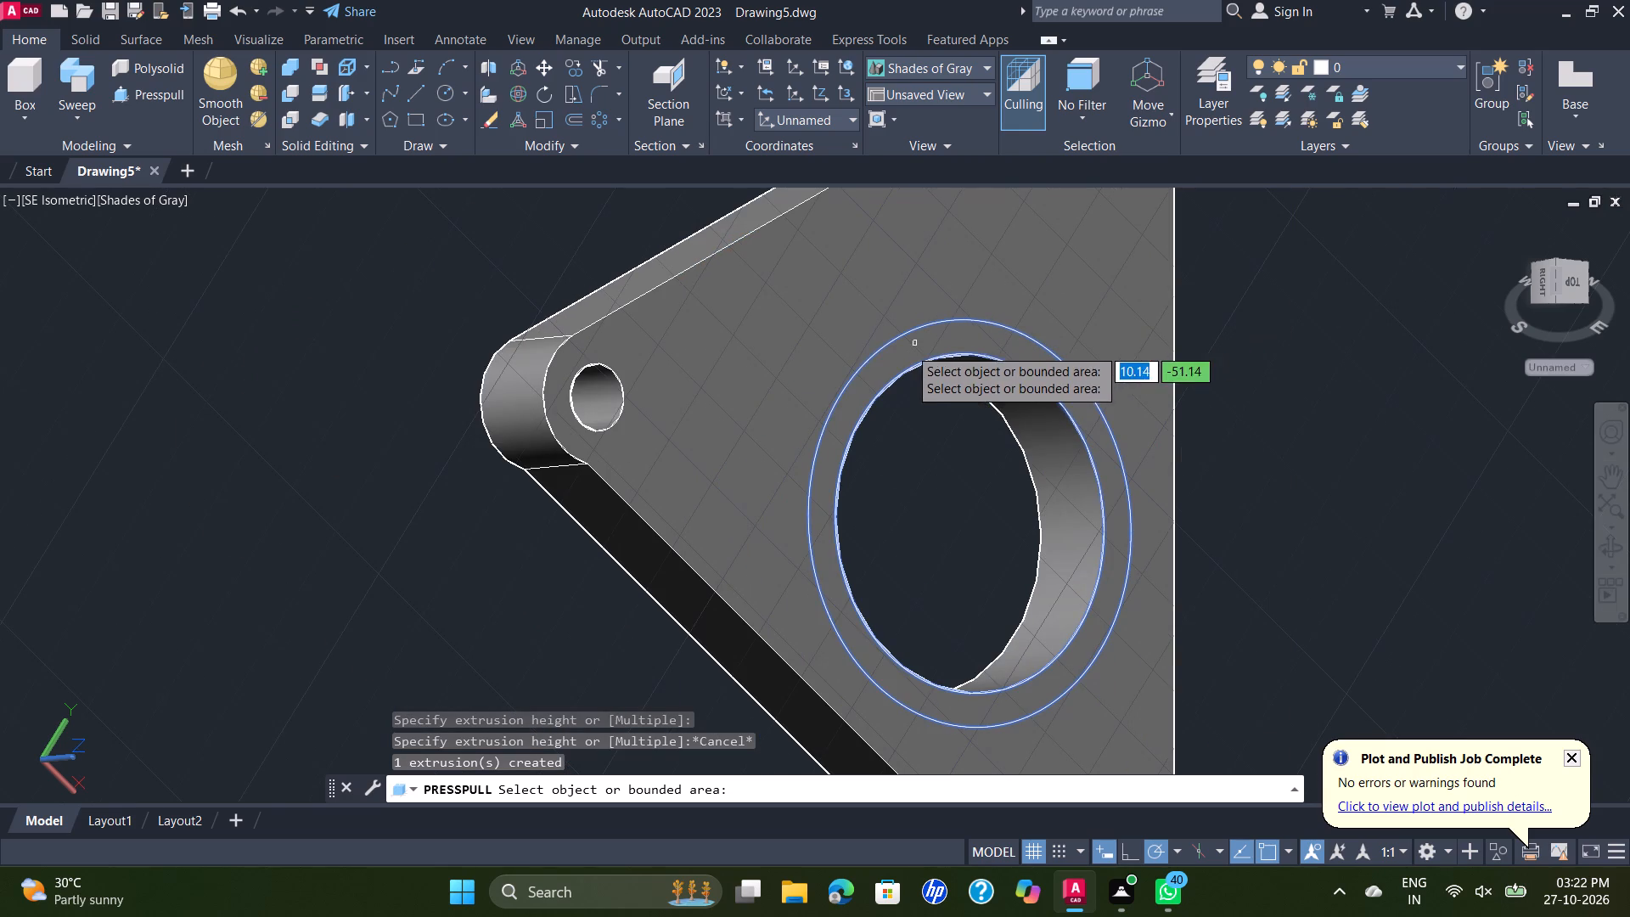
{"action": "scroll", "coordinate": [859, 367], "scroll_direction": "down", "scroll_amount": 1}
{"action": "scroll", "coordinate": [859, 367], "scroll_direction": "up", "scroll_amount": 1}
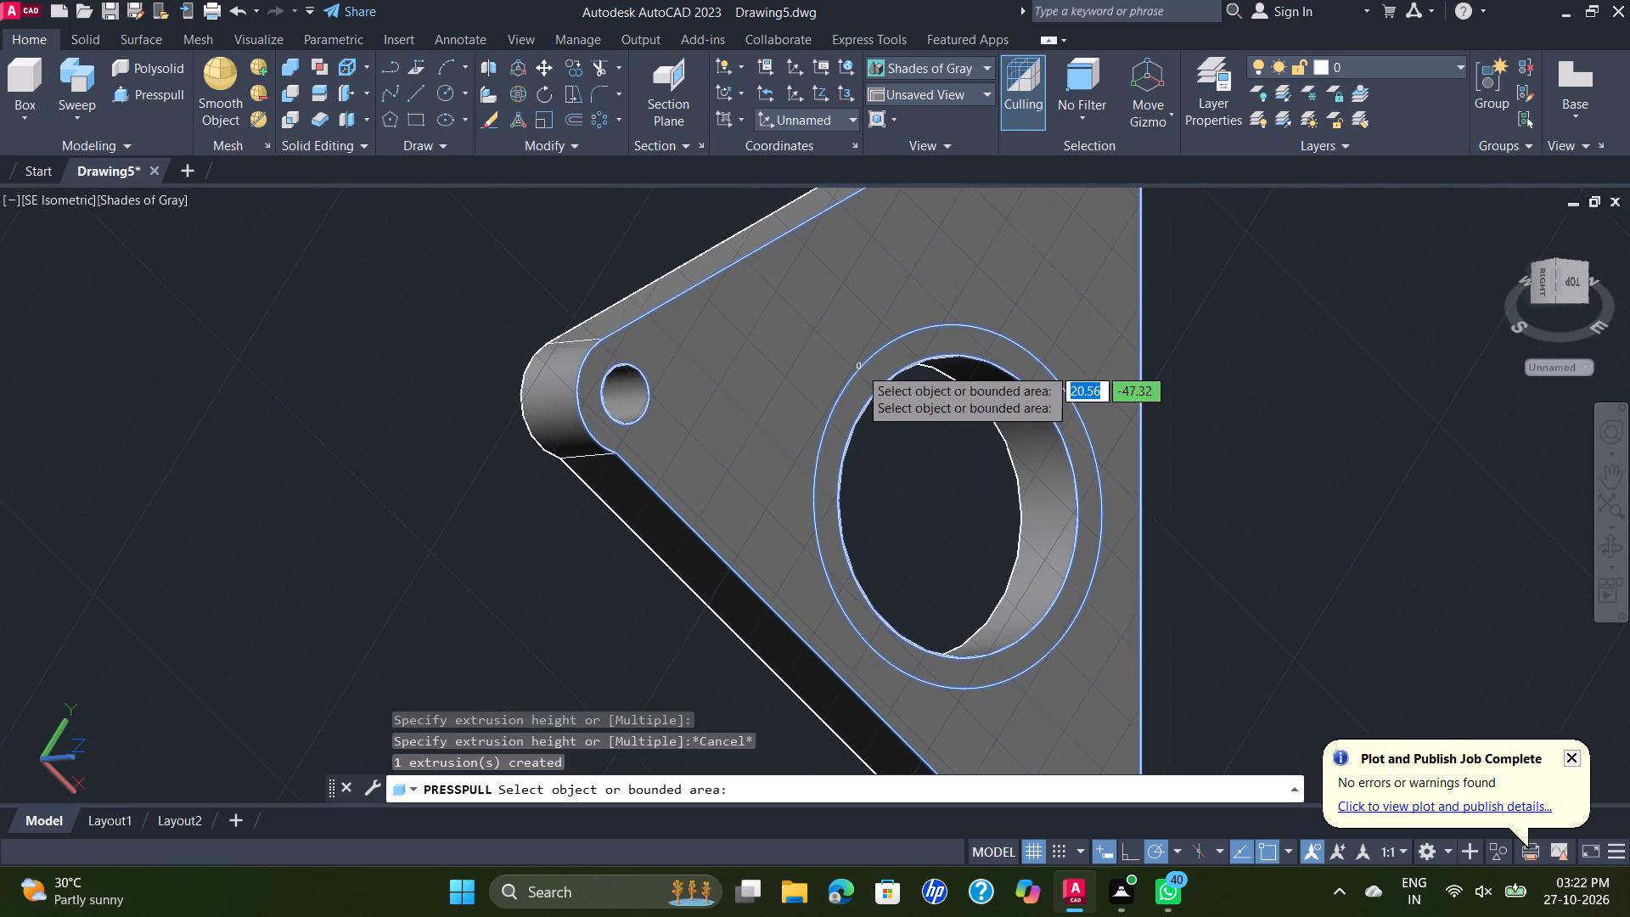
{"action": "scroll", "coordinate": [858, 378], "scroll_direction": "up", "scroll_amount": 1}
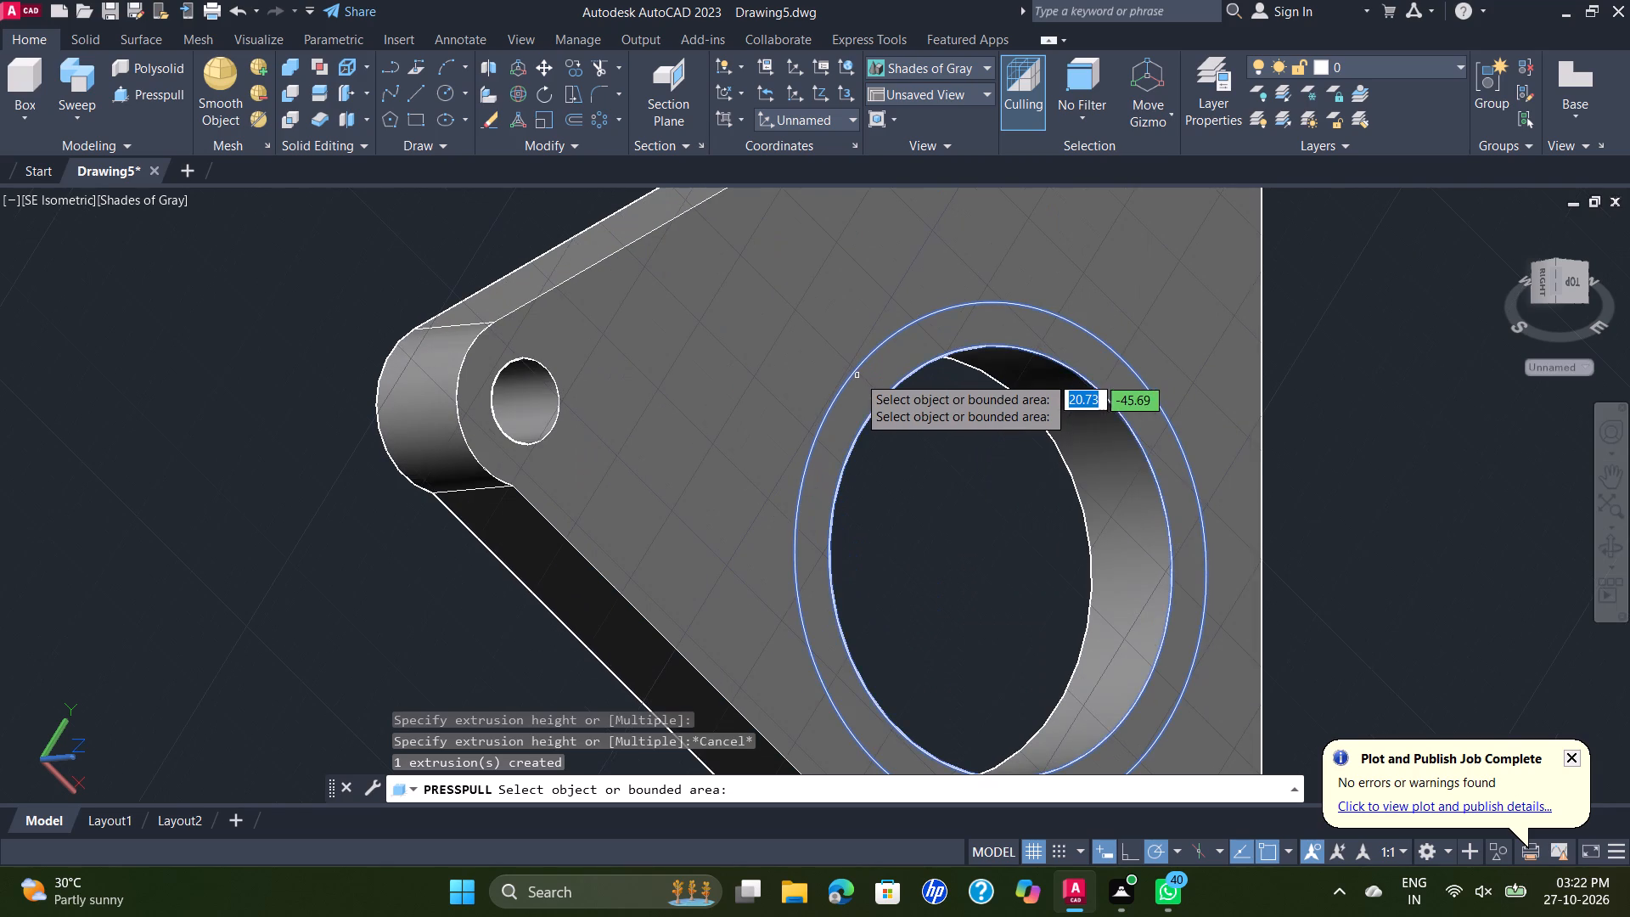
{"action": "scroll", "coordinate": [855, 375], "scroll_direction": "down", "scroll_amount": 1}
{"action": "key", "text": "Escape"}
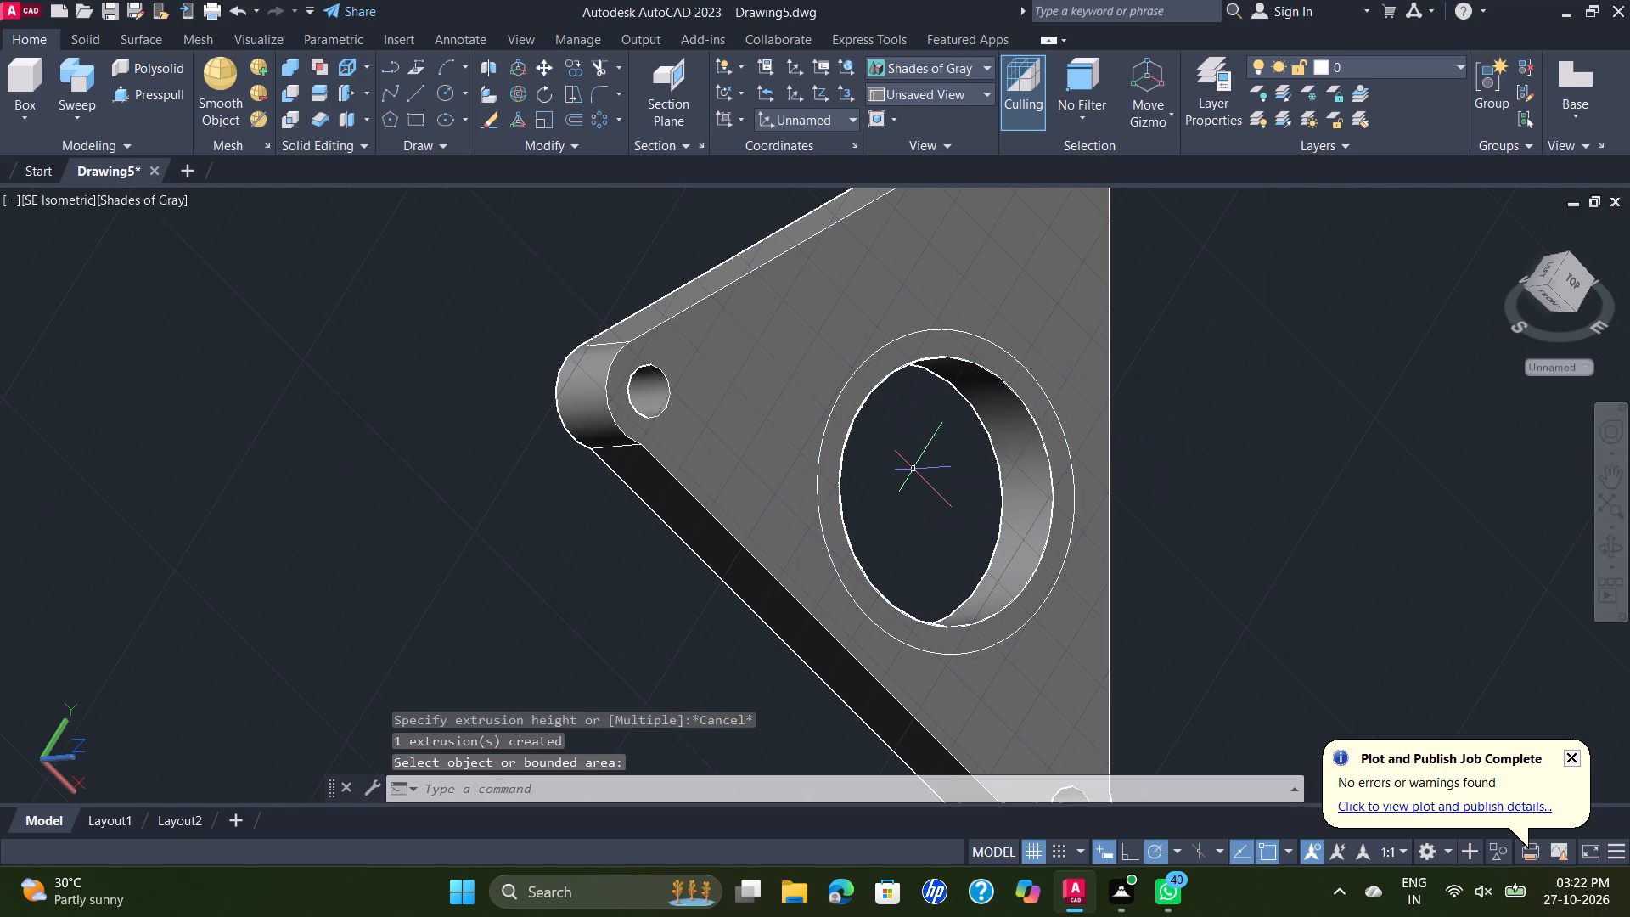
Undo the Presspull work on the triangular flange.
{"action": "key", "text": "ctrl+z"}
Presspull the 60-diameter circle on the triangular flange's face with an extrusion height of -10.
{"action": "scroll", "coordinate": [1035, 393], "scroll_direction": "up", "scroll_amount": 1}
{"action": "middle_click_drag", "start_coordinate": [1023, 384], "coordinate": [899, 419]}
{"action": "left_click", "coordinate": [143, 102]}
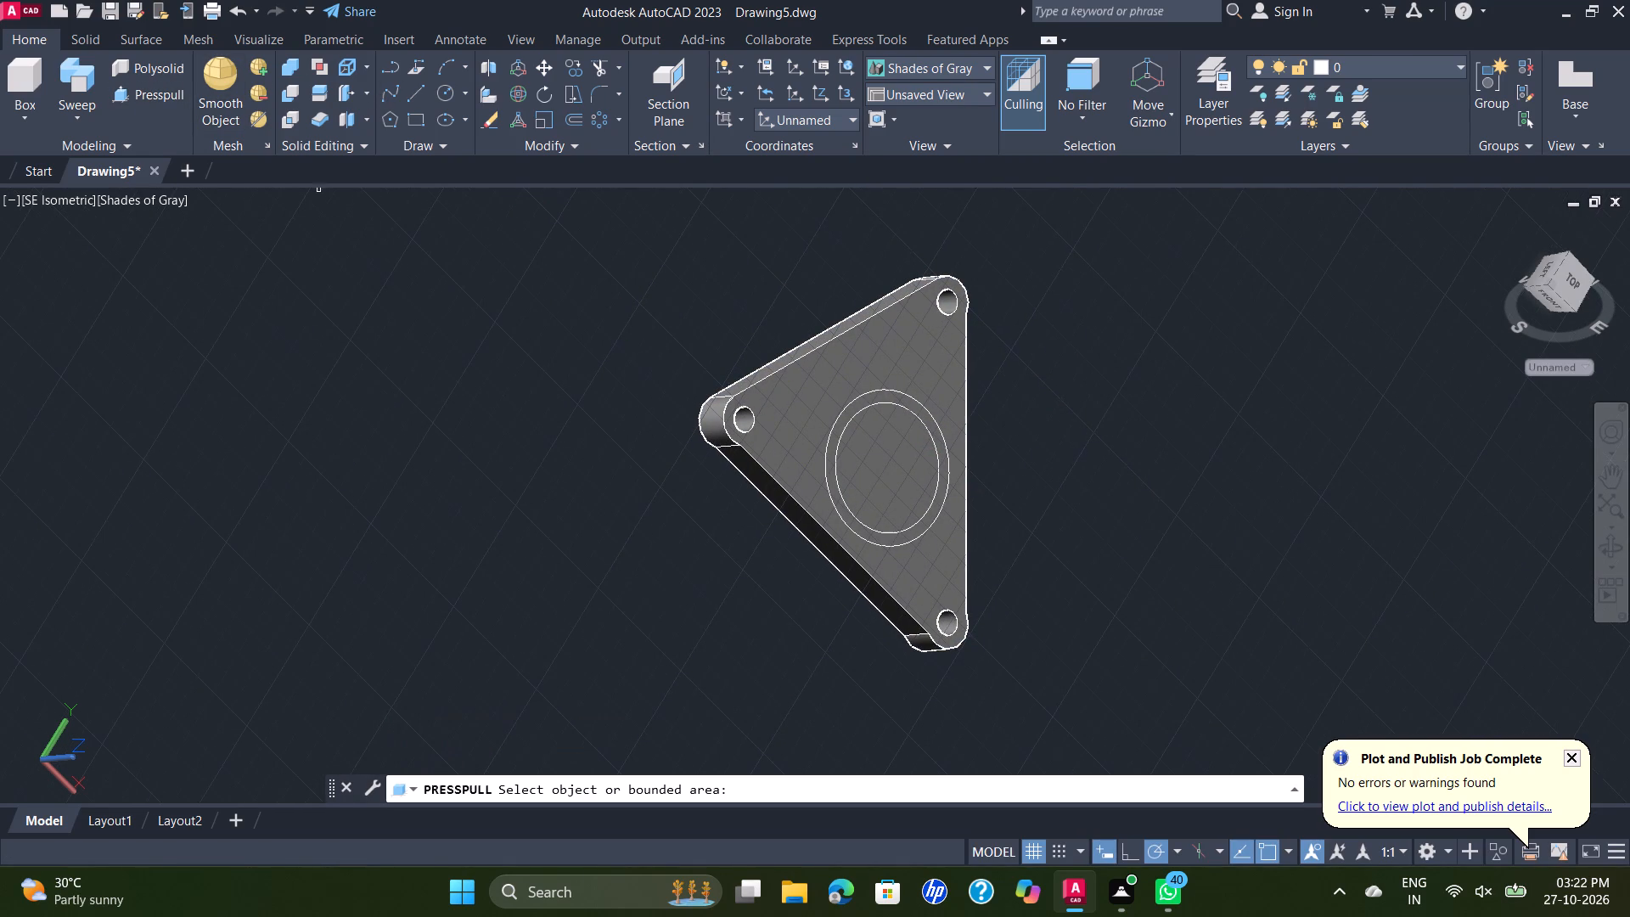
{"action": "scroll", "coordinate": [819, 406], "scroll_direction": "up", "scroll_amount": 3}
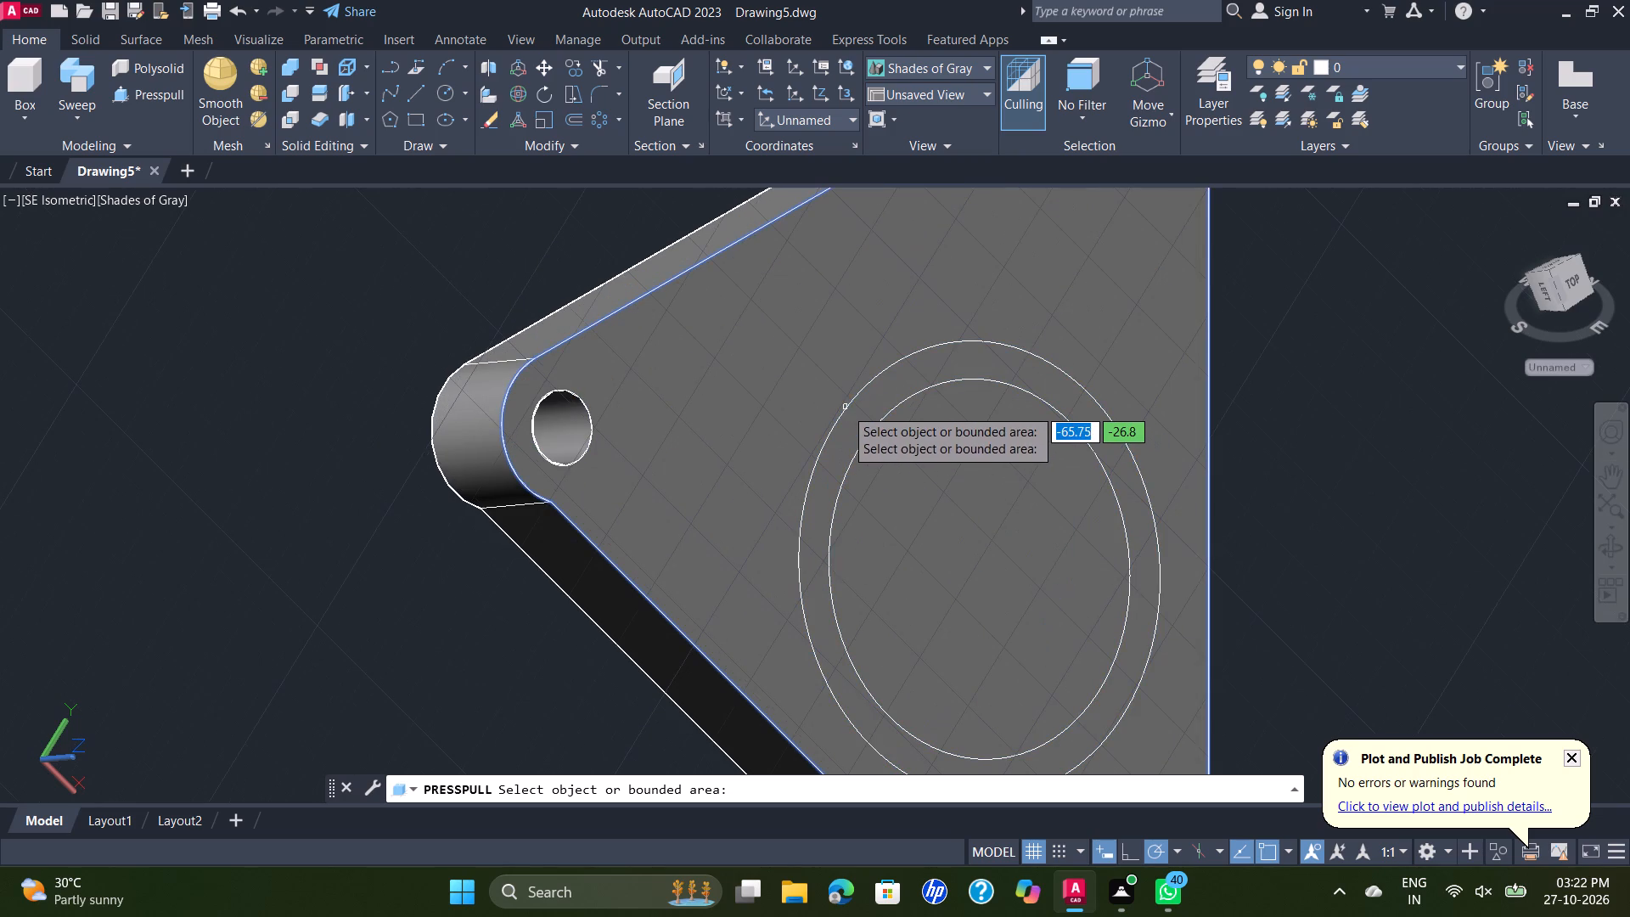
{"action": "left_click", "coordinate": [847, 407]}
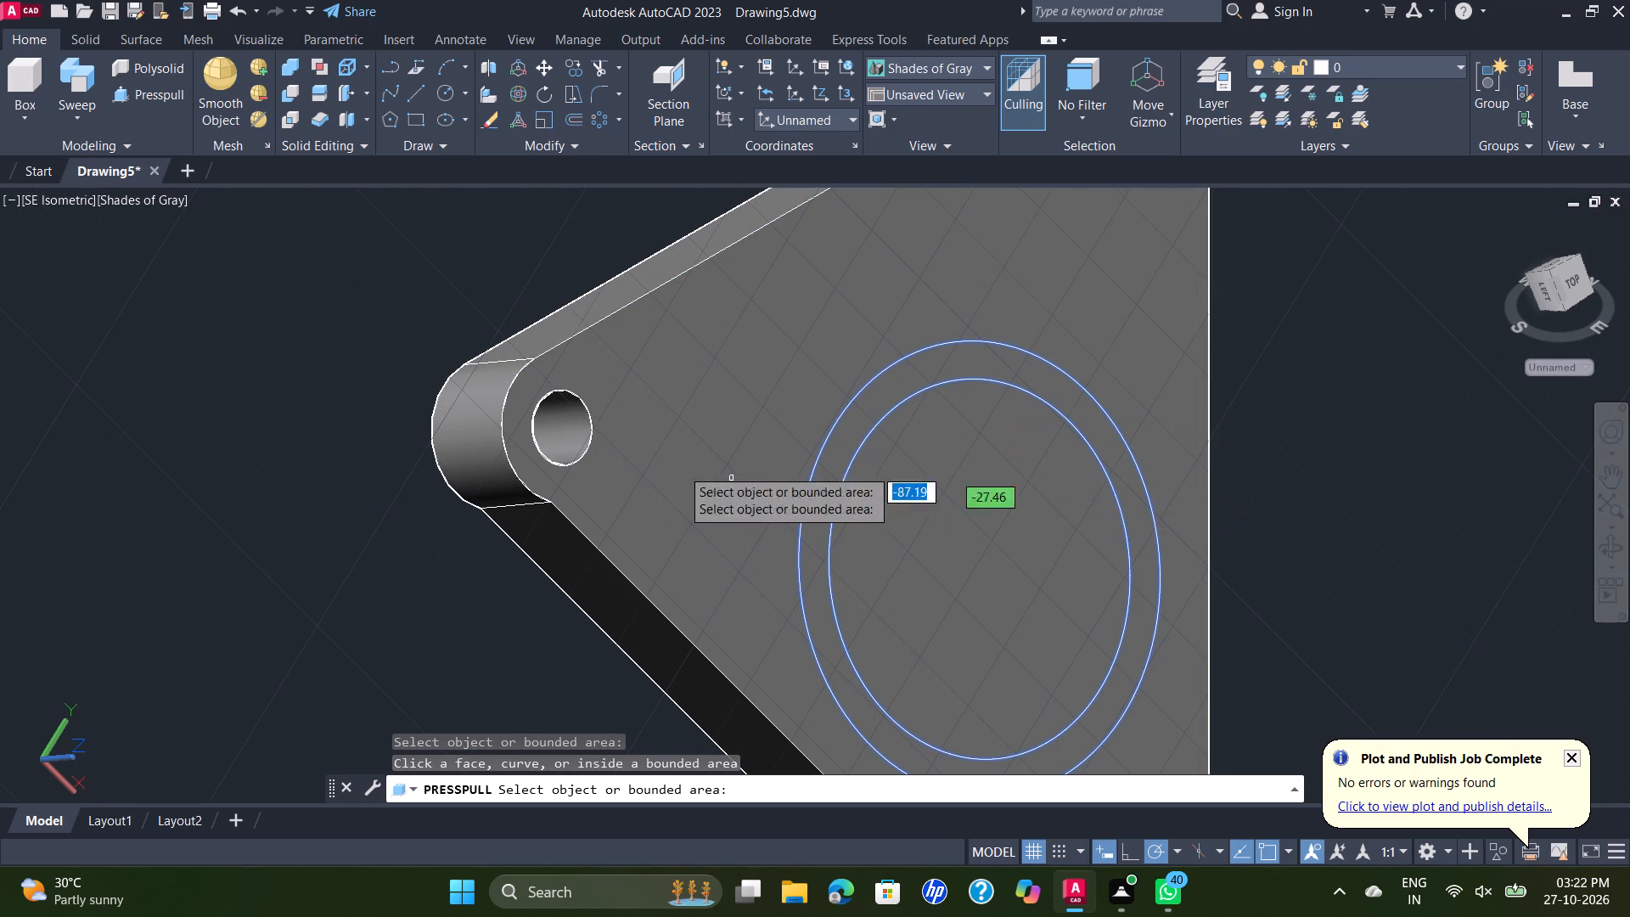
{"action": "left_click", "coordinate": [856, 402]}
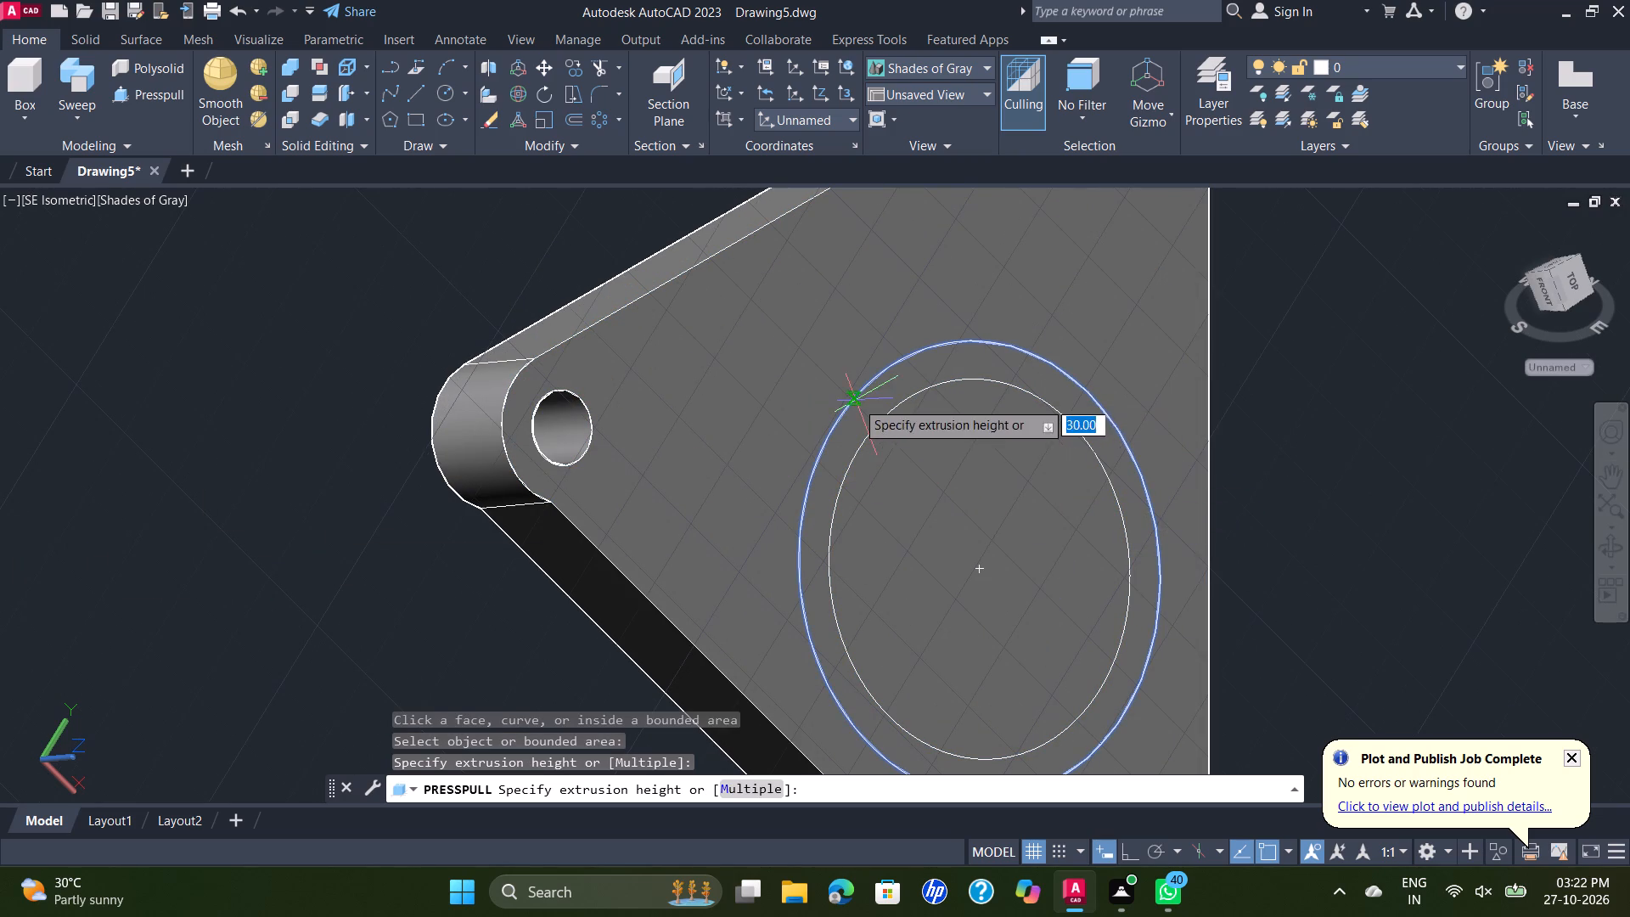
{"action": "scroll", "coordinate": [1032, 397], "scroll_direction": "down", "scroll_amount": 1}
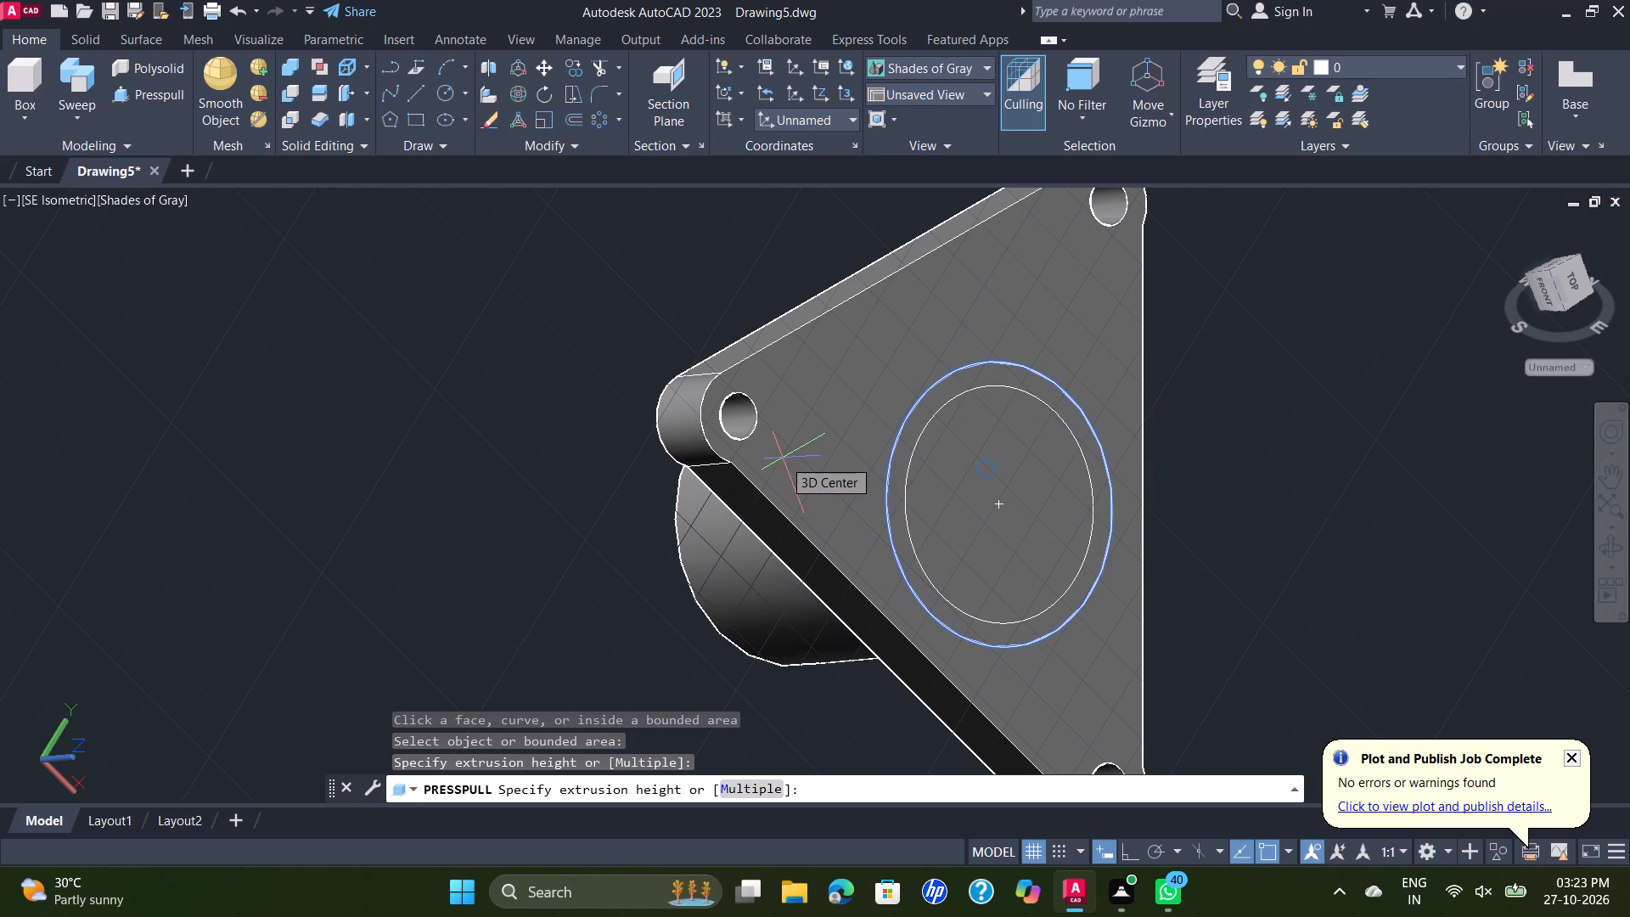
{"action": "type", "text": "-10"}
{"action": "key", "text": "Return"}
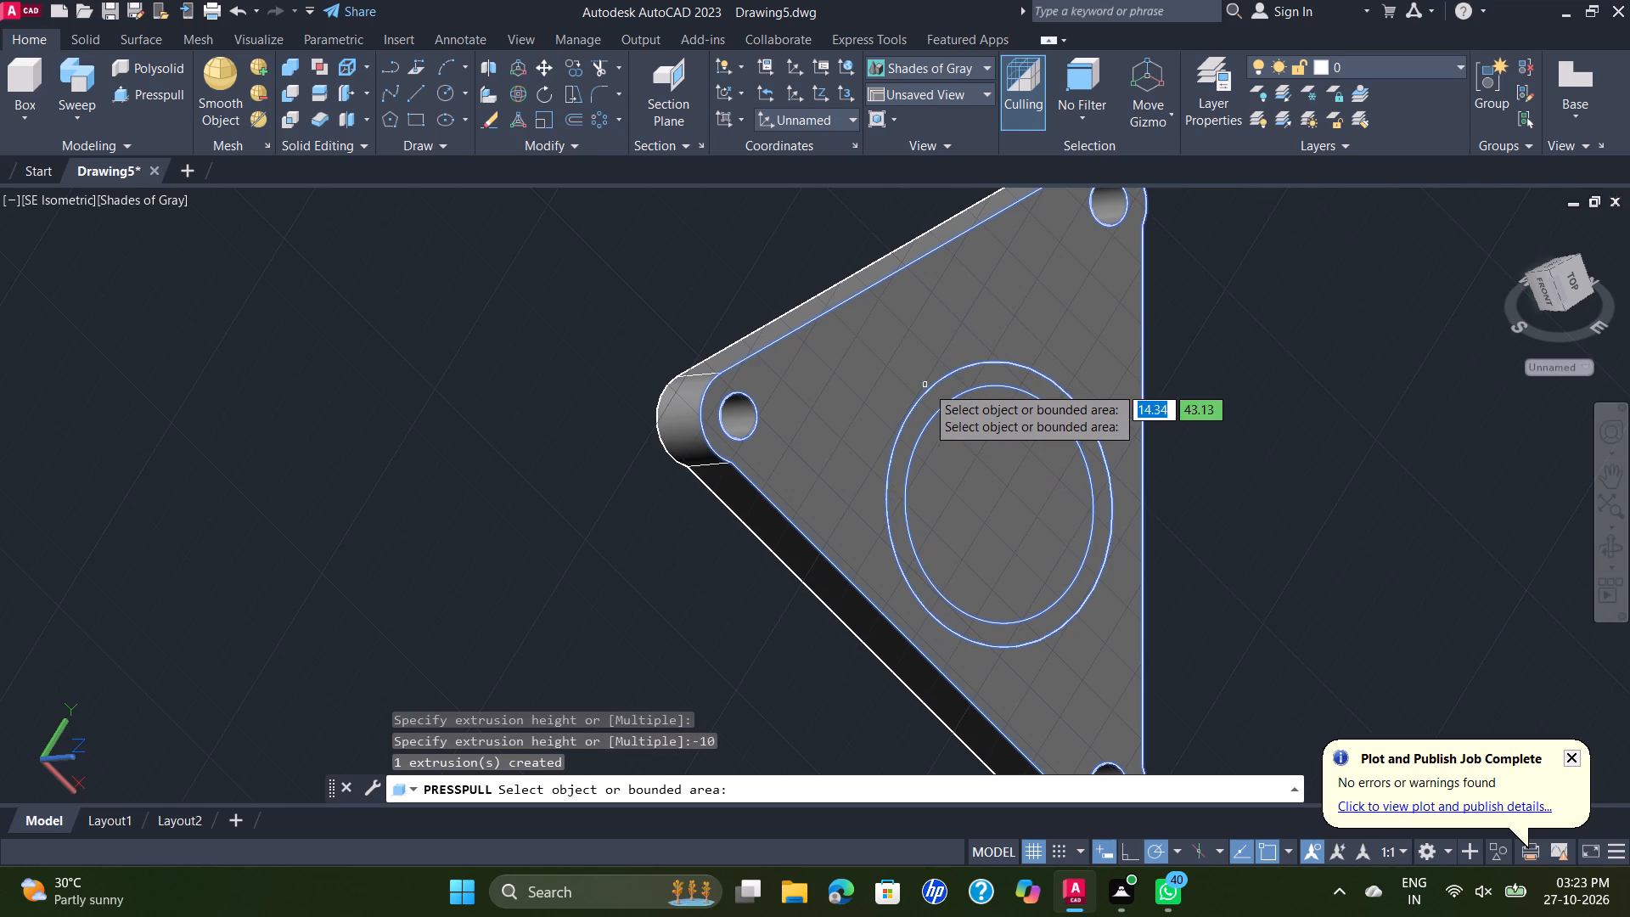
Presspull the 50-diameter circular area backward twice to cut an opening through both the 60-diameter extrusion and the triangular flange.
{"action": "left_click", "coordinate": [975, 469]}
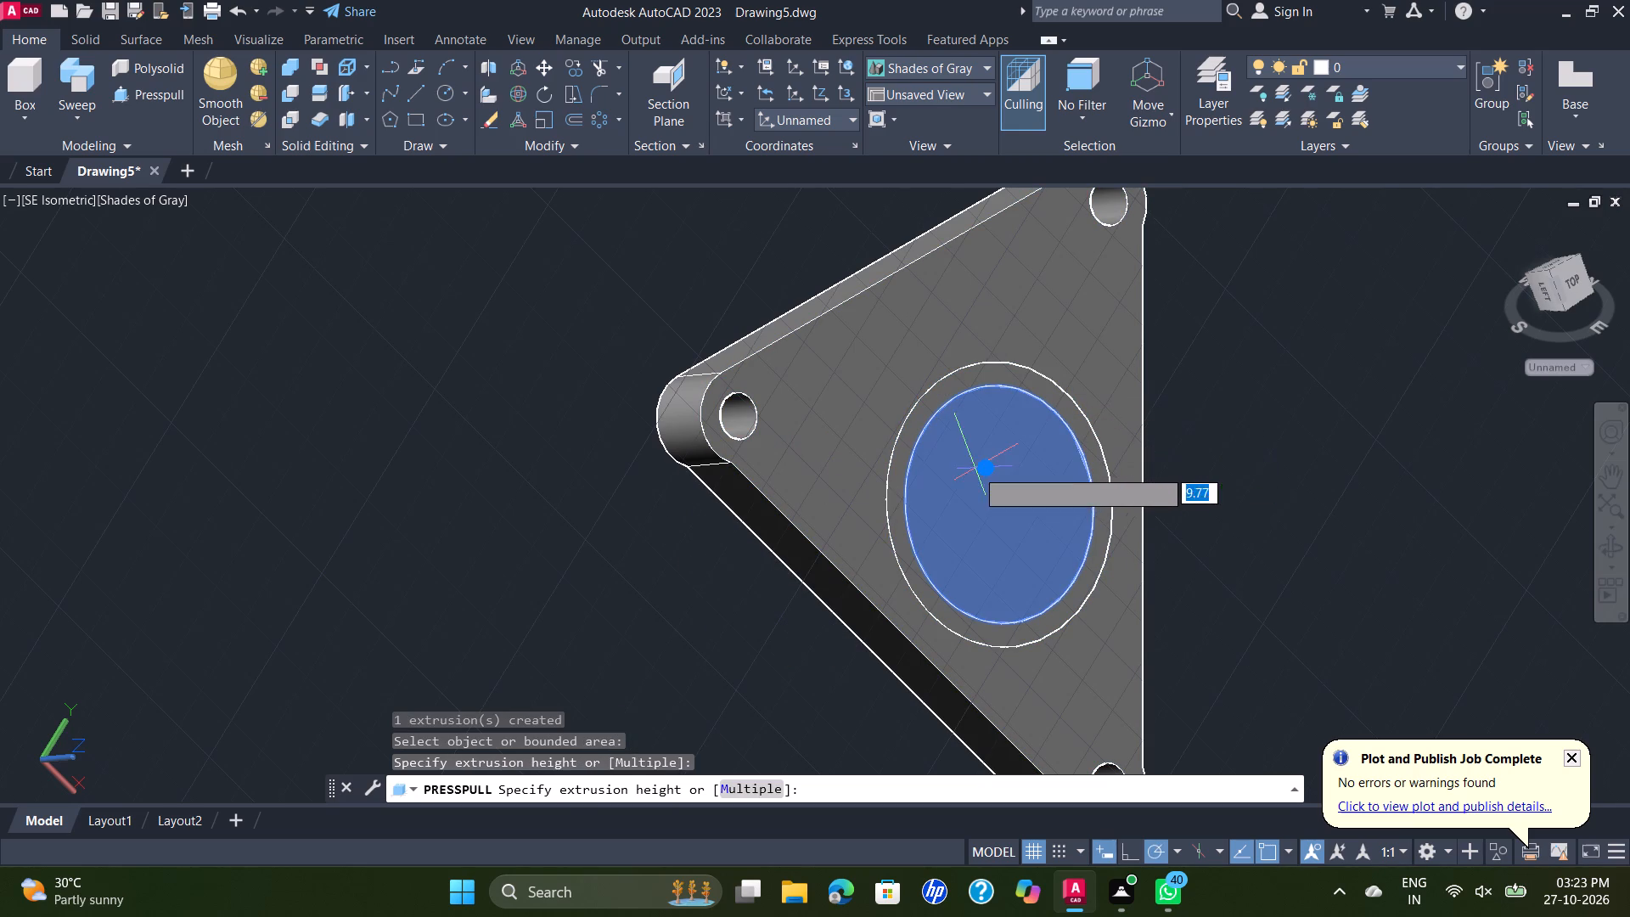
{"action": "left_click", "coordinate": [660, 661]}
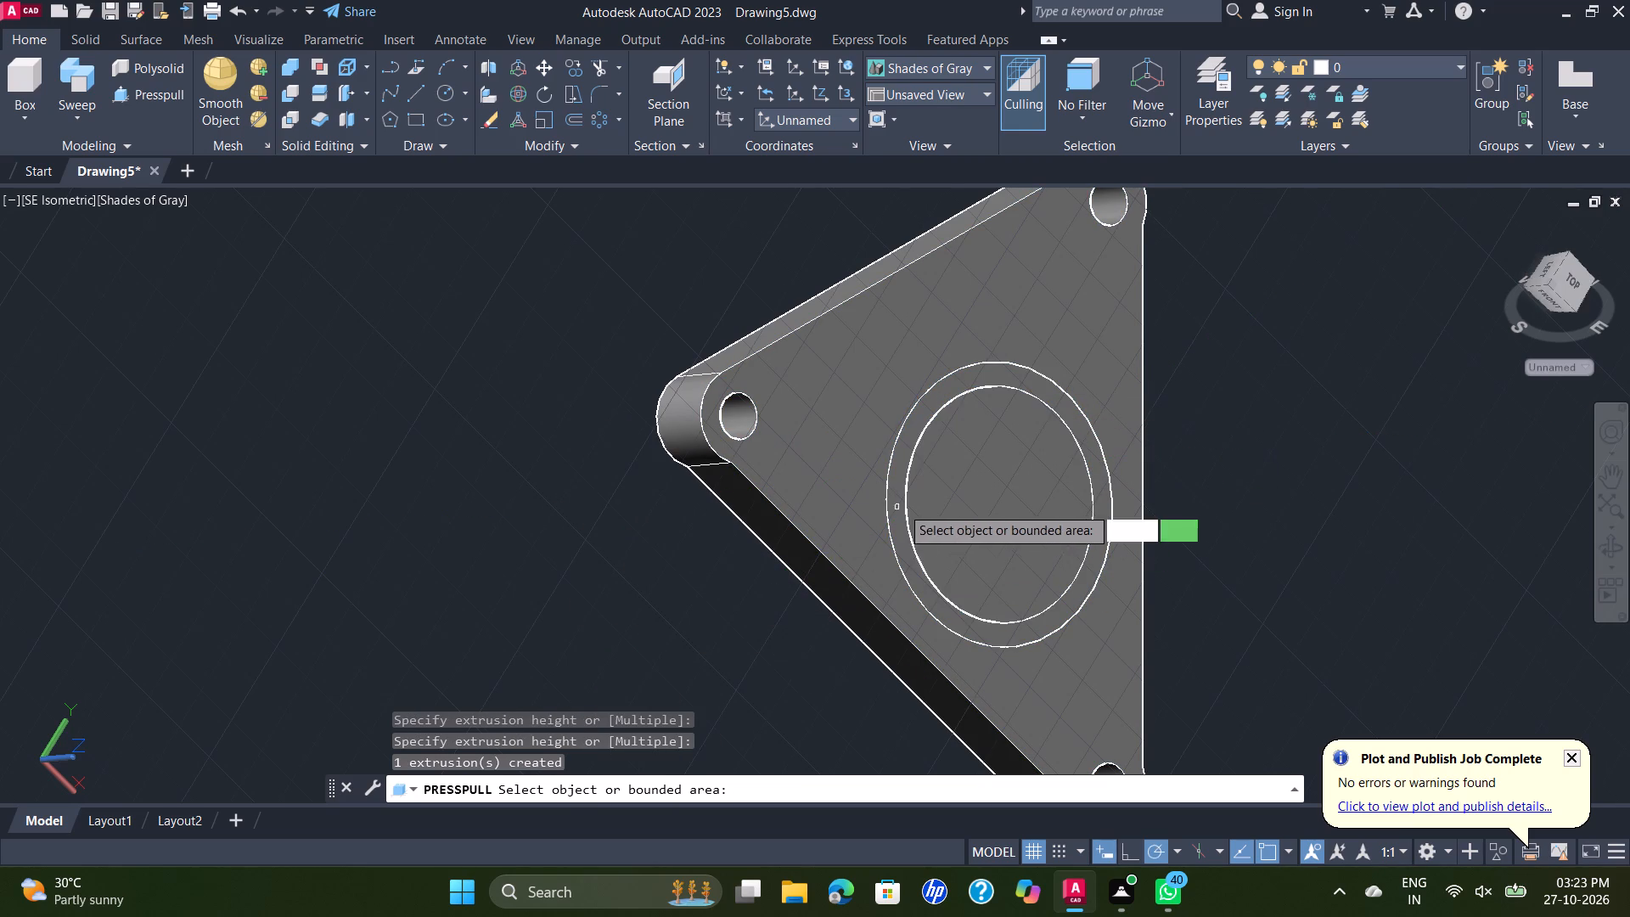
{"action": "left_click", "coordinate": [984, 500]}
{"action": "left_click", "coordinate": [687, 640]}
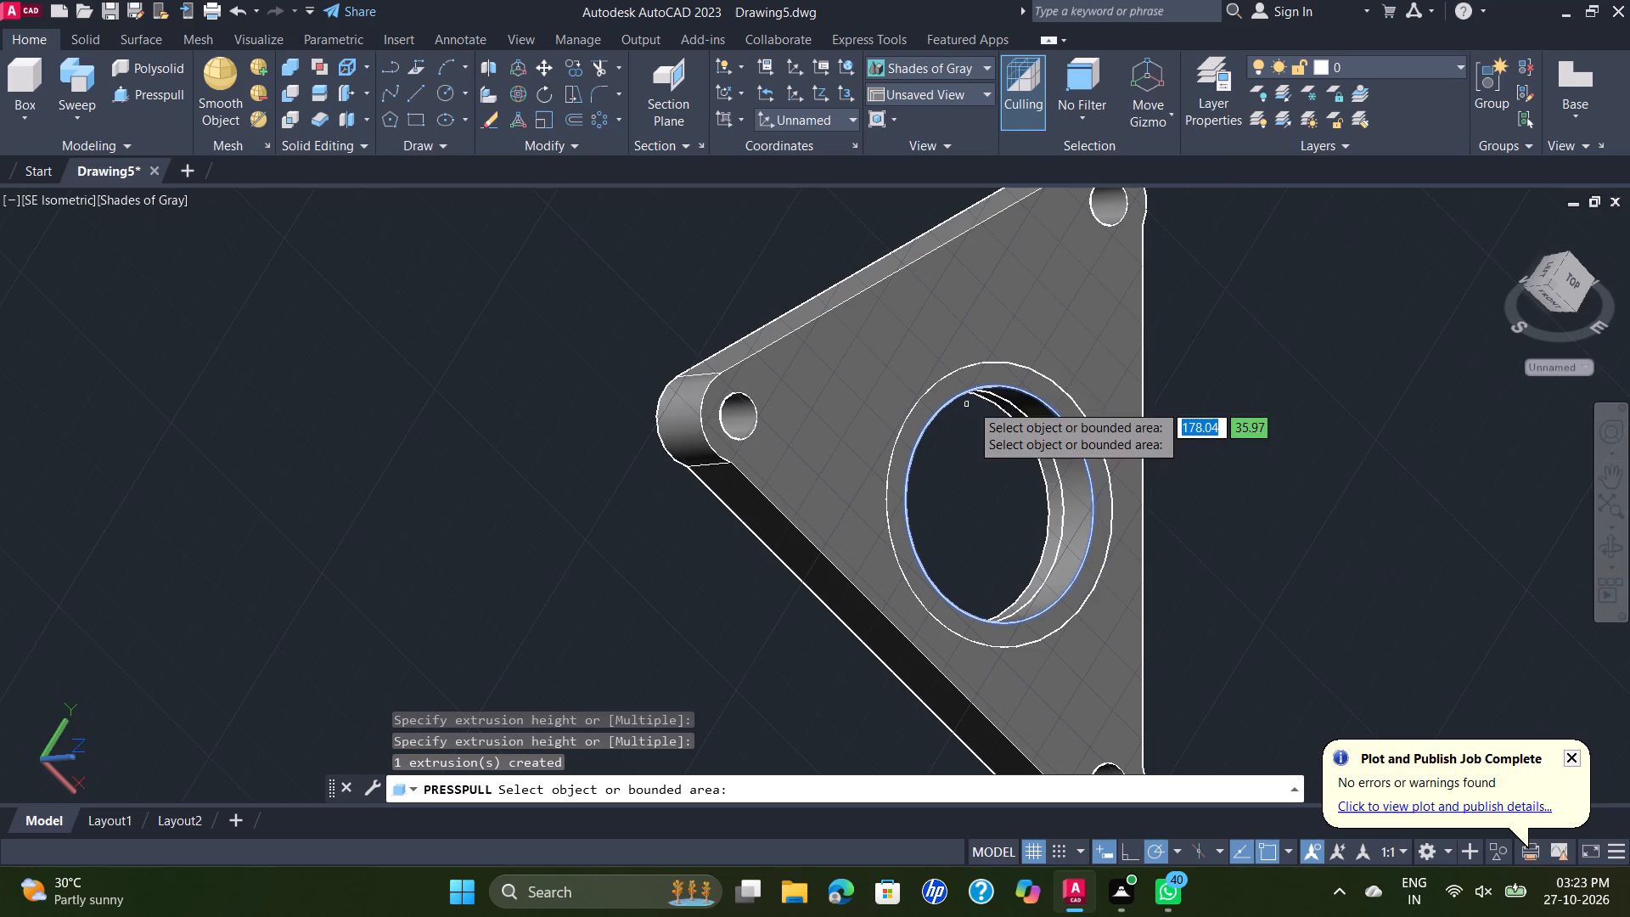
{"action": "scroll", "coordinate": [1020, 366], "scroll_direction": "up", "scroll_amount": 2}
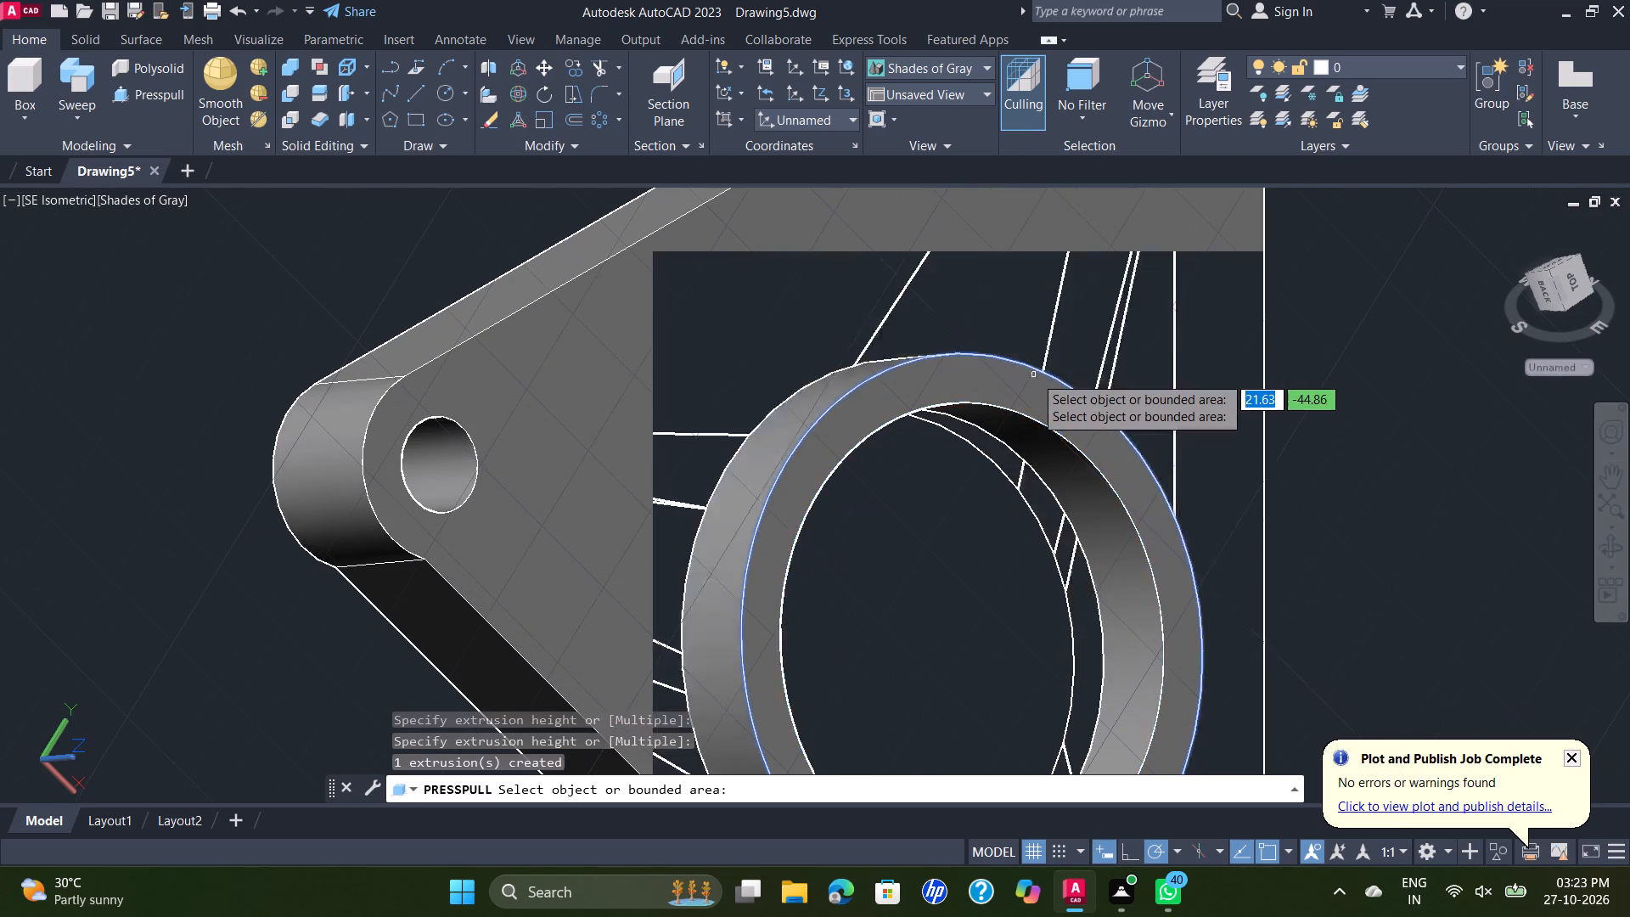
{"action": "scroll", "coordinate": [1044, 368], "scroll_direction": "down", "scroll_amount": 1}
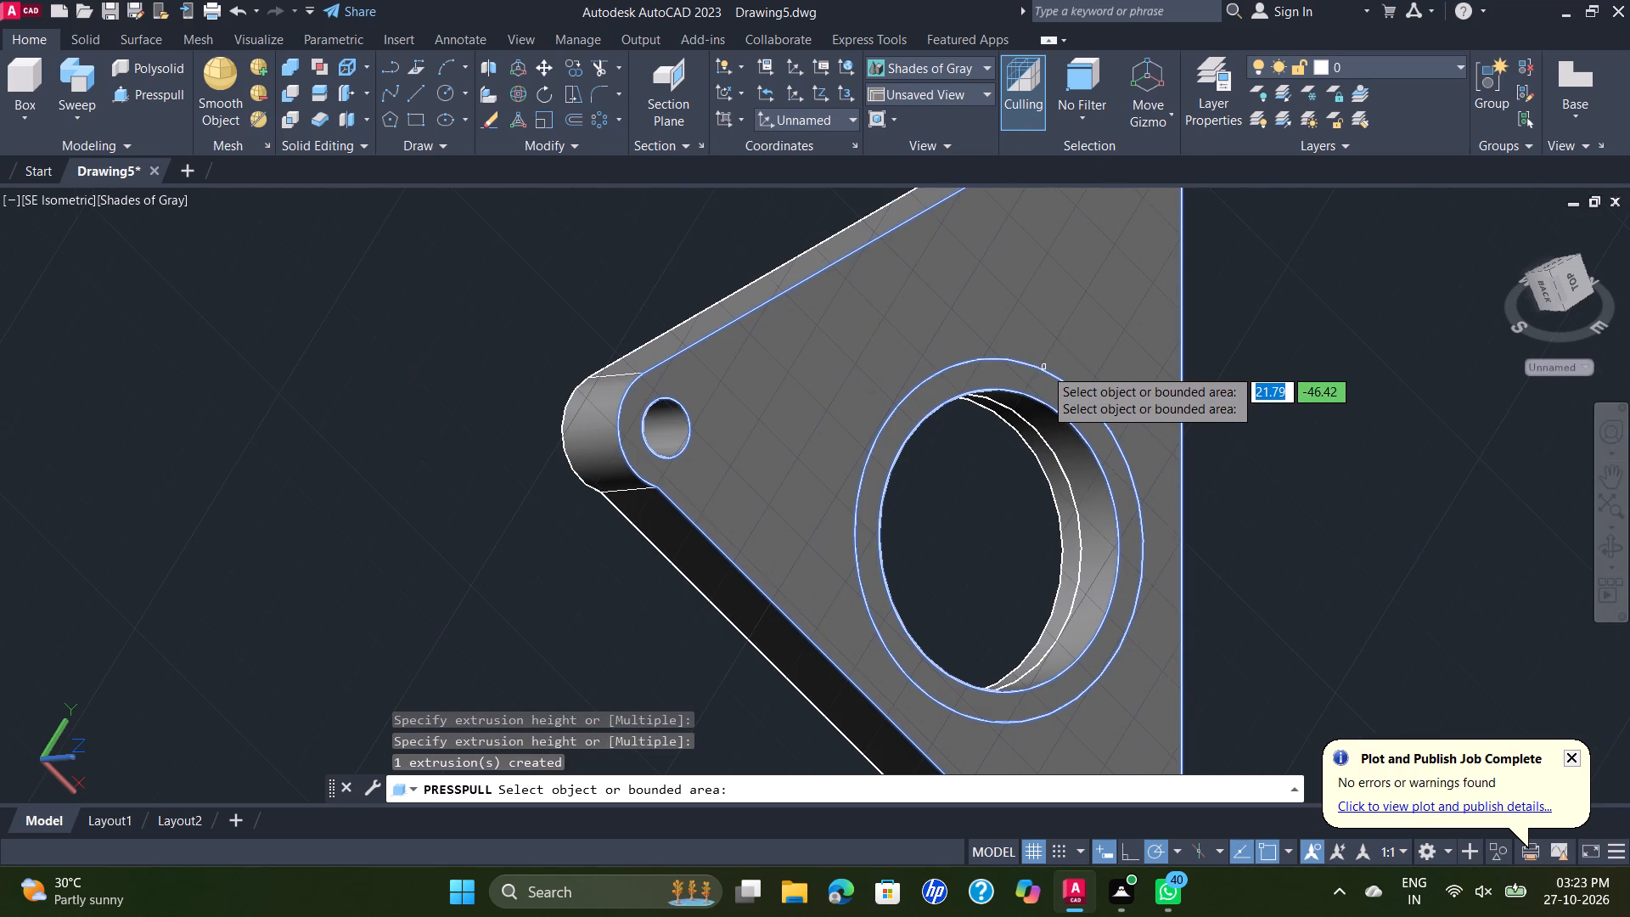
{"action": "scroll", "coordinate": [1044, 368], "scroll_direction": "down", "scroll_amount": 1}
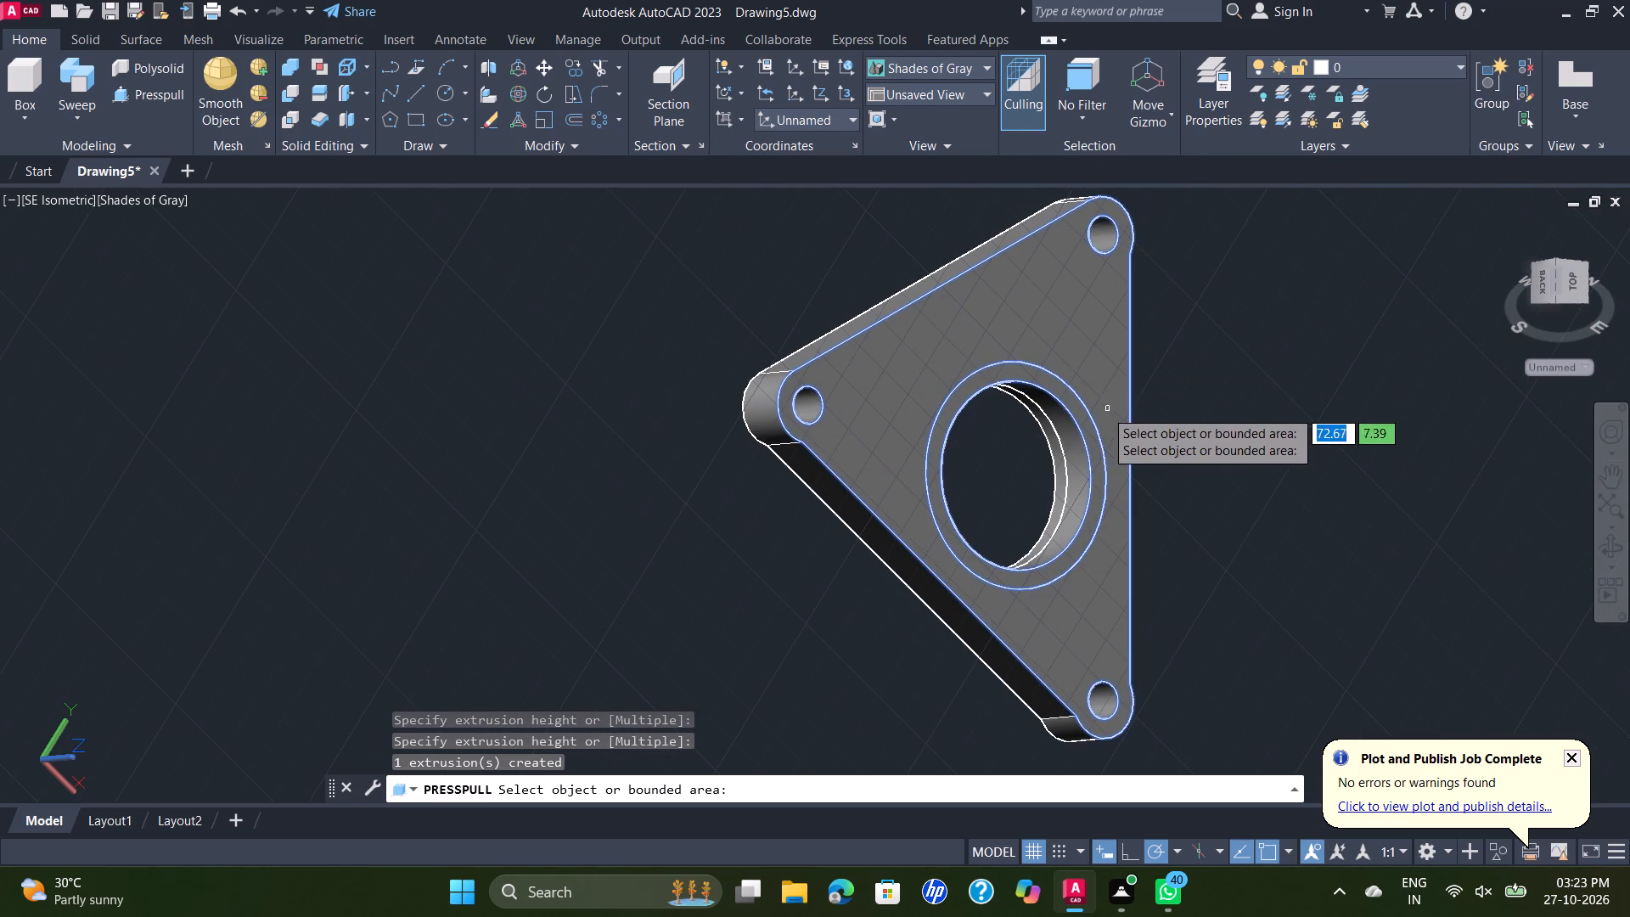
{"action": "scroll", "coordinate": [1072, 418], "scroll_direction": "up", "scroll_amount": 1}
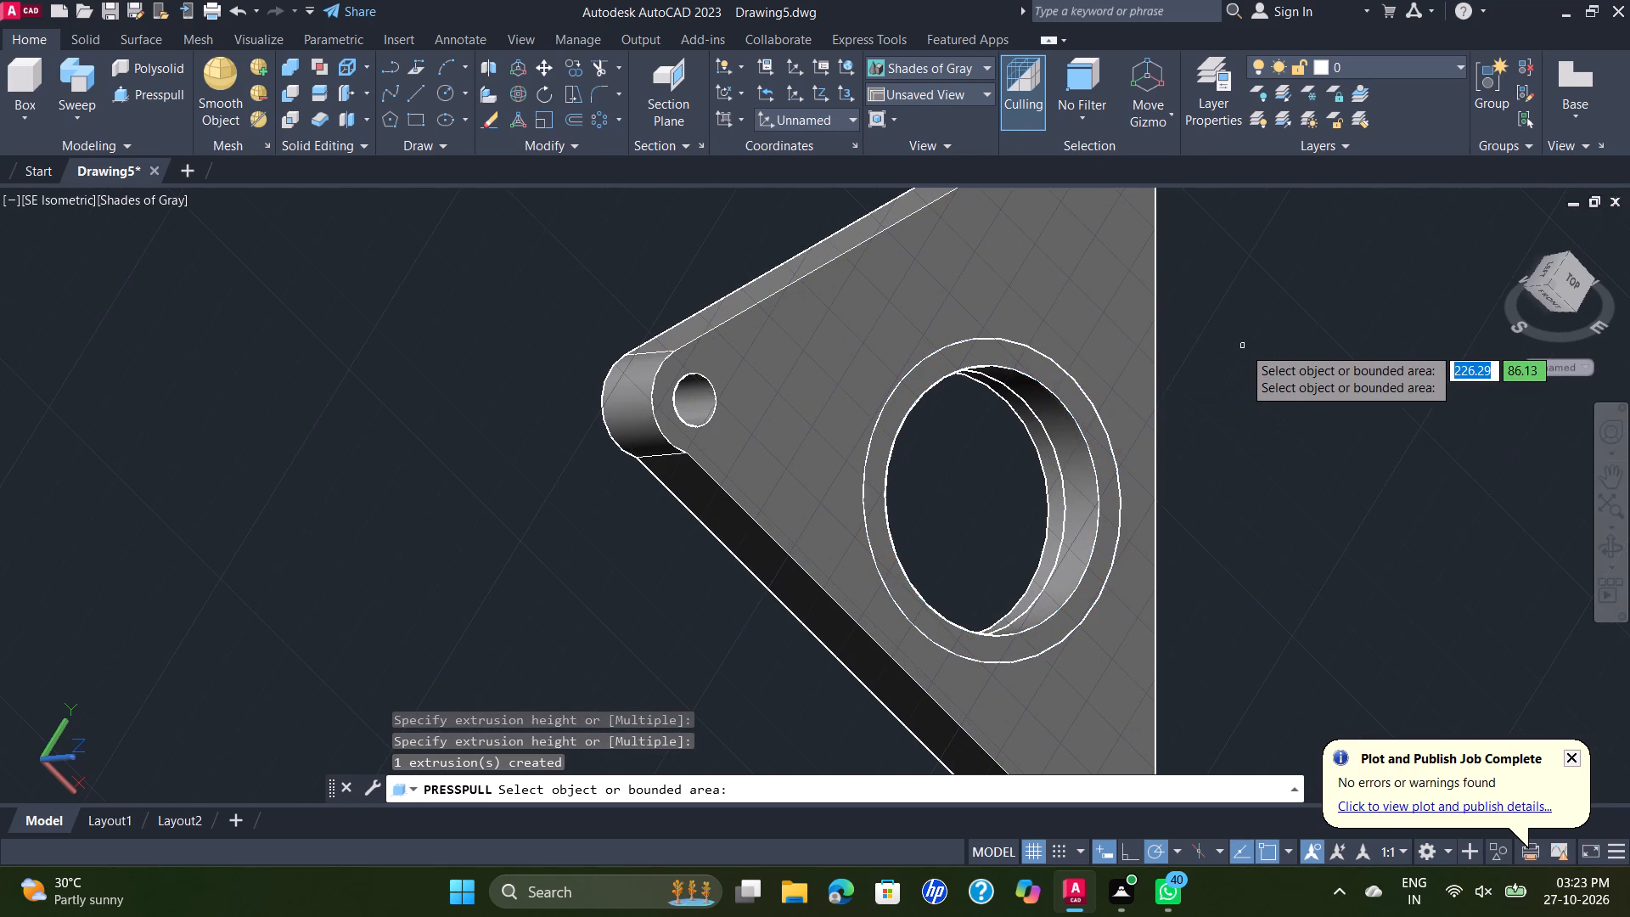
{"action": "scroll", "coordinate": [1243, 346], "scroll_direction": "down", "scroll_amount": 1}
{"action": "key", "text": "Escape"}
Move the triangular flange with its circles from the centre of its opening's back edge to the centre of the branch's free end.
{"action": "scroll", "coordinate": [1243, 346], "scroll_direction": "down", "scroll_amount": 1}
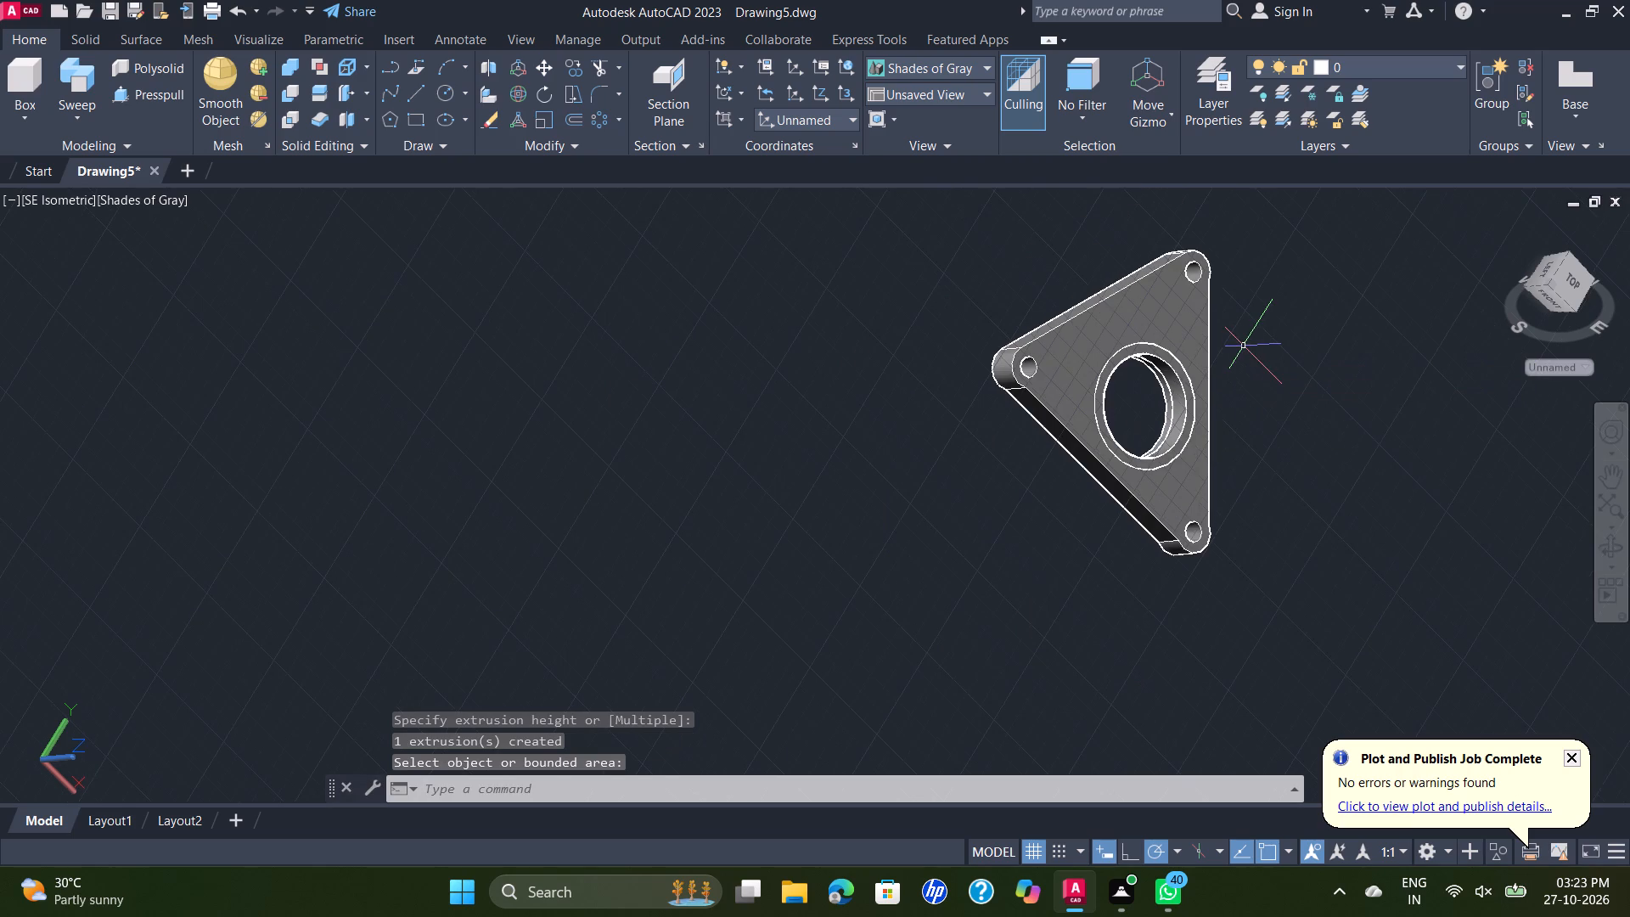
{"action": "scroll", "coordinate": [1244, 346], "scroll_direction": "down", "scroll_amount": 3}
{"action": "middle_click_drag", "start_coordinate": [1246, 348], "coordinate": [1223, 340]}
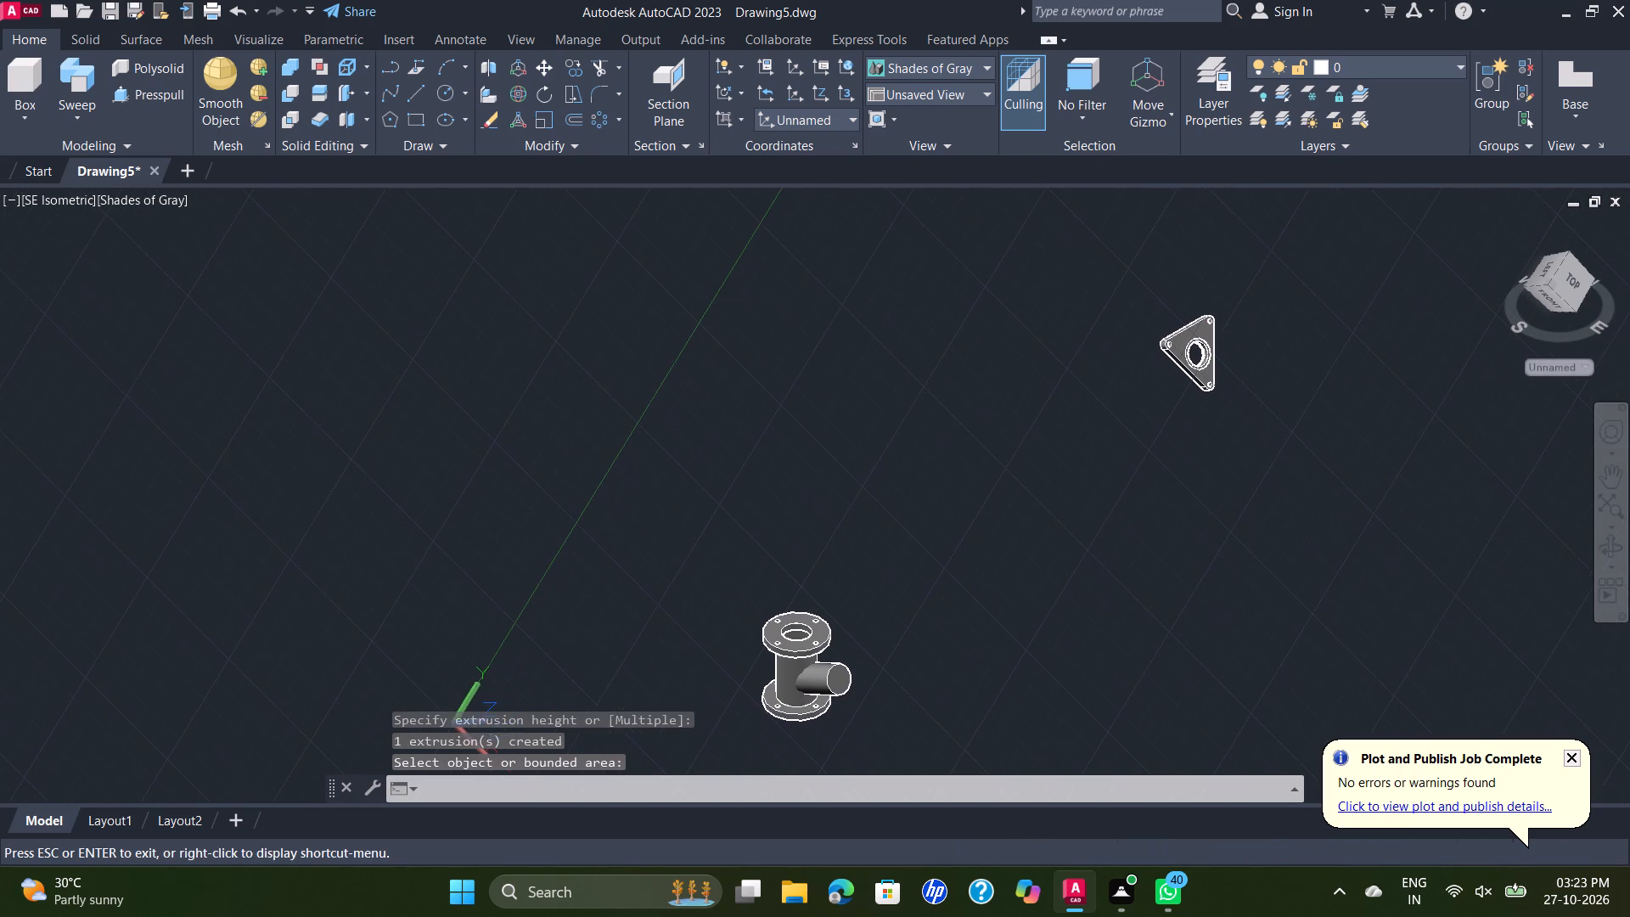
{"action": "left_click", "coordinate": [1253, 308]}
{"action": "left_click", "coordinate": [1075, 431]}
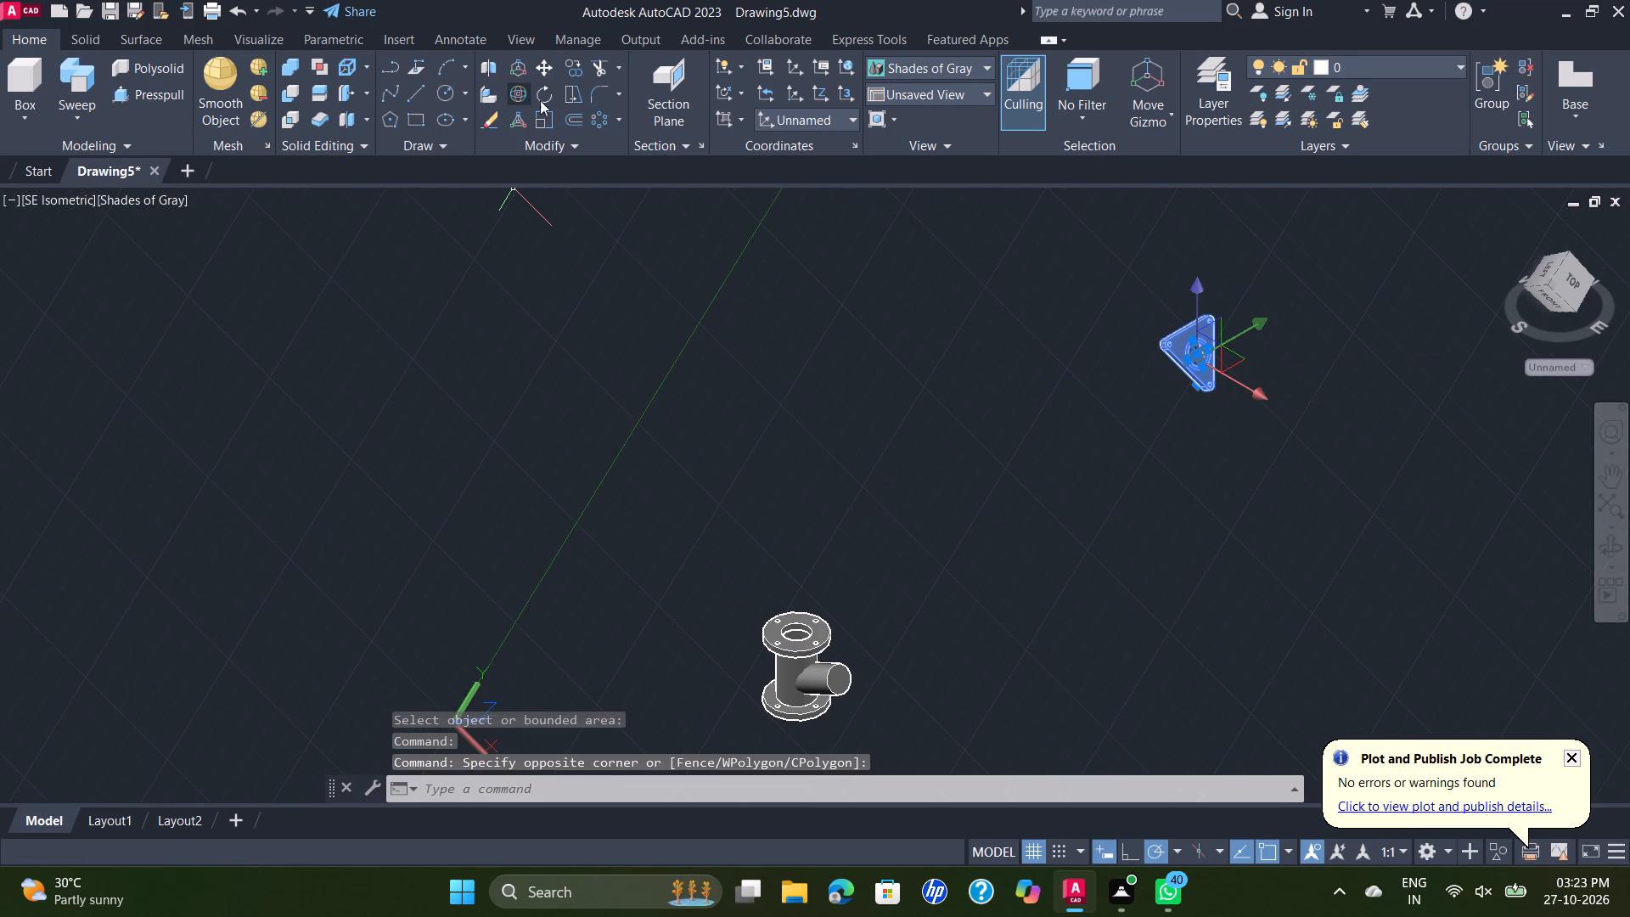
{"action": "left_click", "coordinate": [546, 70]}
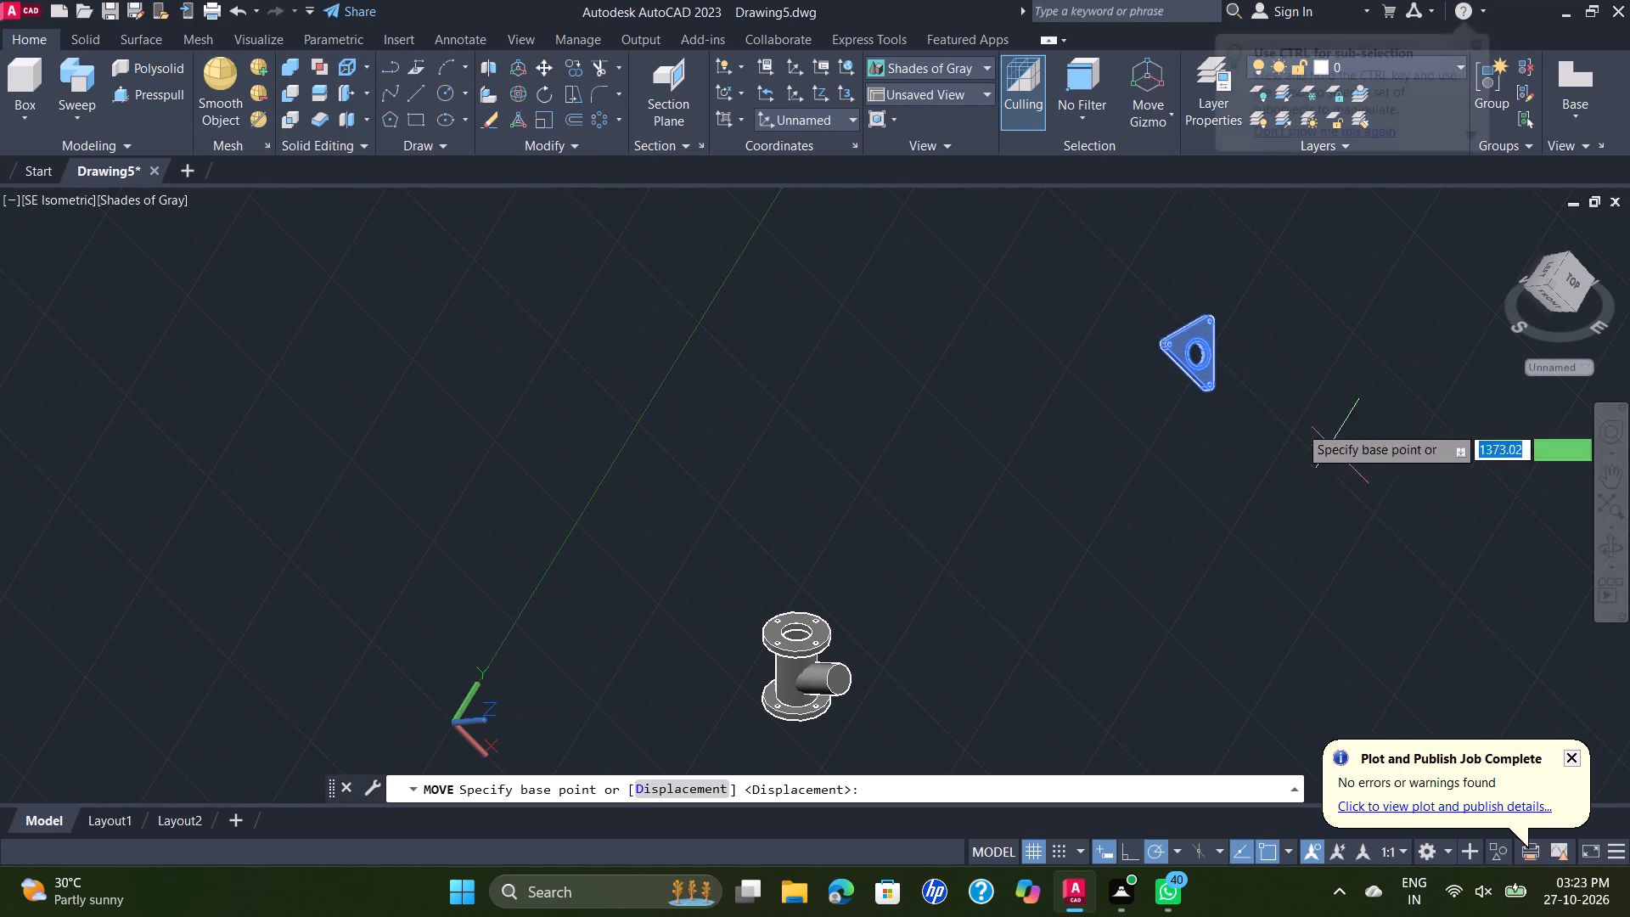
{"action": "scroll", "coordinate": [1217, 352], "scroll_direction": "up", "scroll_amount": 4}
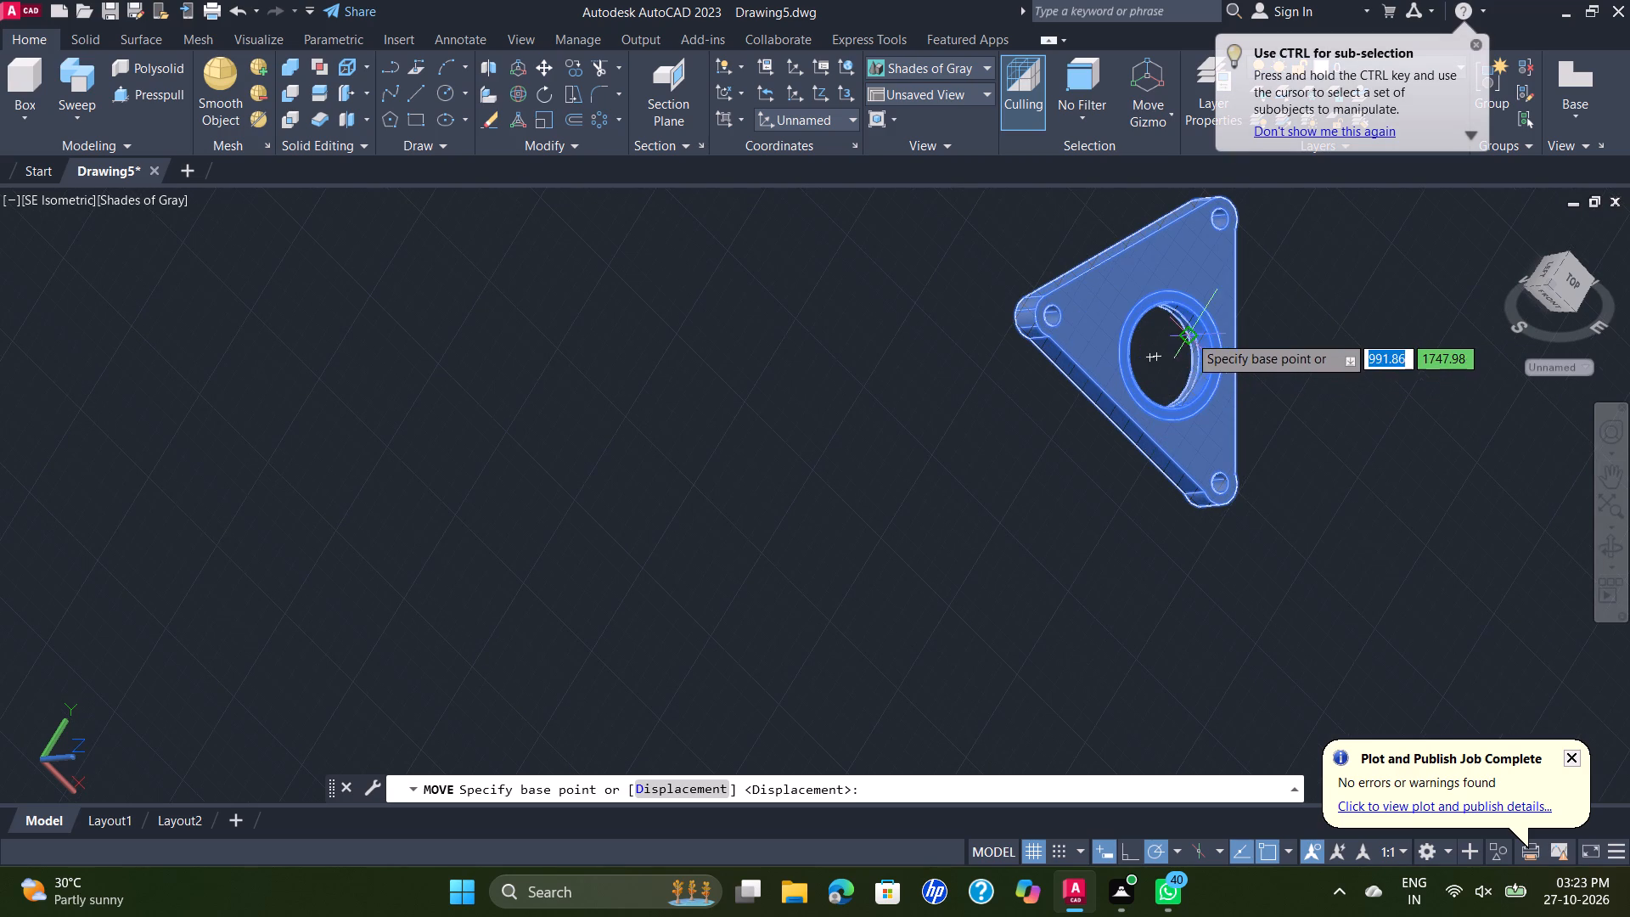
{"action": "scroll", "coordinate": [1143, 365], "scroll_direction": "up", "scroll_amount": 2}
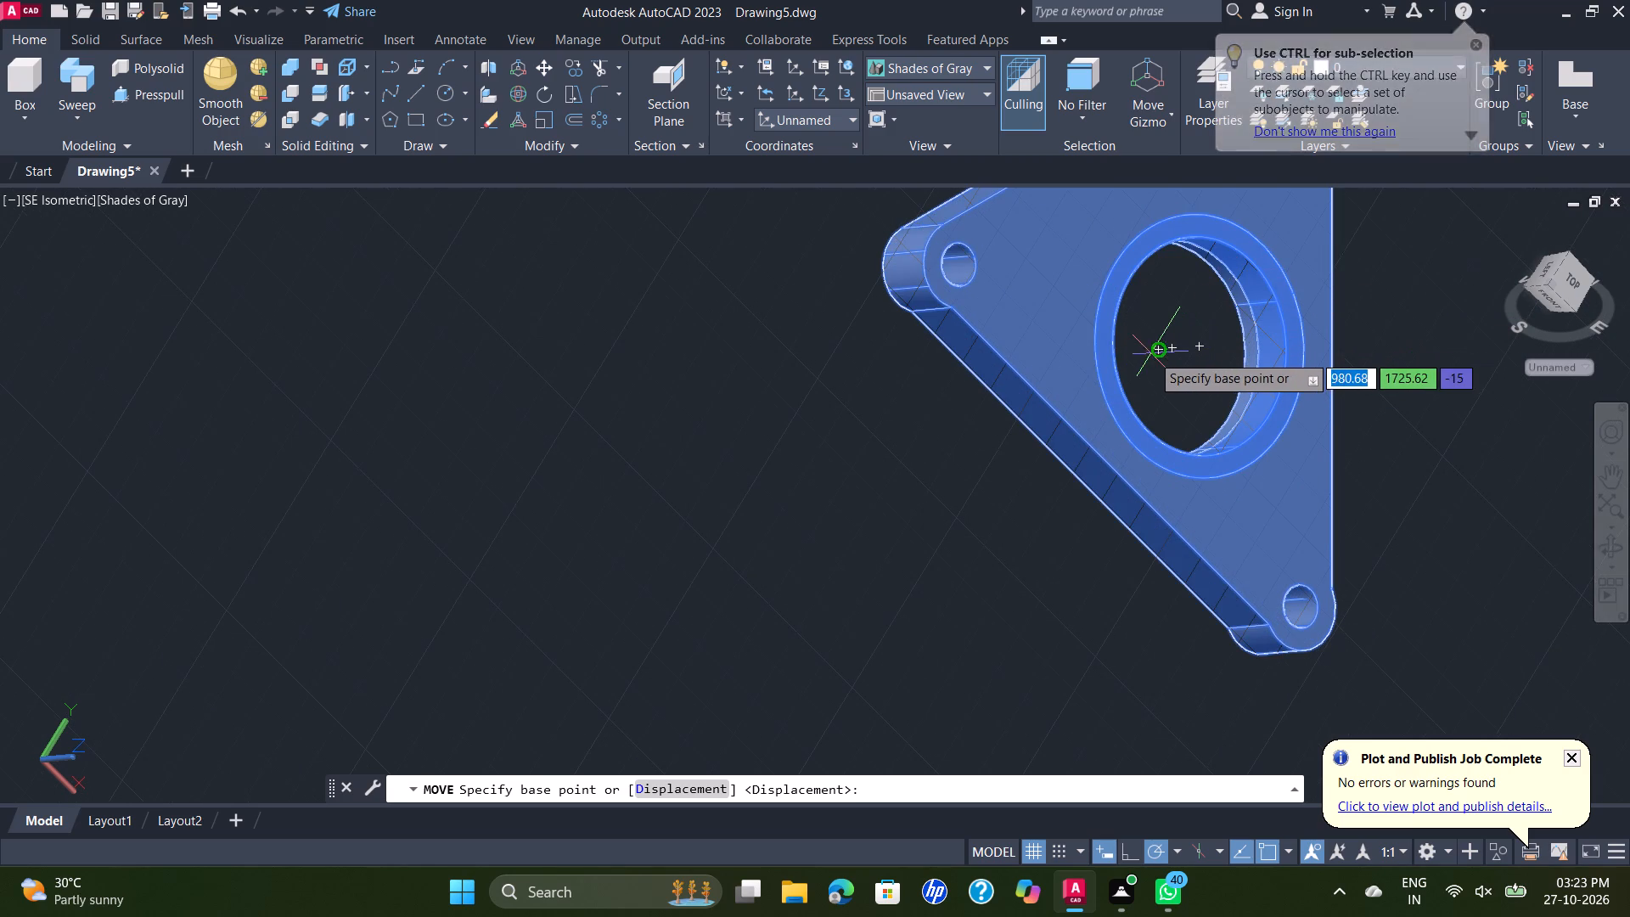
{"action": "left_click", "coordinate": [1160, 346]}
{"action": "scroll", "coordinate": [1159, 345], "scroll_direction": "down", "scroll_amount": 5}
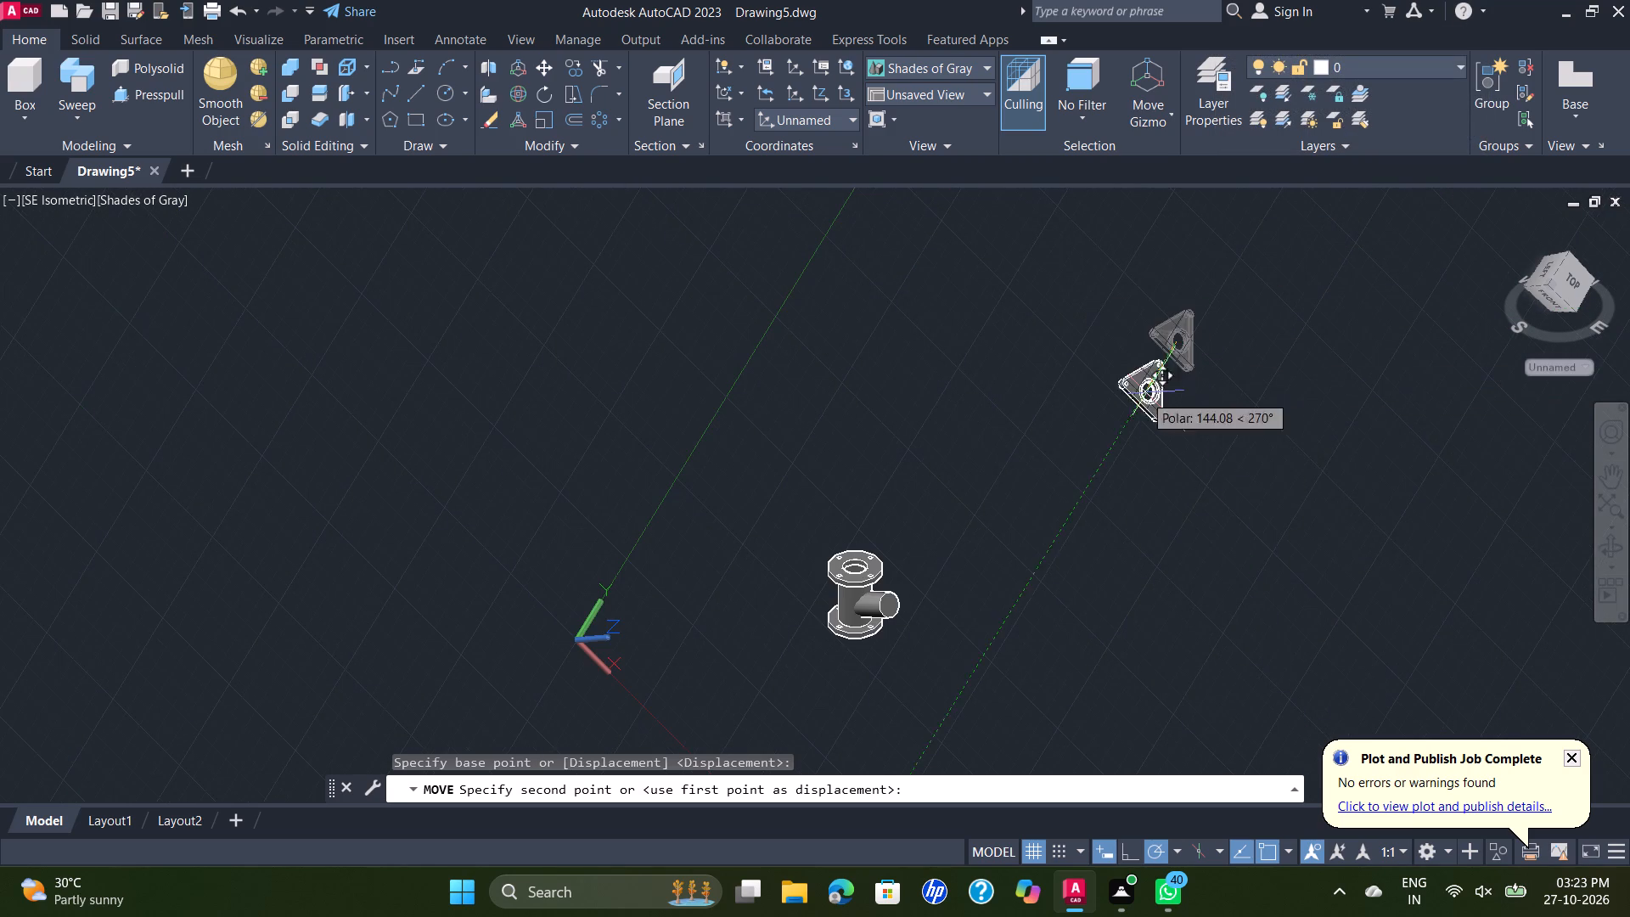
{"action": "scroll", "coordinate": [891, 624], "scroll_direction": "down", "scroll_amount": 1}
{"action": "scroll", "coordinate": [891, 623], "scroll_direction": "up", "scroll_amount": 3}
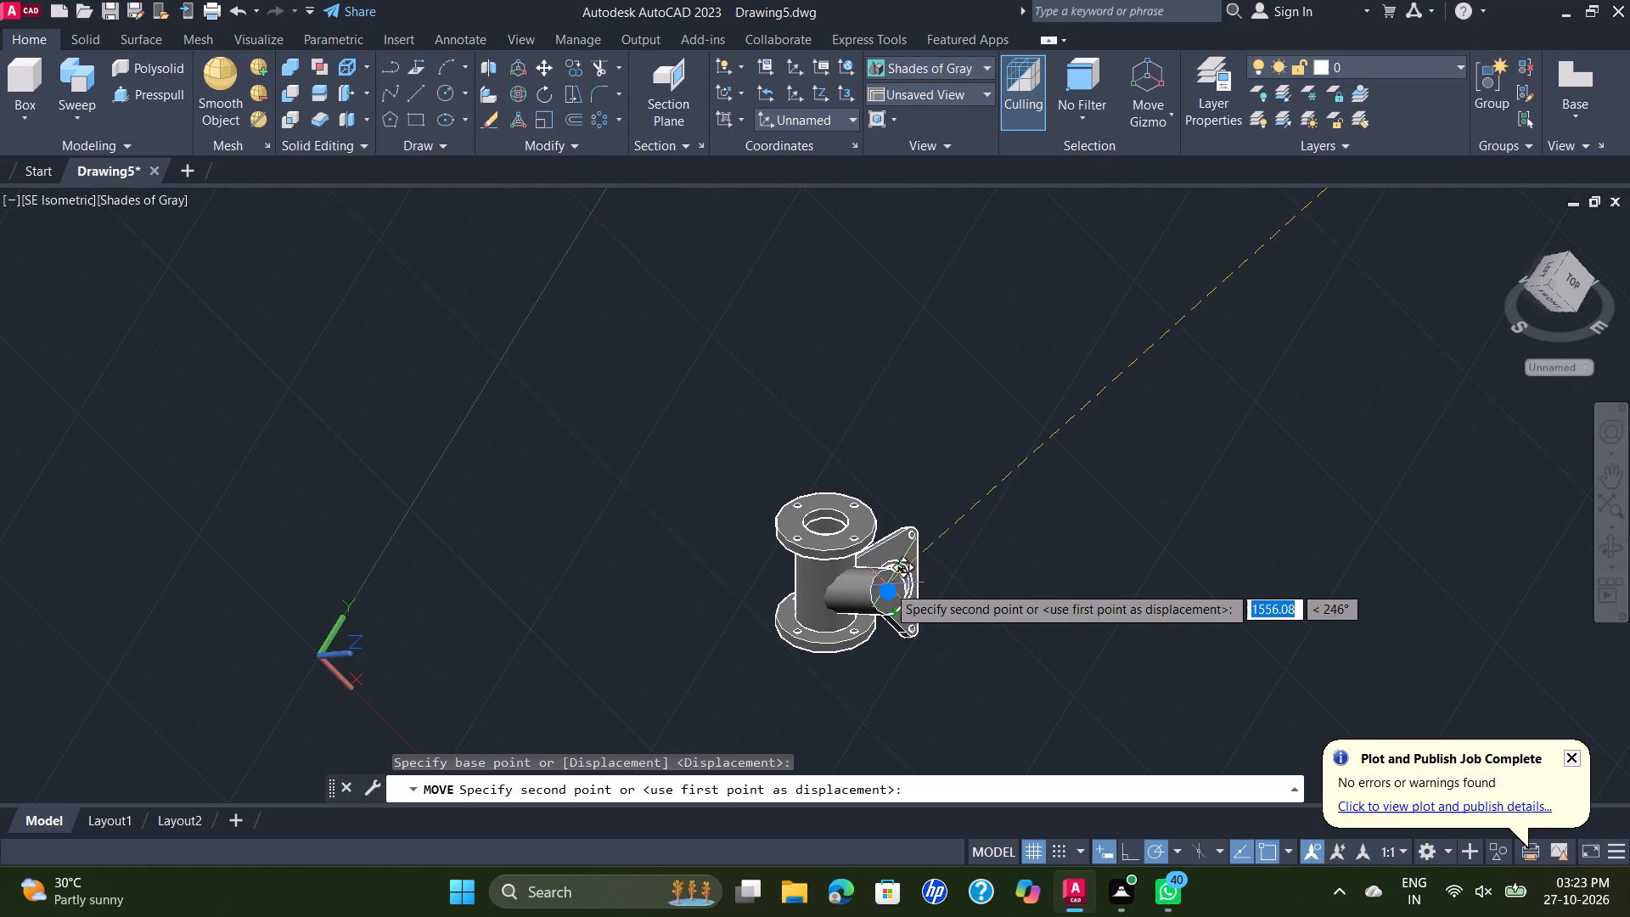
{"action": "scroll", "coordinate": [885, 587], "scroll_direction": "up", "scroll_amount": 3}
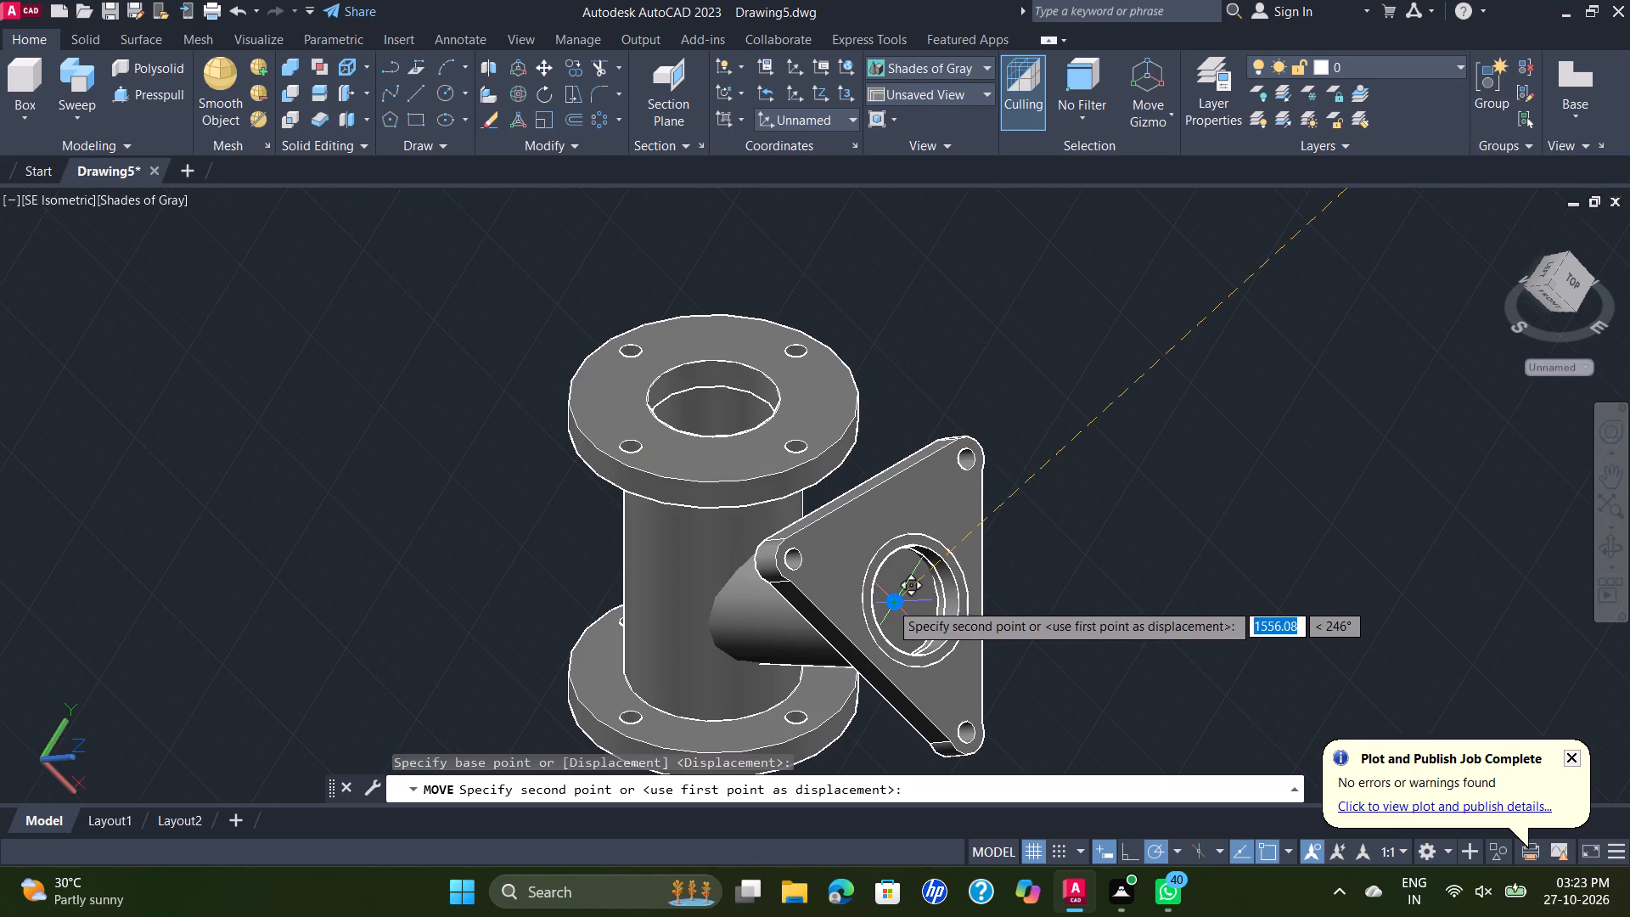
{"action": "left_click", "coordinate": [890, 602]}
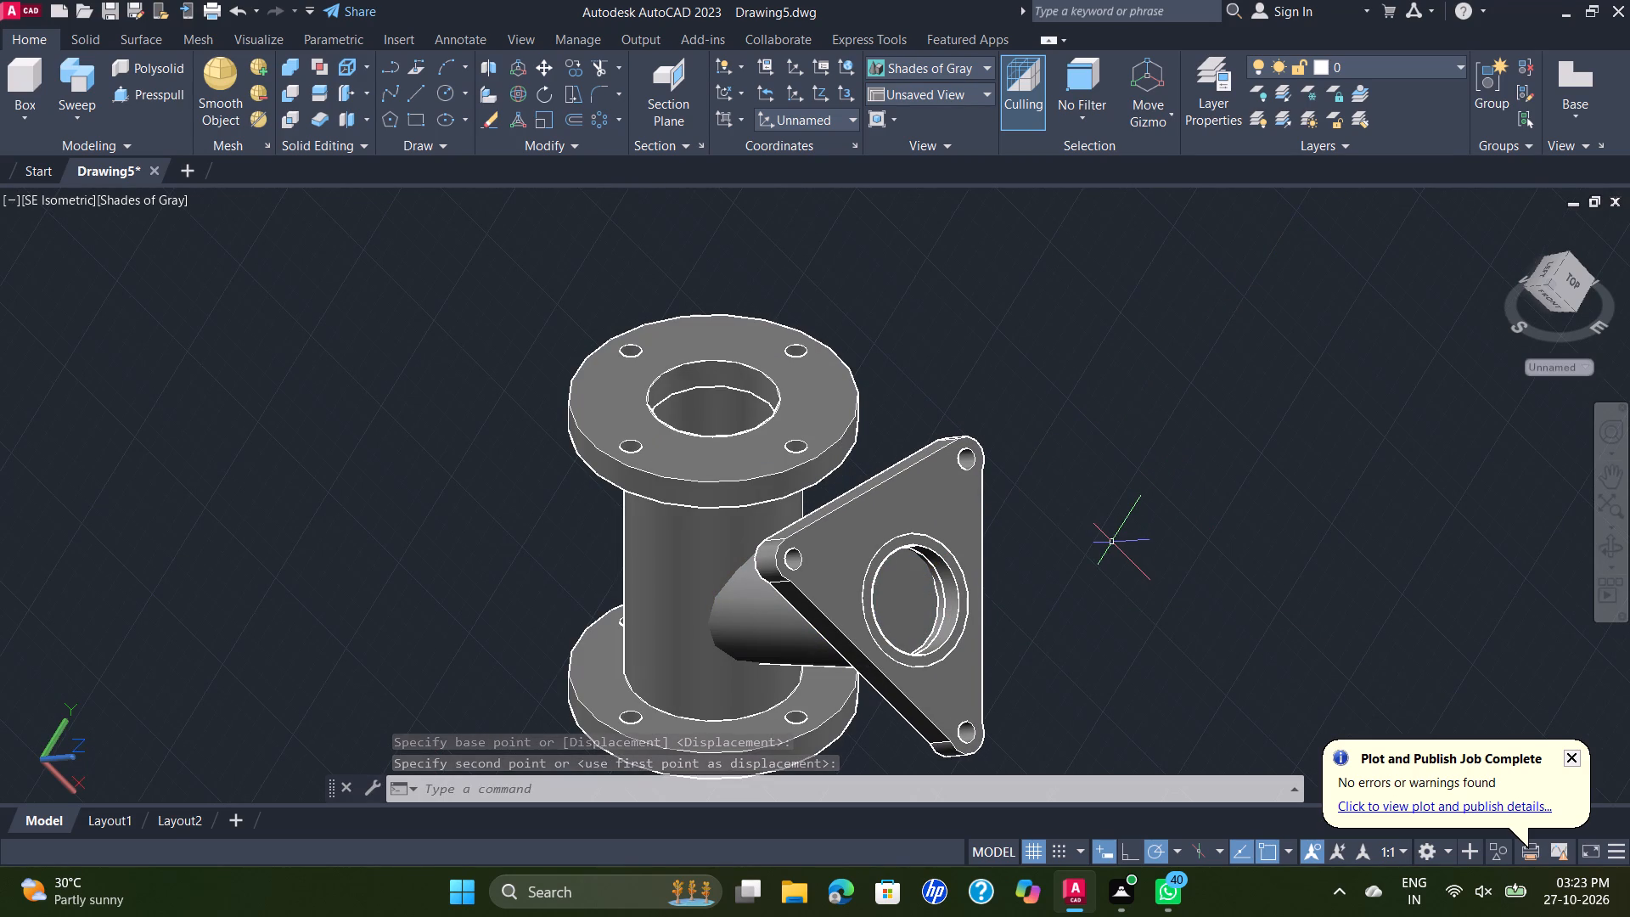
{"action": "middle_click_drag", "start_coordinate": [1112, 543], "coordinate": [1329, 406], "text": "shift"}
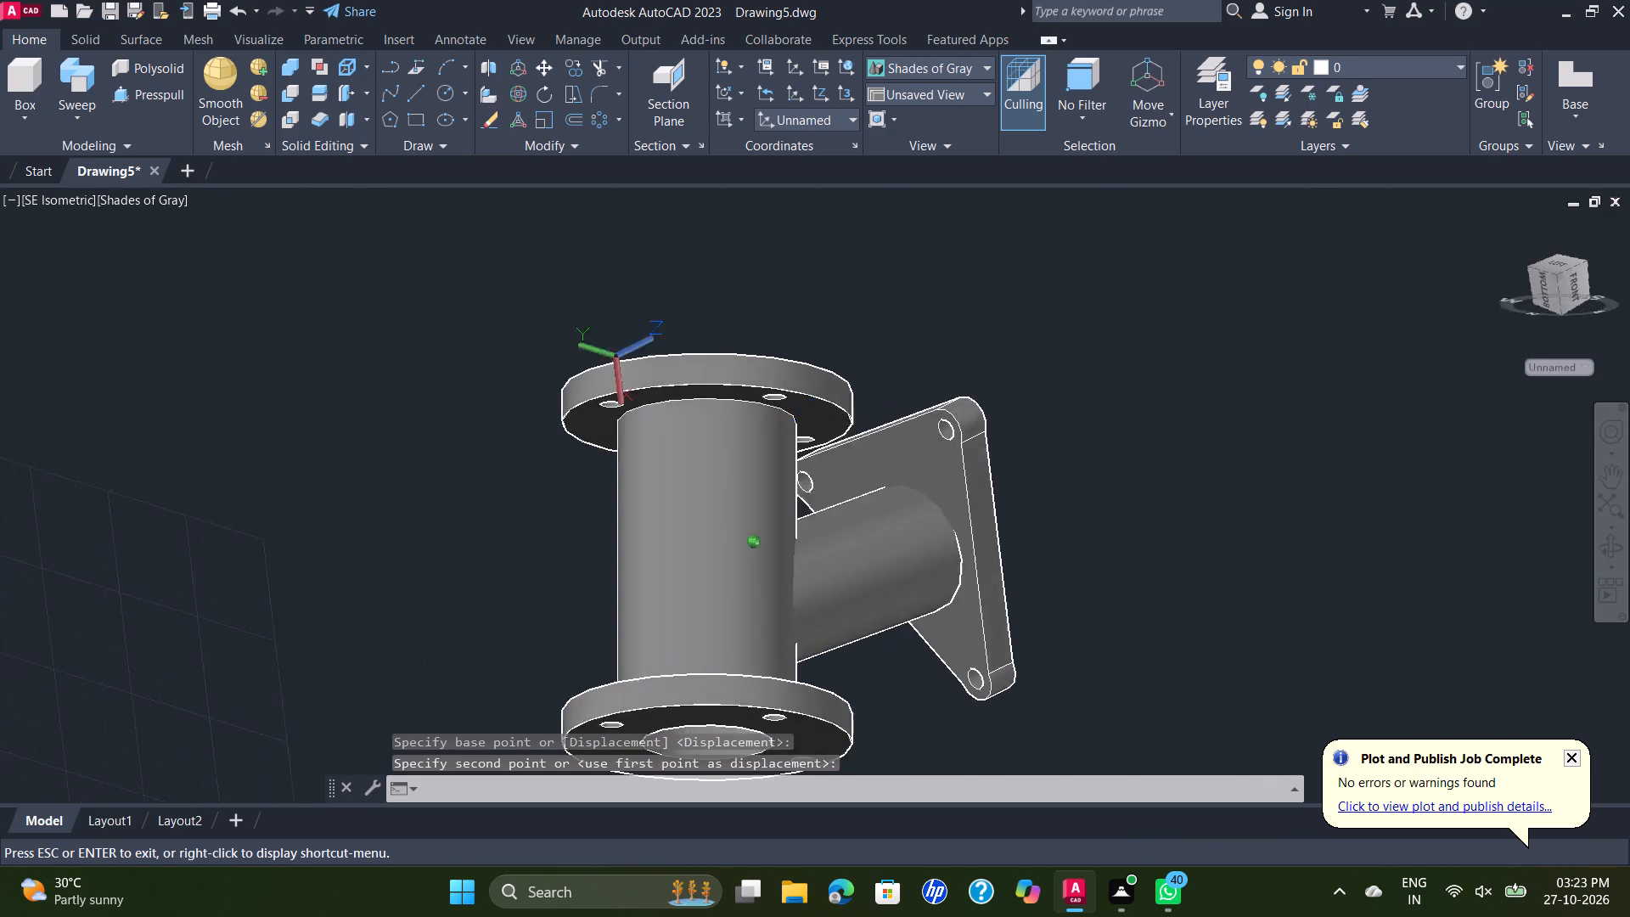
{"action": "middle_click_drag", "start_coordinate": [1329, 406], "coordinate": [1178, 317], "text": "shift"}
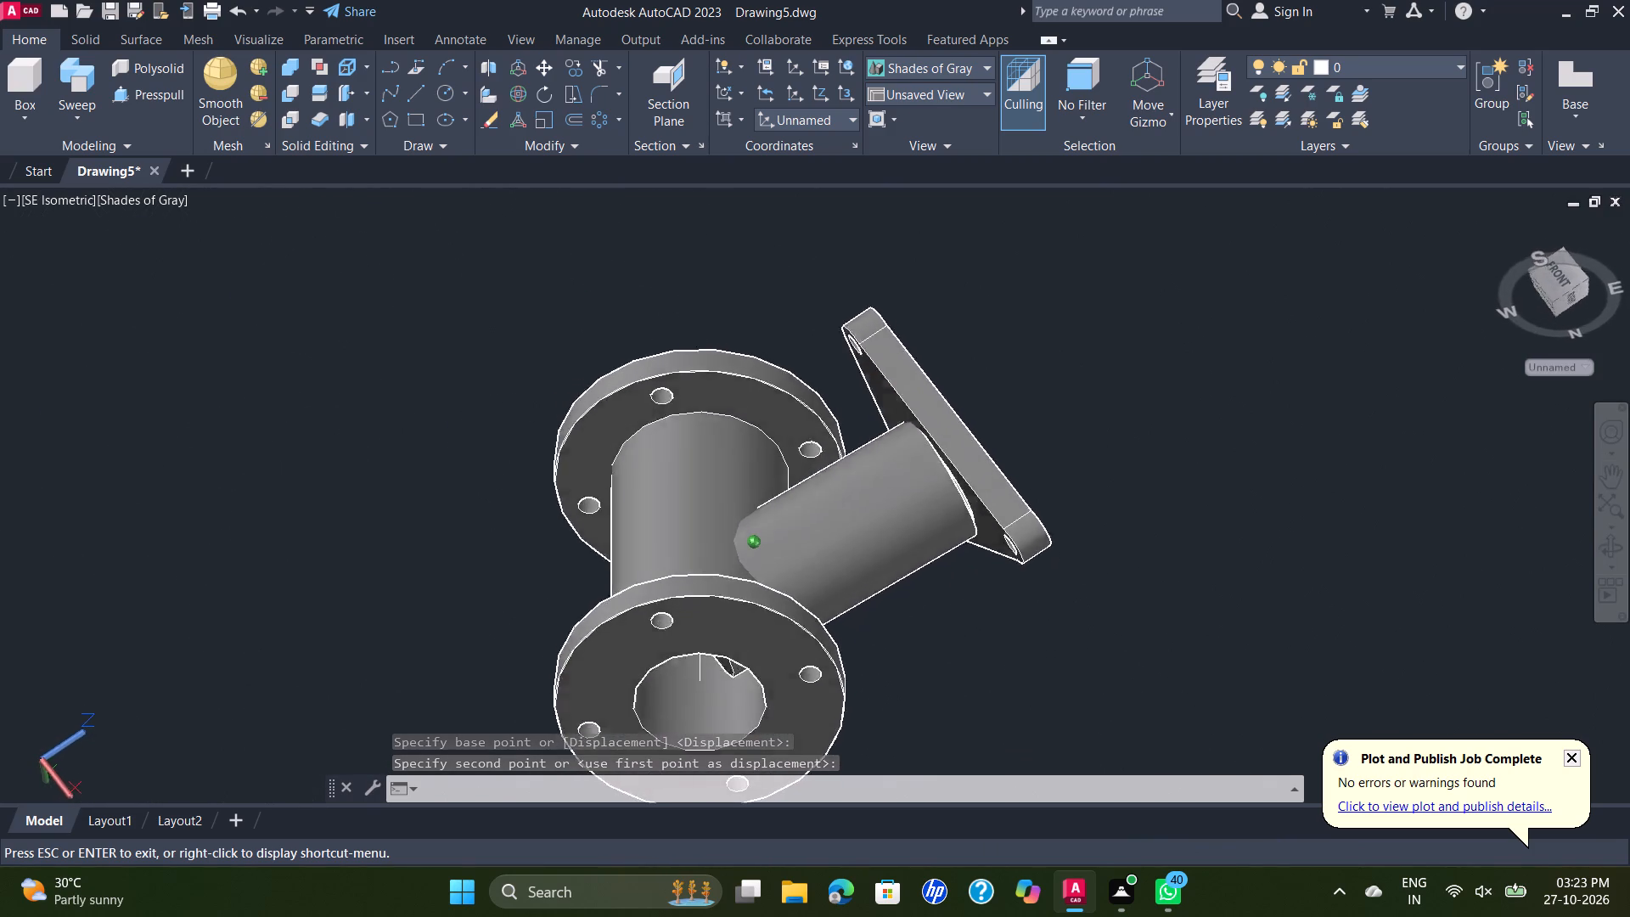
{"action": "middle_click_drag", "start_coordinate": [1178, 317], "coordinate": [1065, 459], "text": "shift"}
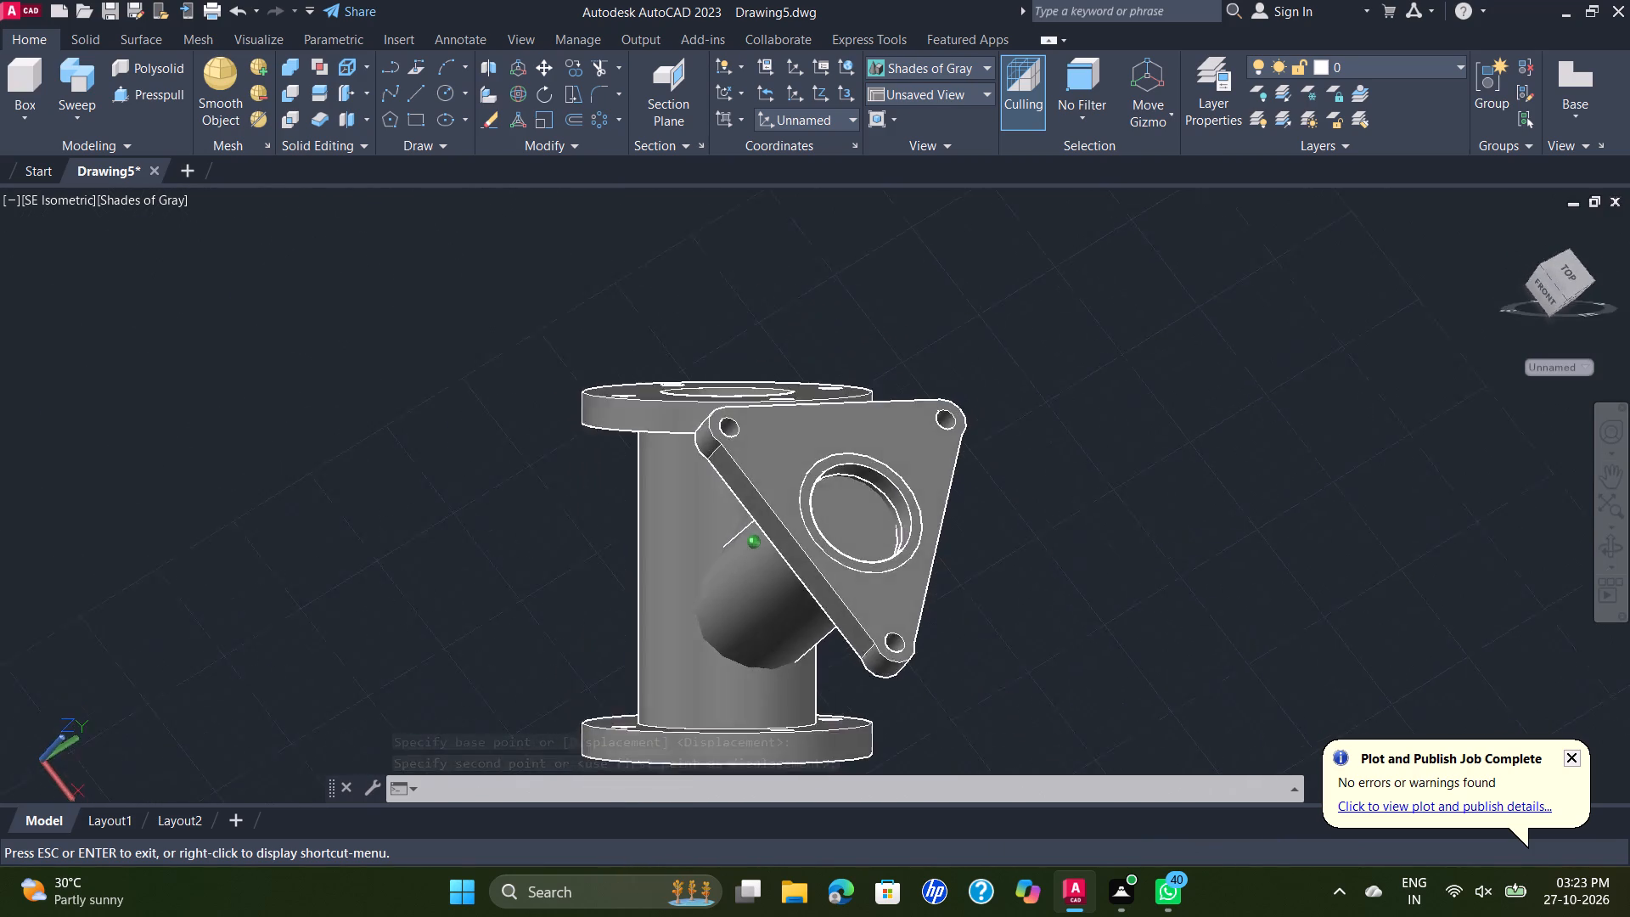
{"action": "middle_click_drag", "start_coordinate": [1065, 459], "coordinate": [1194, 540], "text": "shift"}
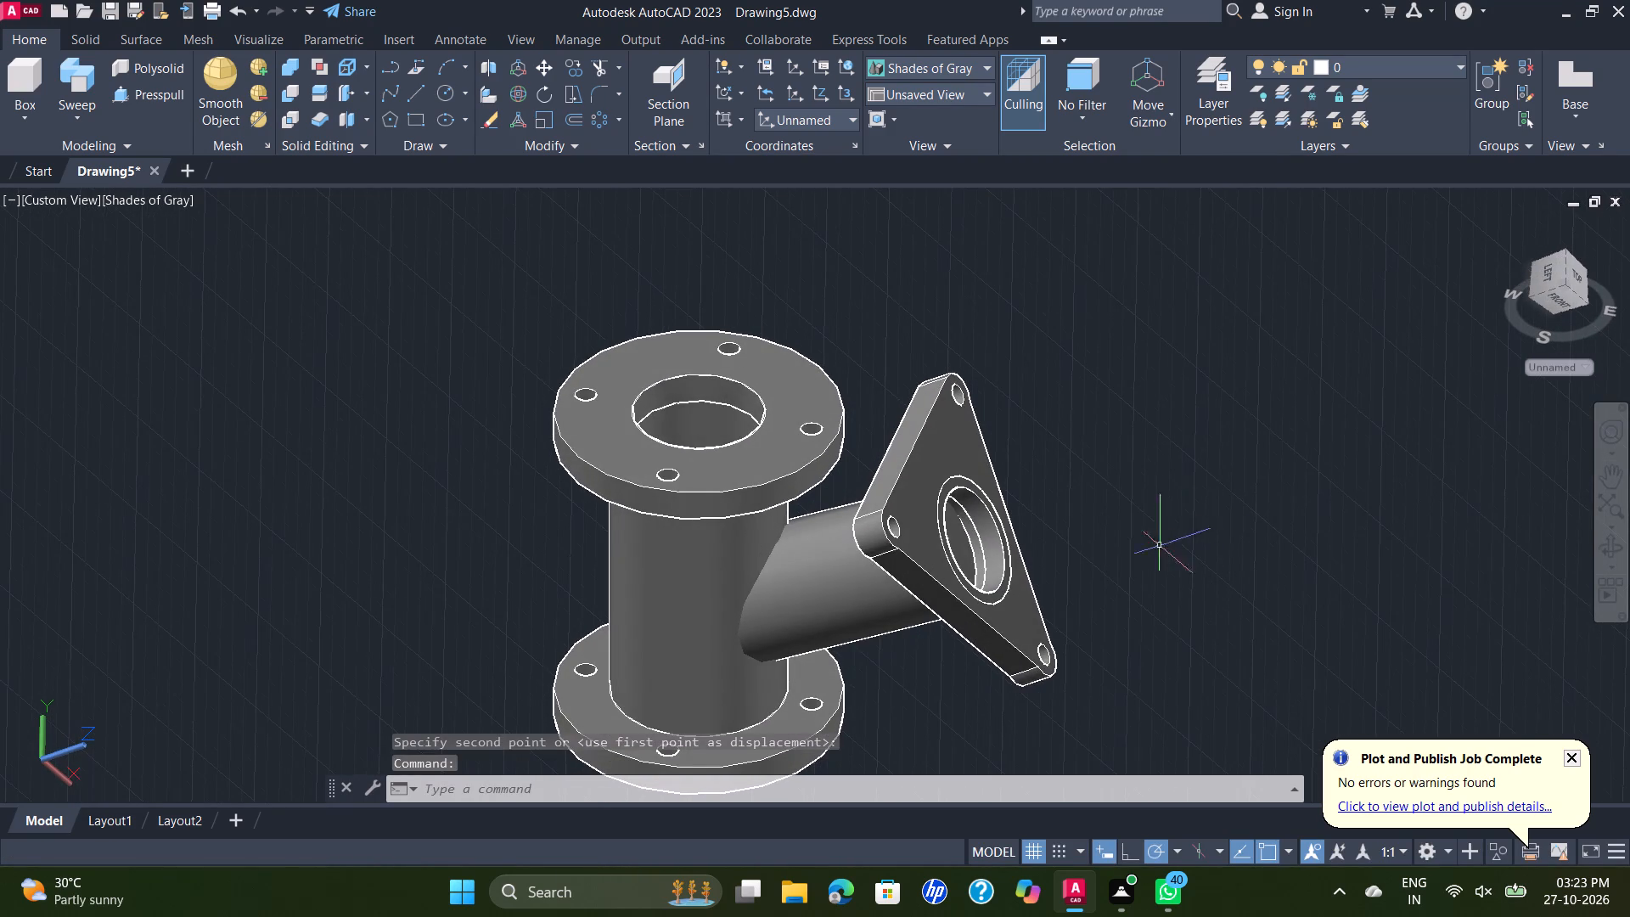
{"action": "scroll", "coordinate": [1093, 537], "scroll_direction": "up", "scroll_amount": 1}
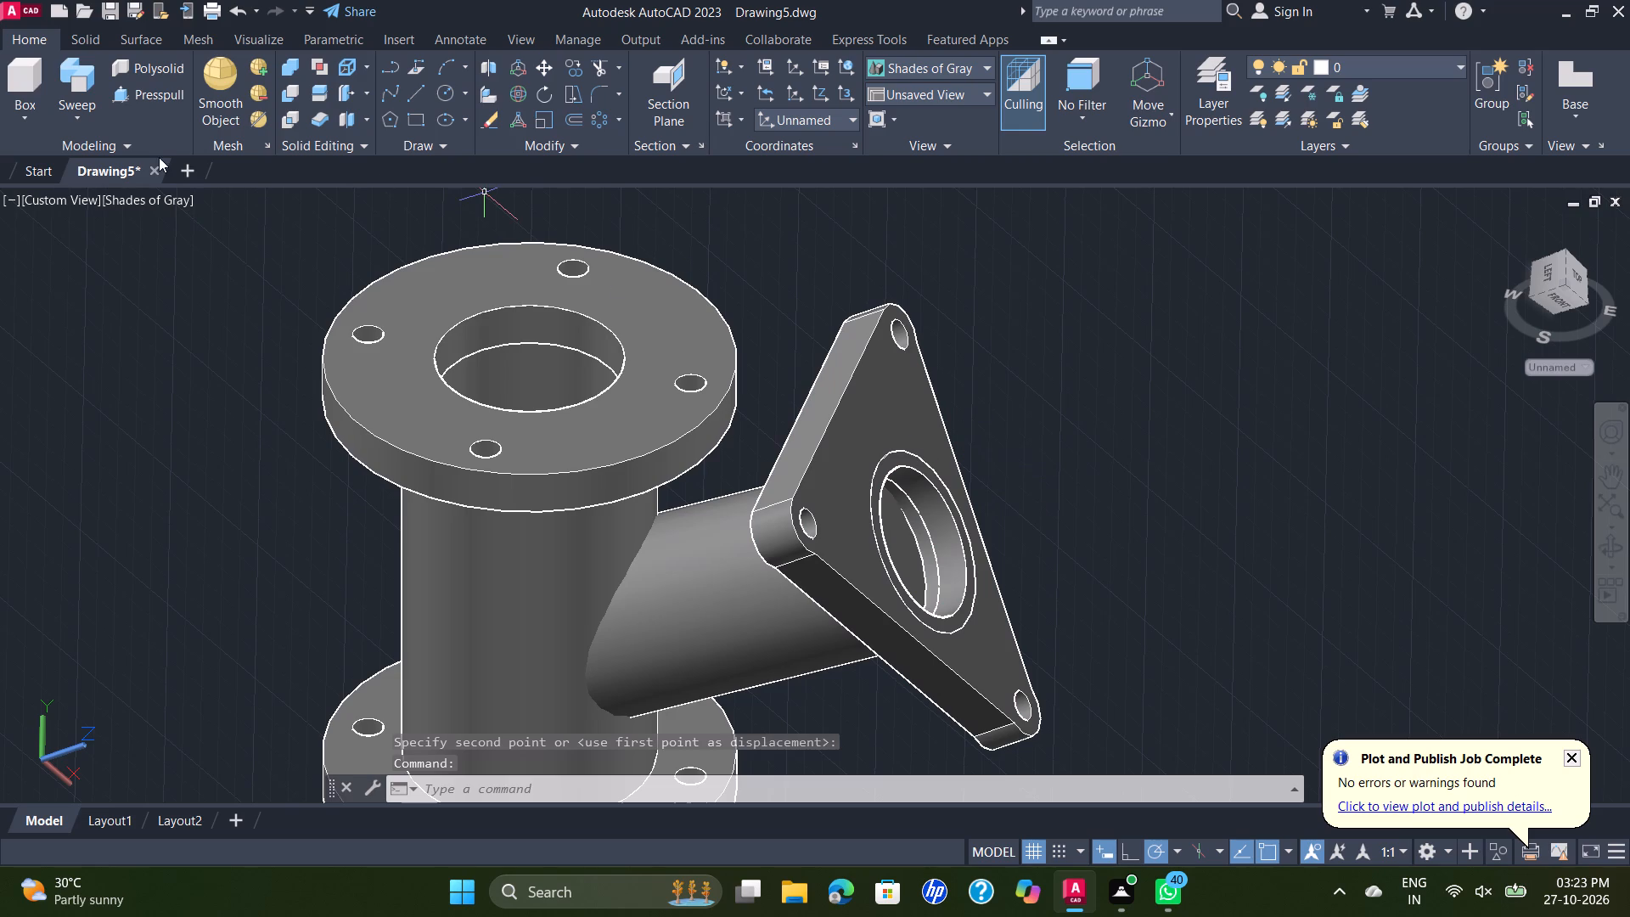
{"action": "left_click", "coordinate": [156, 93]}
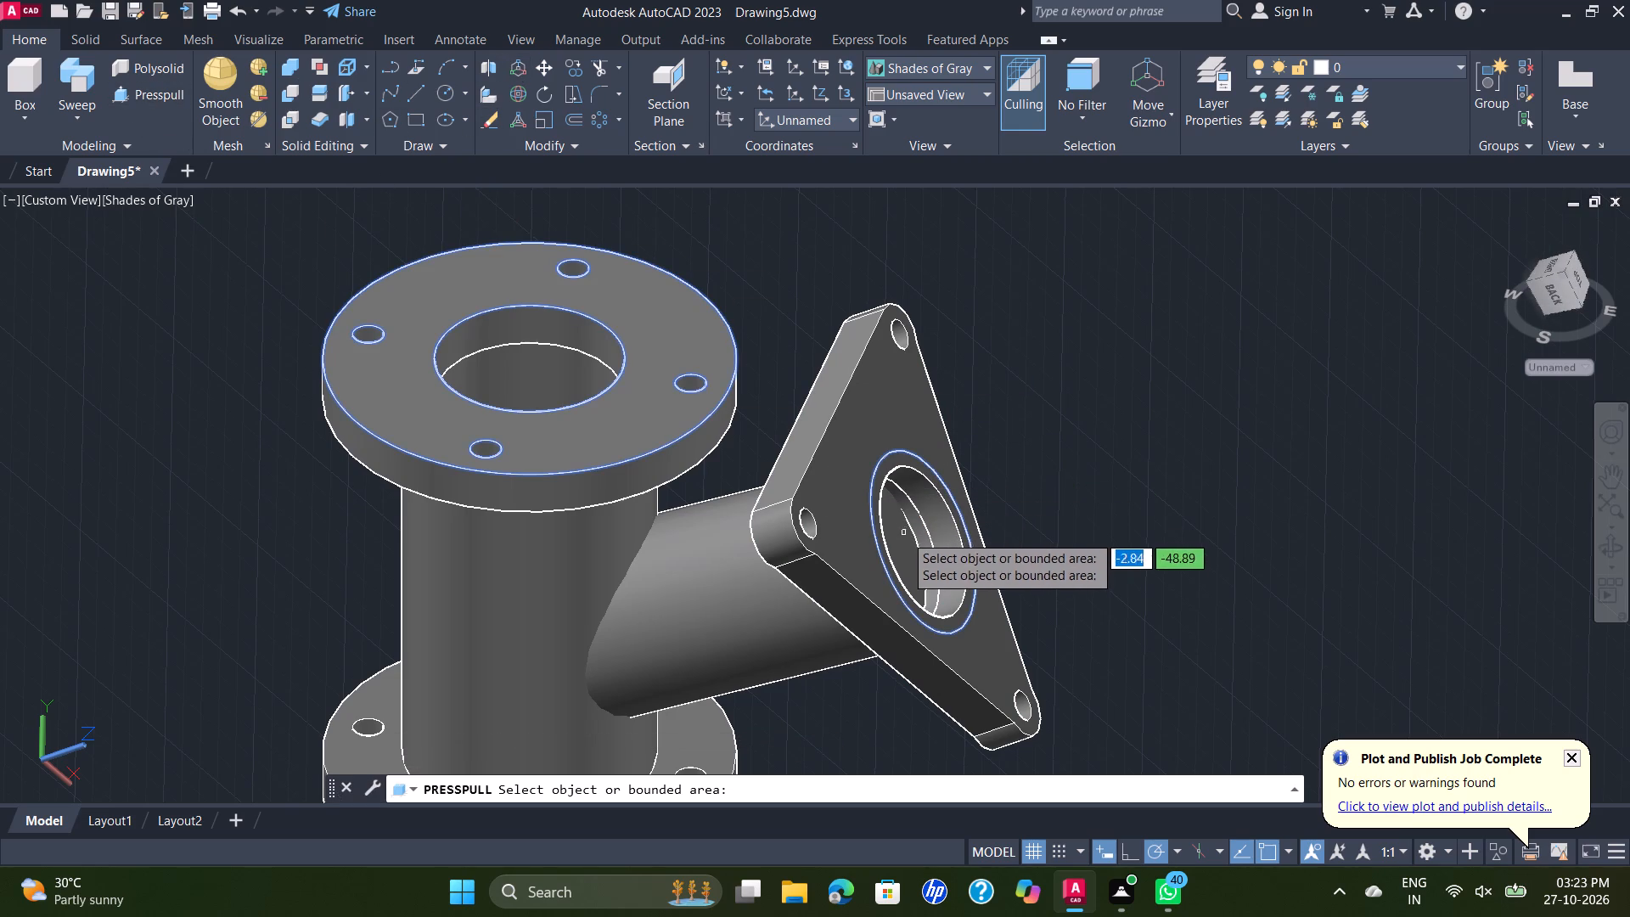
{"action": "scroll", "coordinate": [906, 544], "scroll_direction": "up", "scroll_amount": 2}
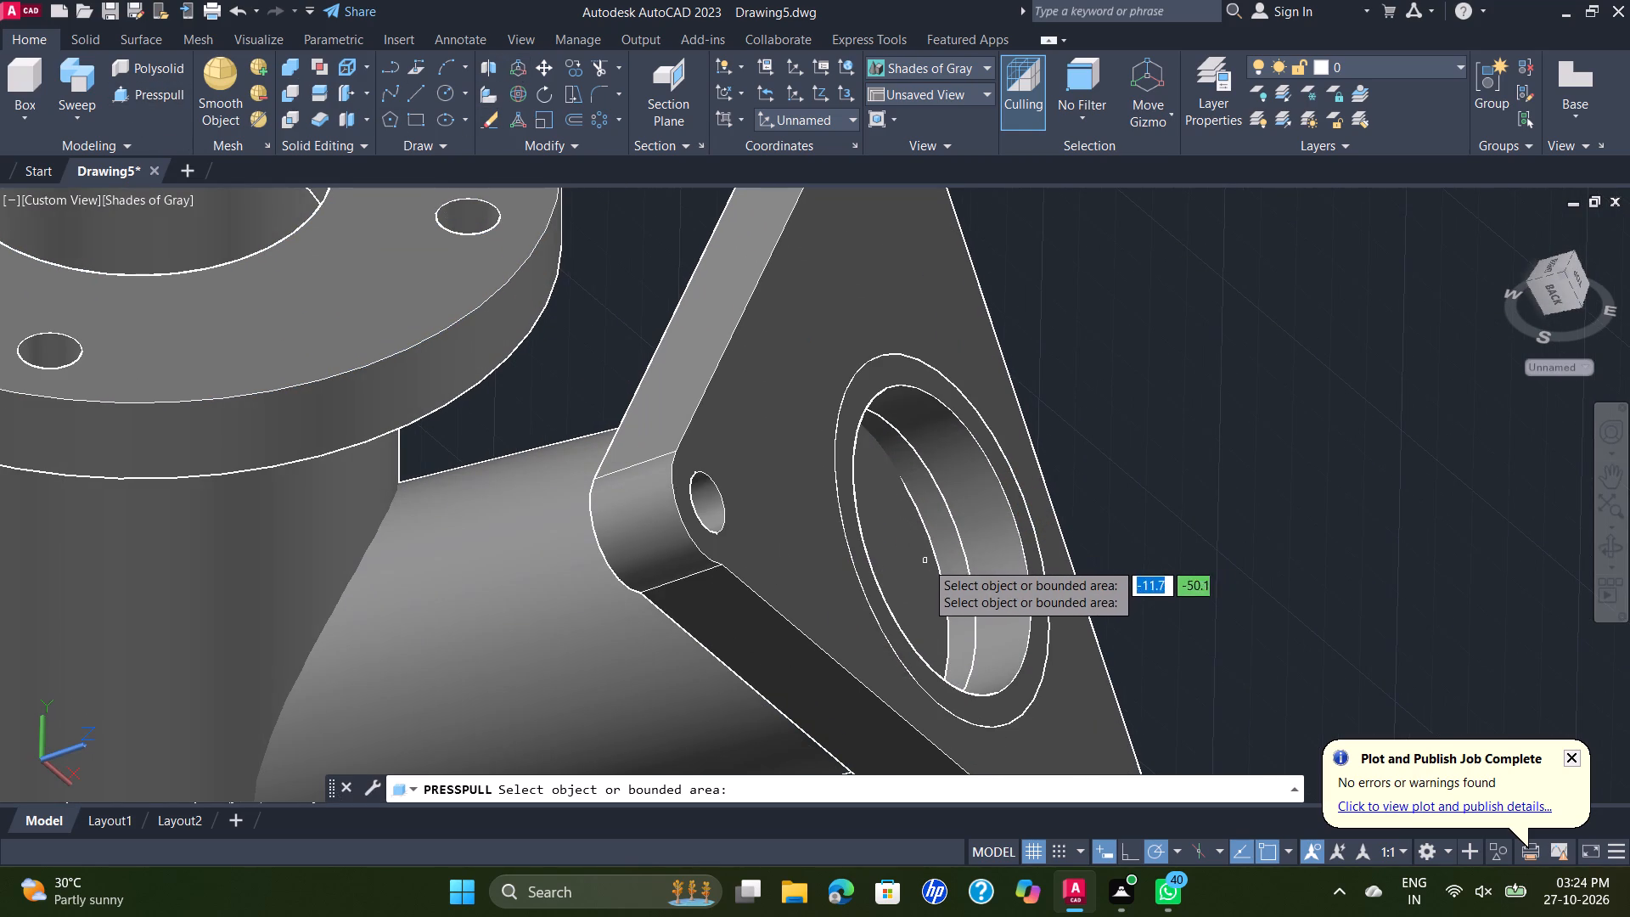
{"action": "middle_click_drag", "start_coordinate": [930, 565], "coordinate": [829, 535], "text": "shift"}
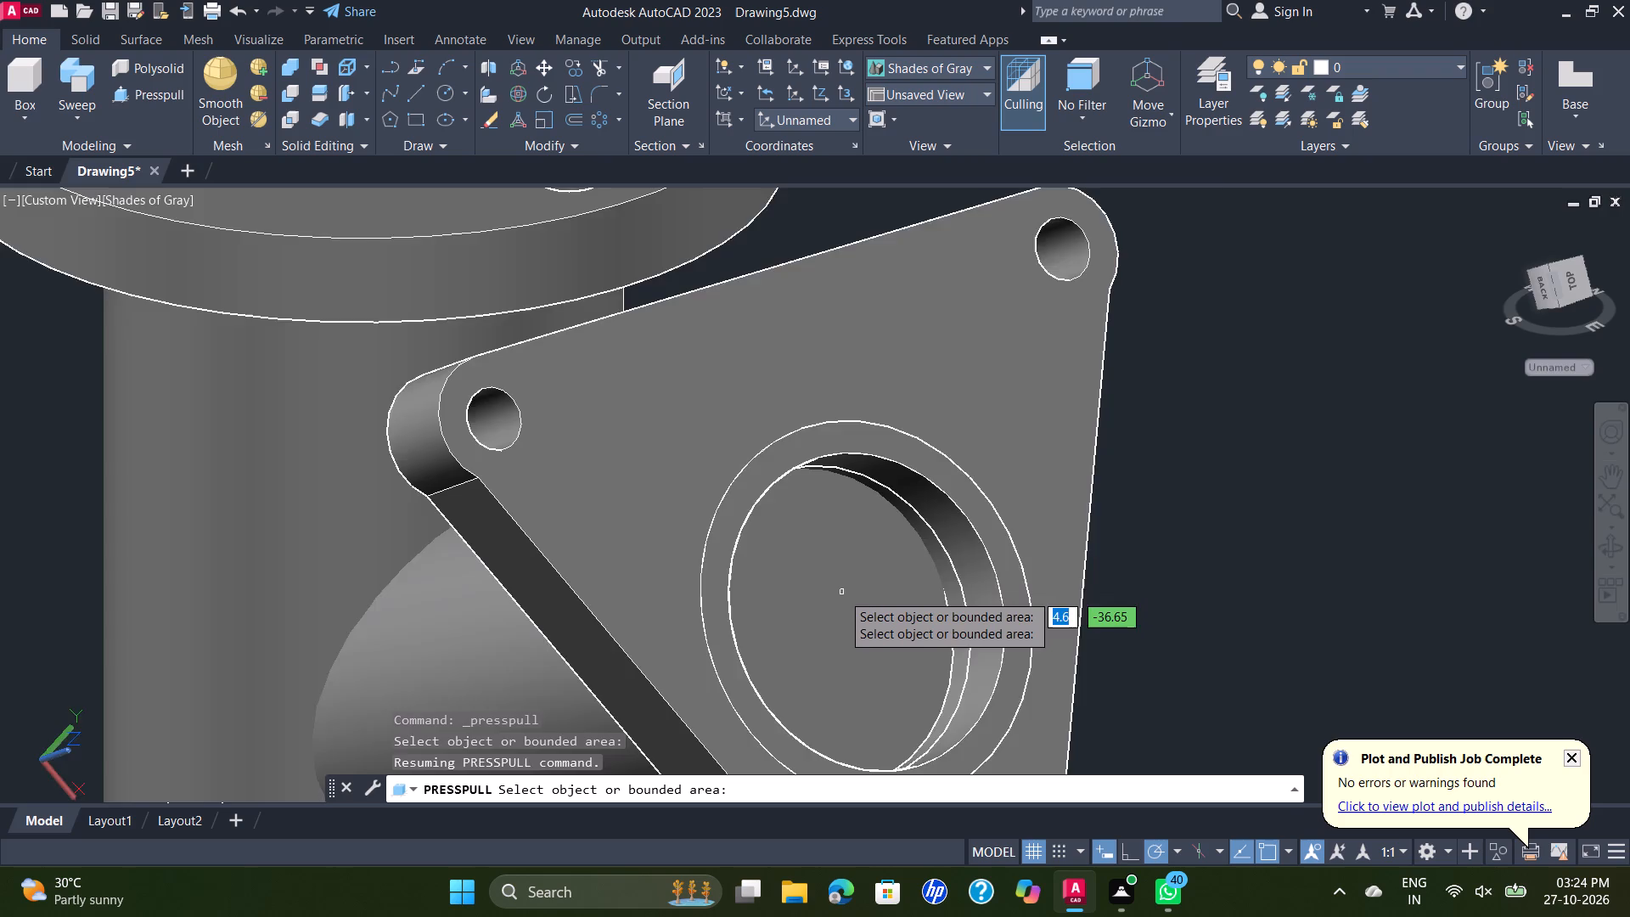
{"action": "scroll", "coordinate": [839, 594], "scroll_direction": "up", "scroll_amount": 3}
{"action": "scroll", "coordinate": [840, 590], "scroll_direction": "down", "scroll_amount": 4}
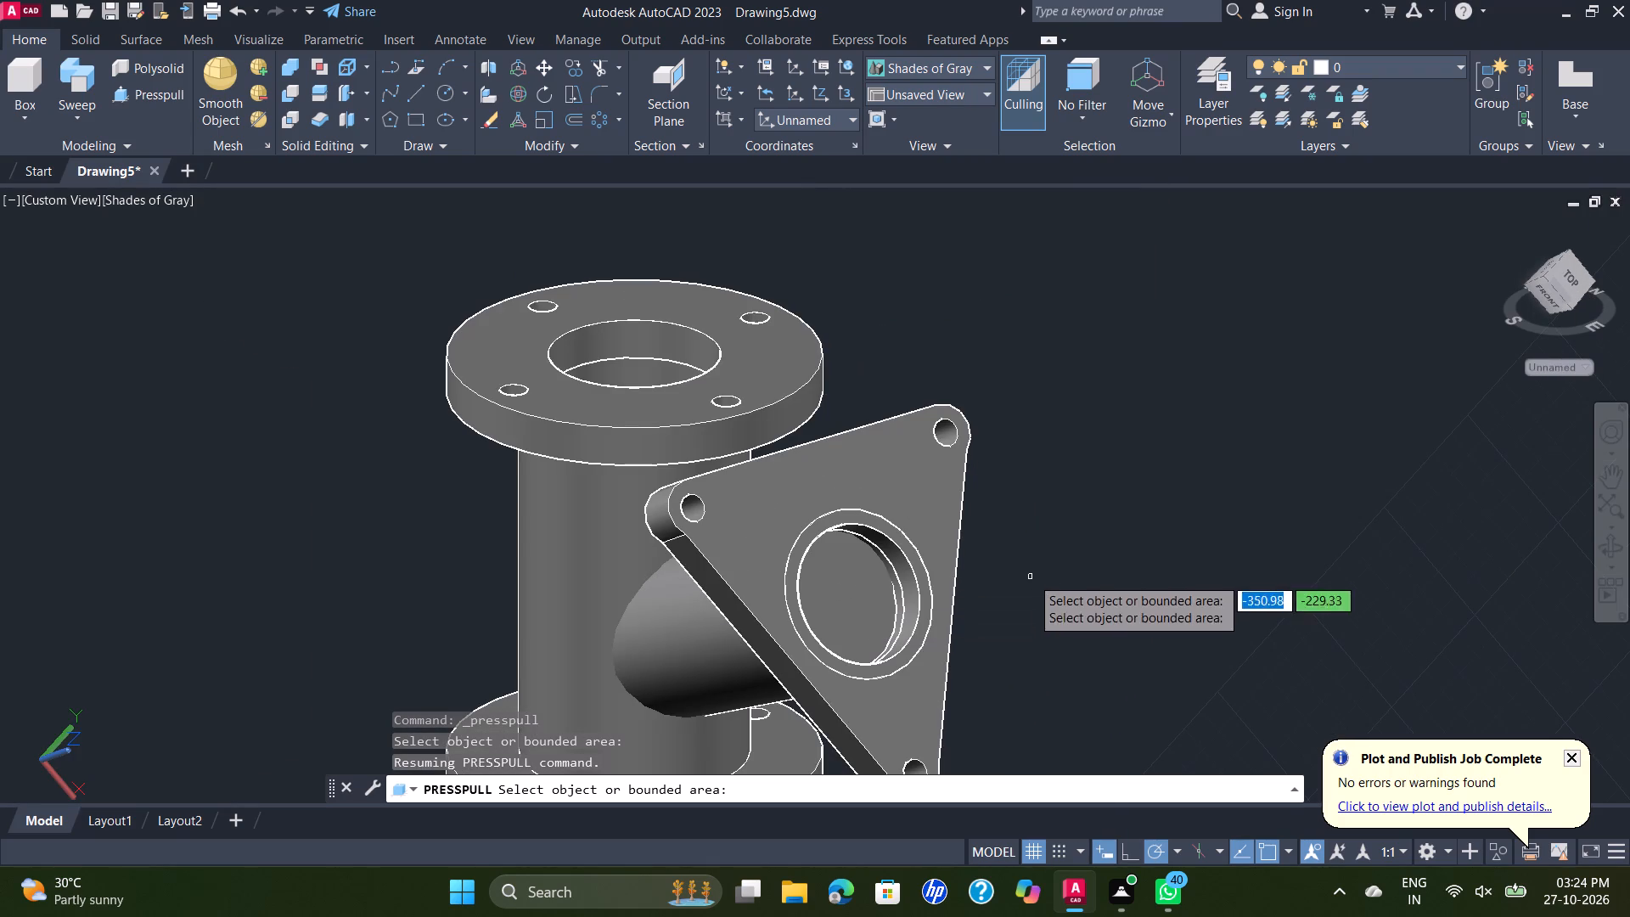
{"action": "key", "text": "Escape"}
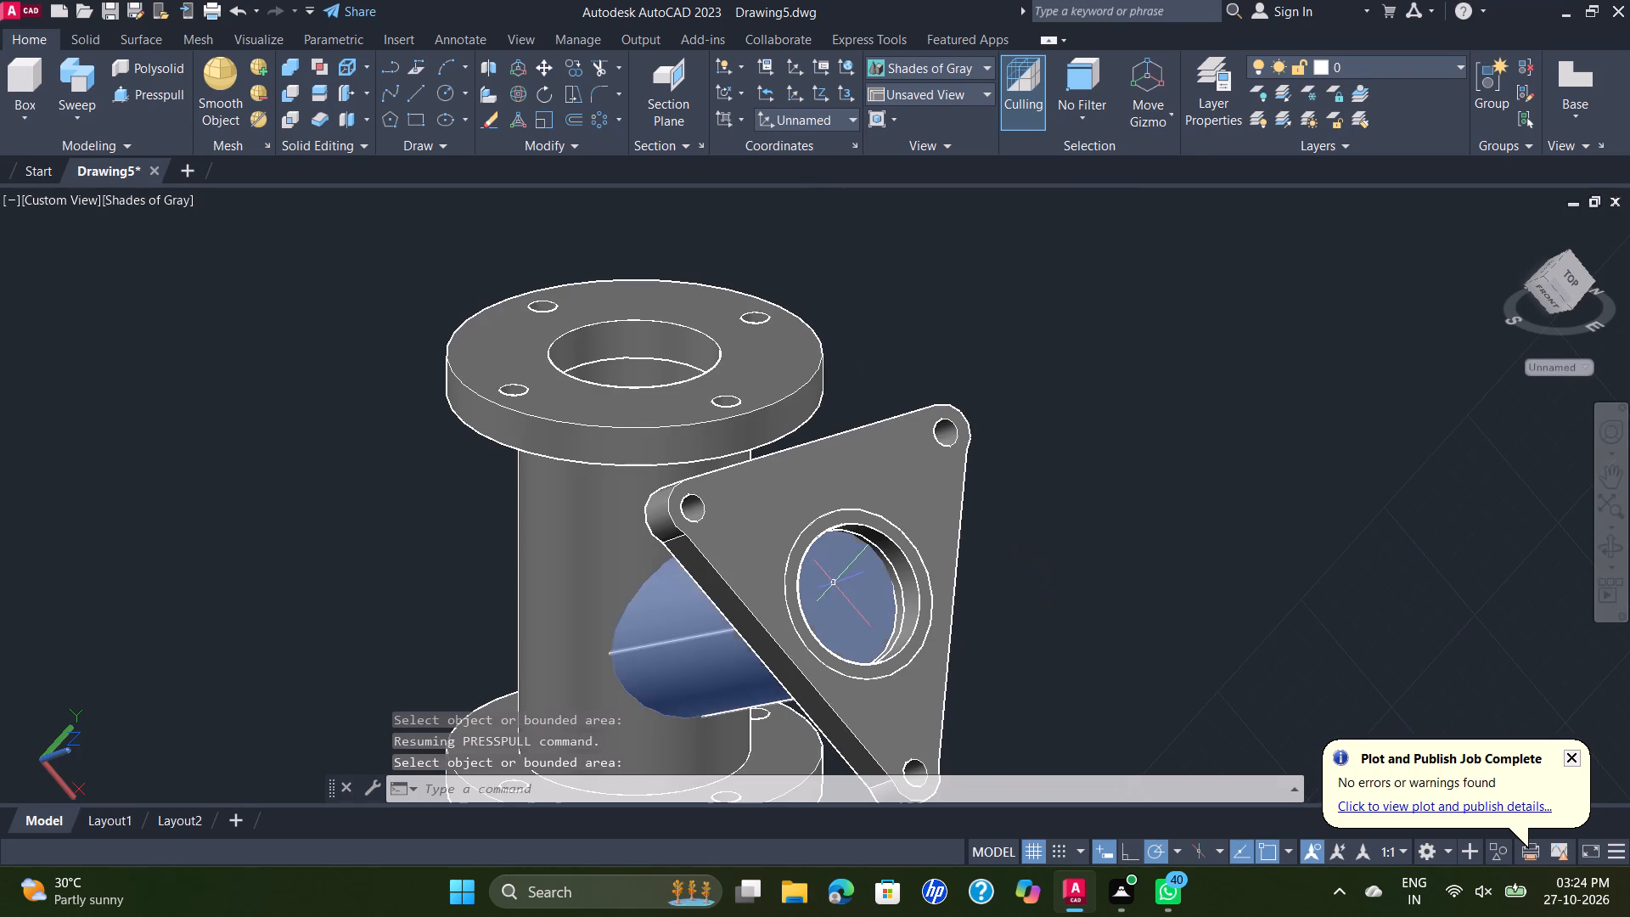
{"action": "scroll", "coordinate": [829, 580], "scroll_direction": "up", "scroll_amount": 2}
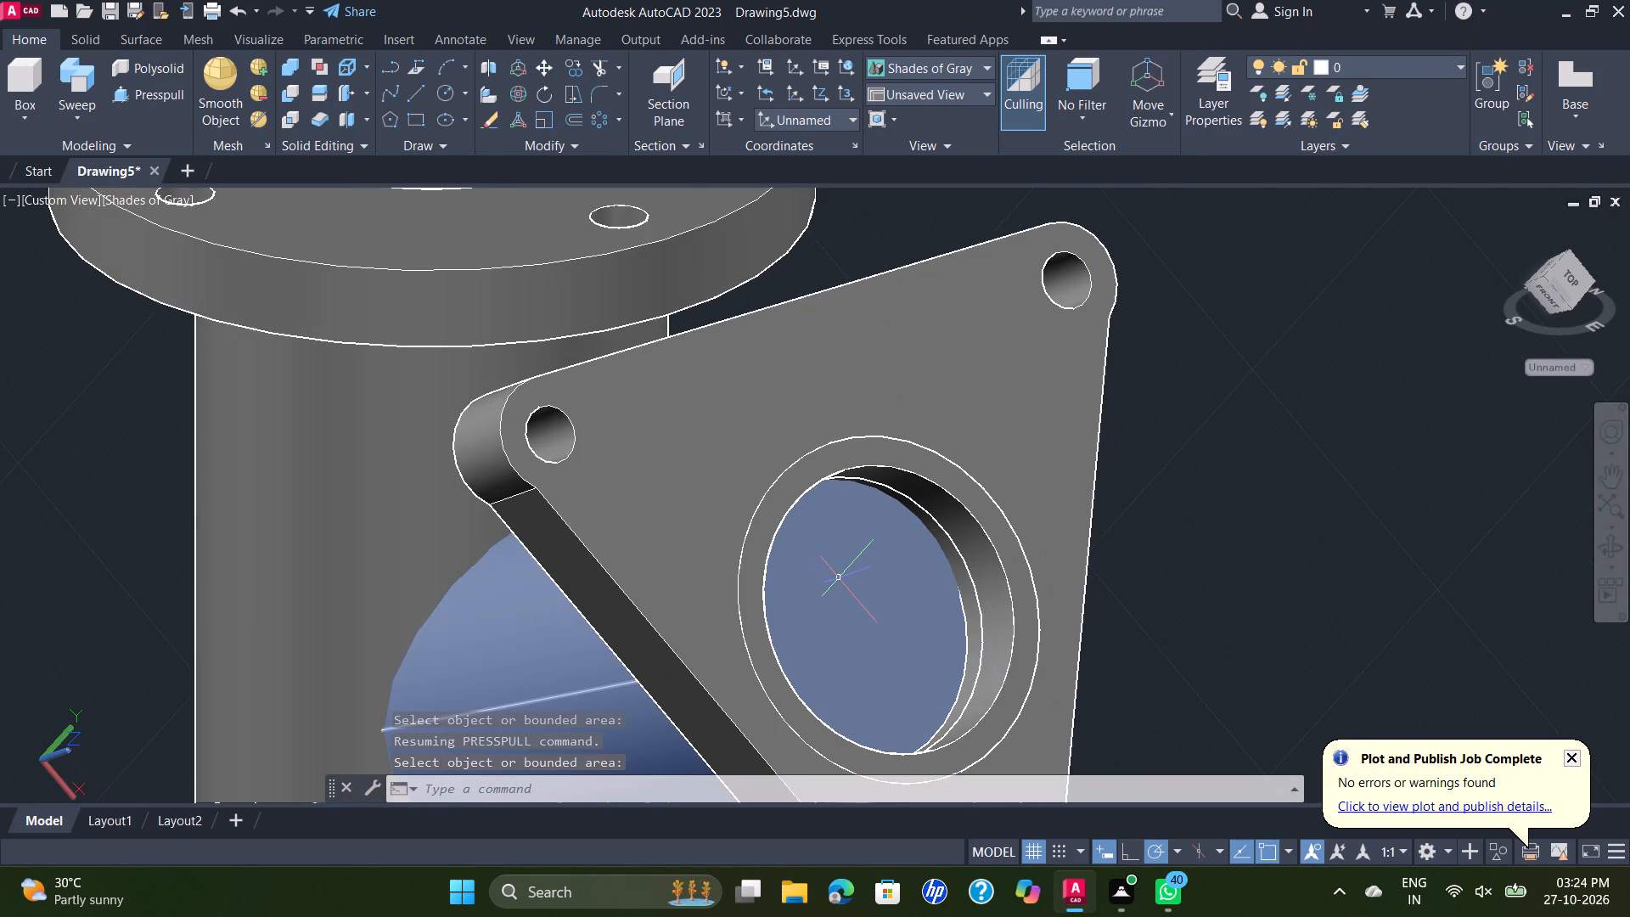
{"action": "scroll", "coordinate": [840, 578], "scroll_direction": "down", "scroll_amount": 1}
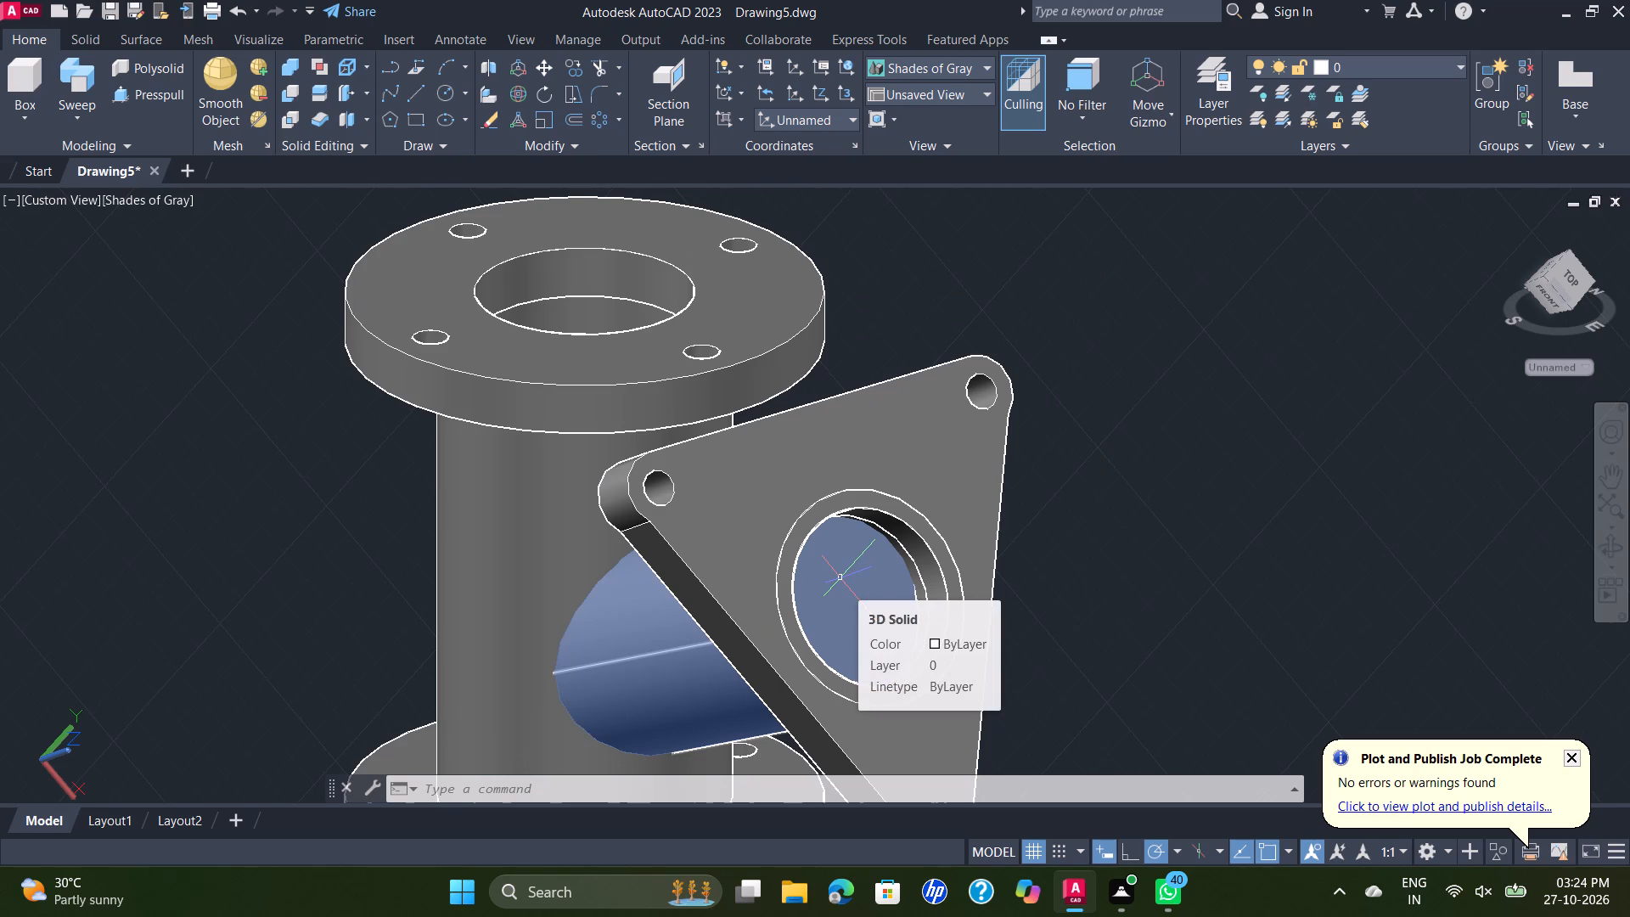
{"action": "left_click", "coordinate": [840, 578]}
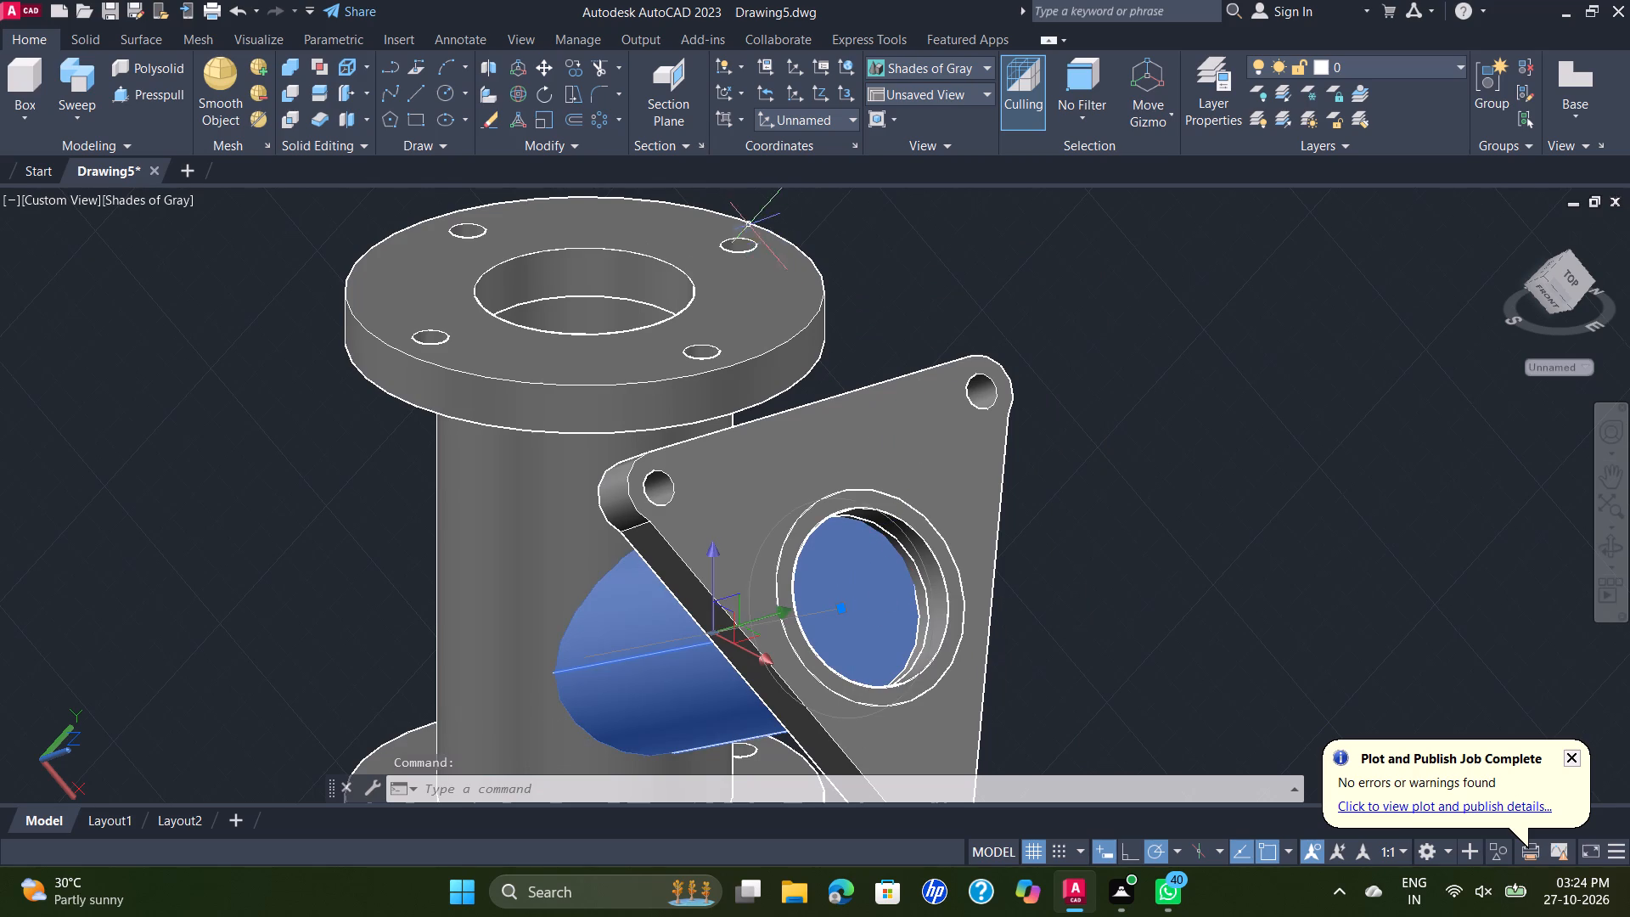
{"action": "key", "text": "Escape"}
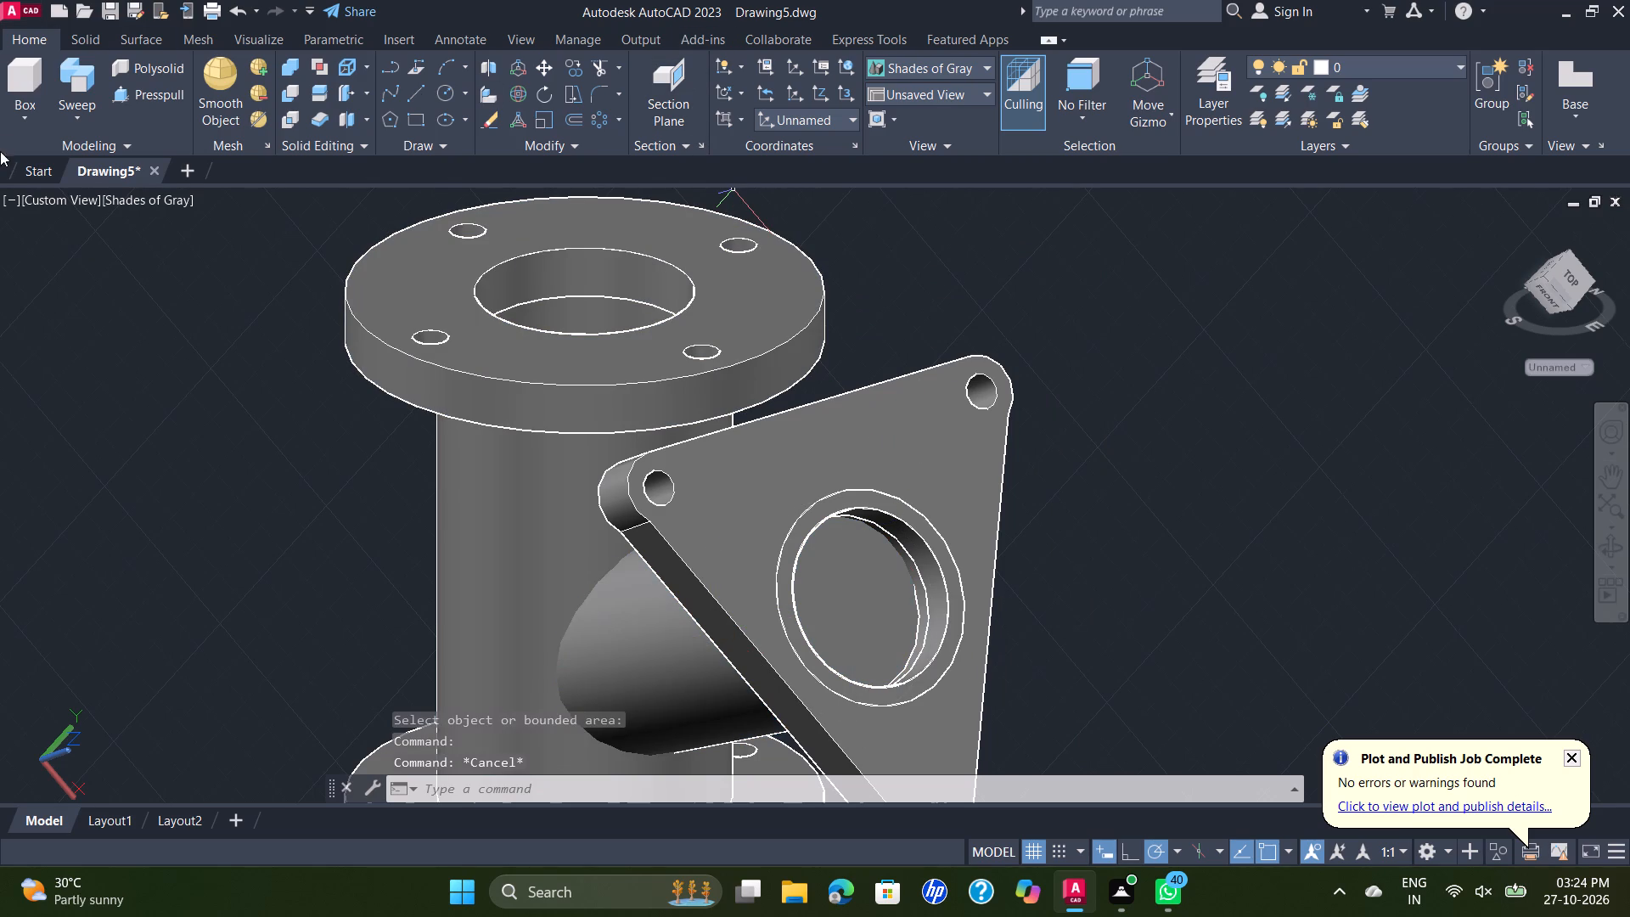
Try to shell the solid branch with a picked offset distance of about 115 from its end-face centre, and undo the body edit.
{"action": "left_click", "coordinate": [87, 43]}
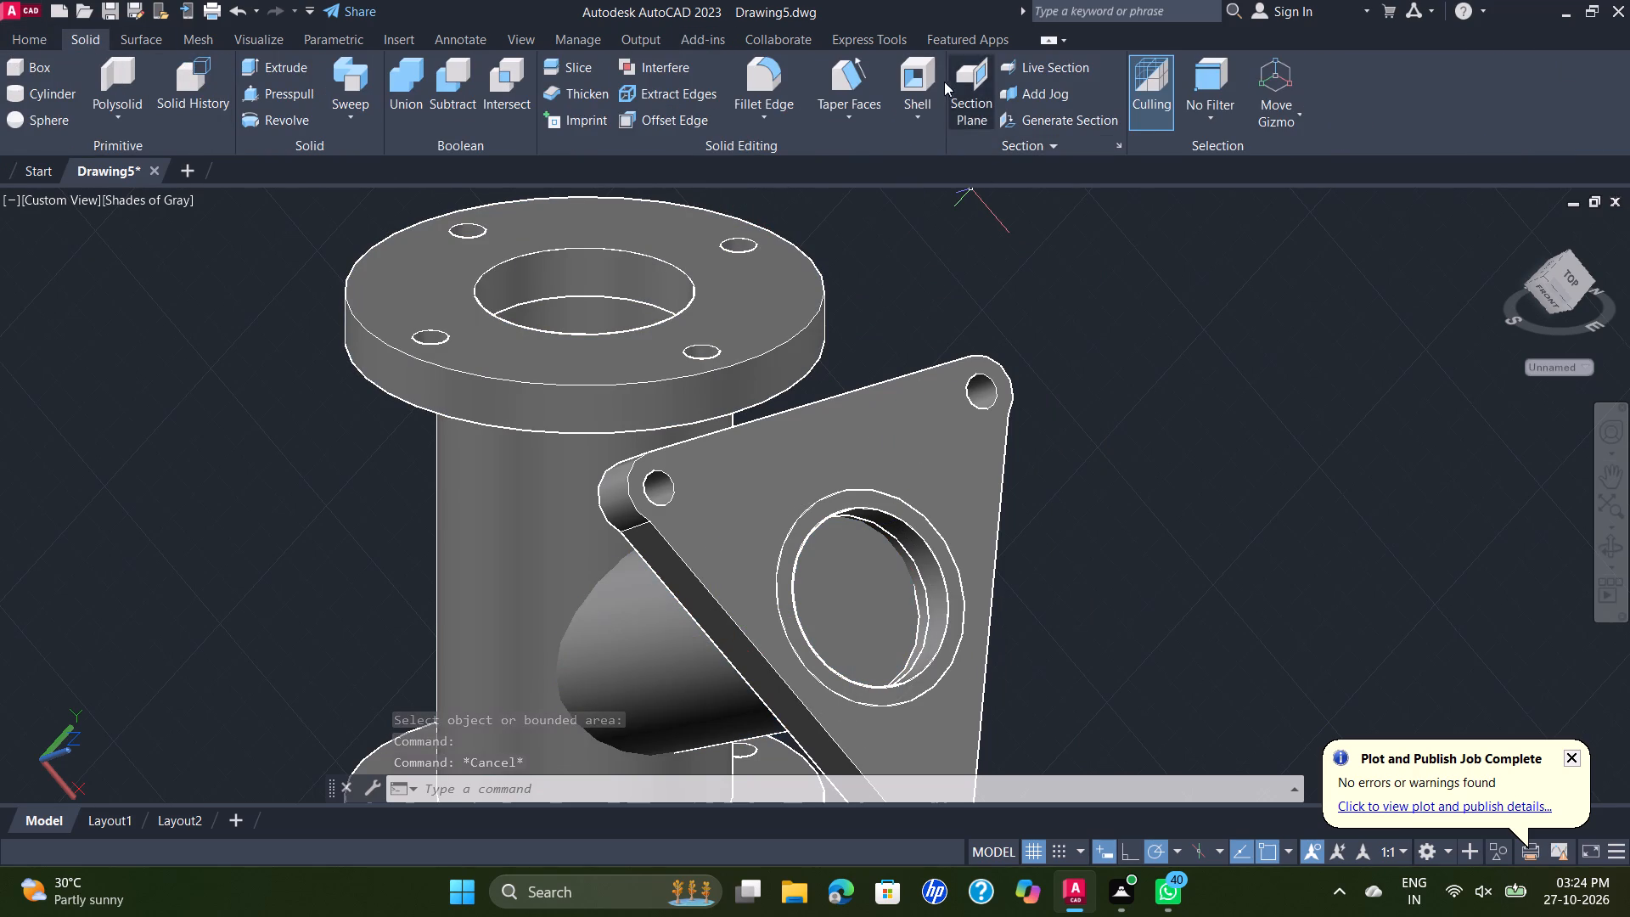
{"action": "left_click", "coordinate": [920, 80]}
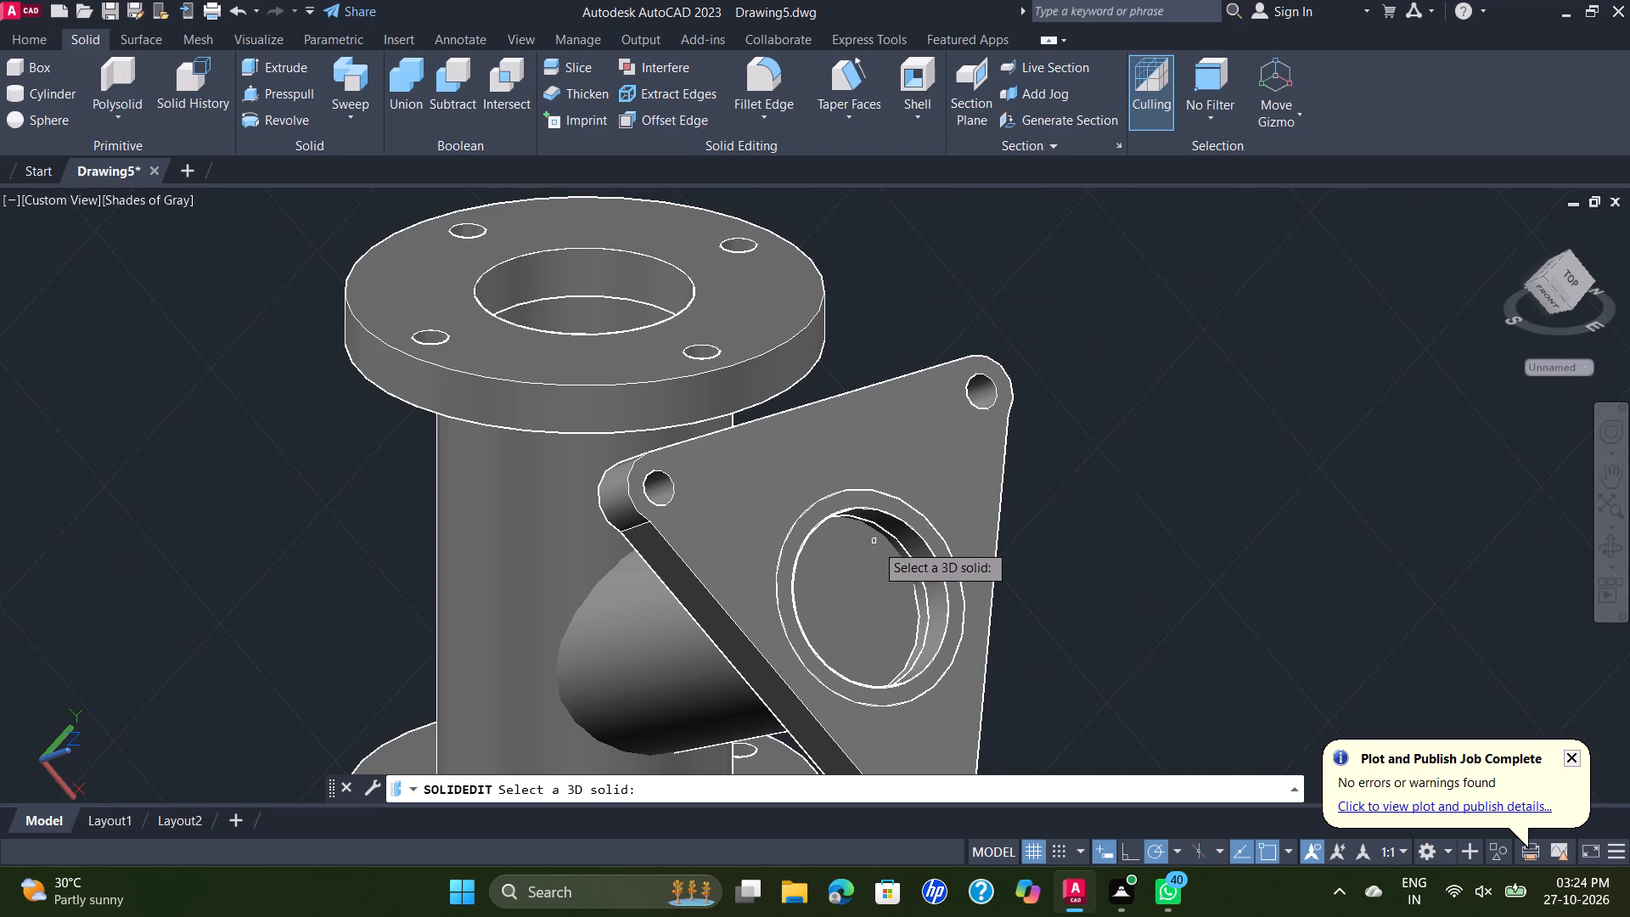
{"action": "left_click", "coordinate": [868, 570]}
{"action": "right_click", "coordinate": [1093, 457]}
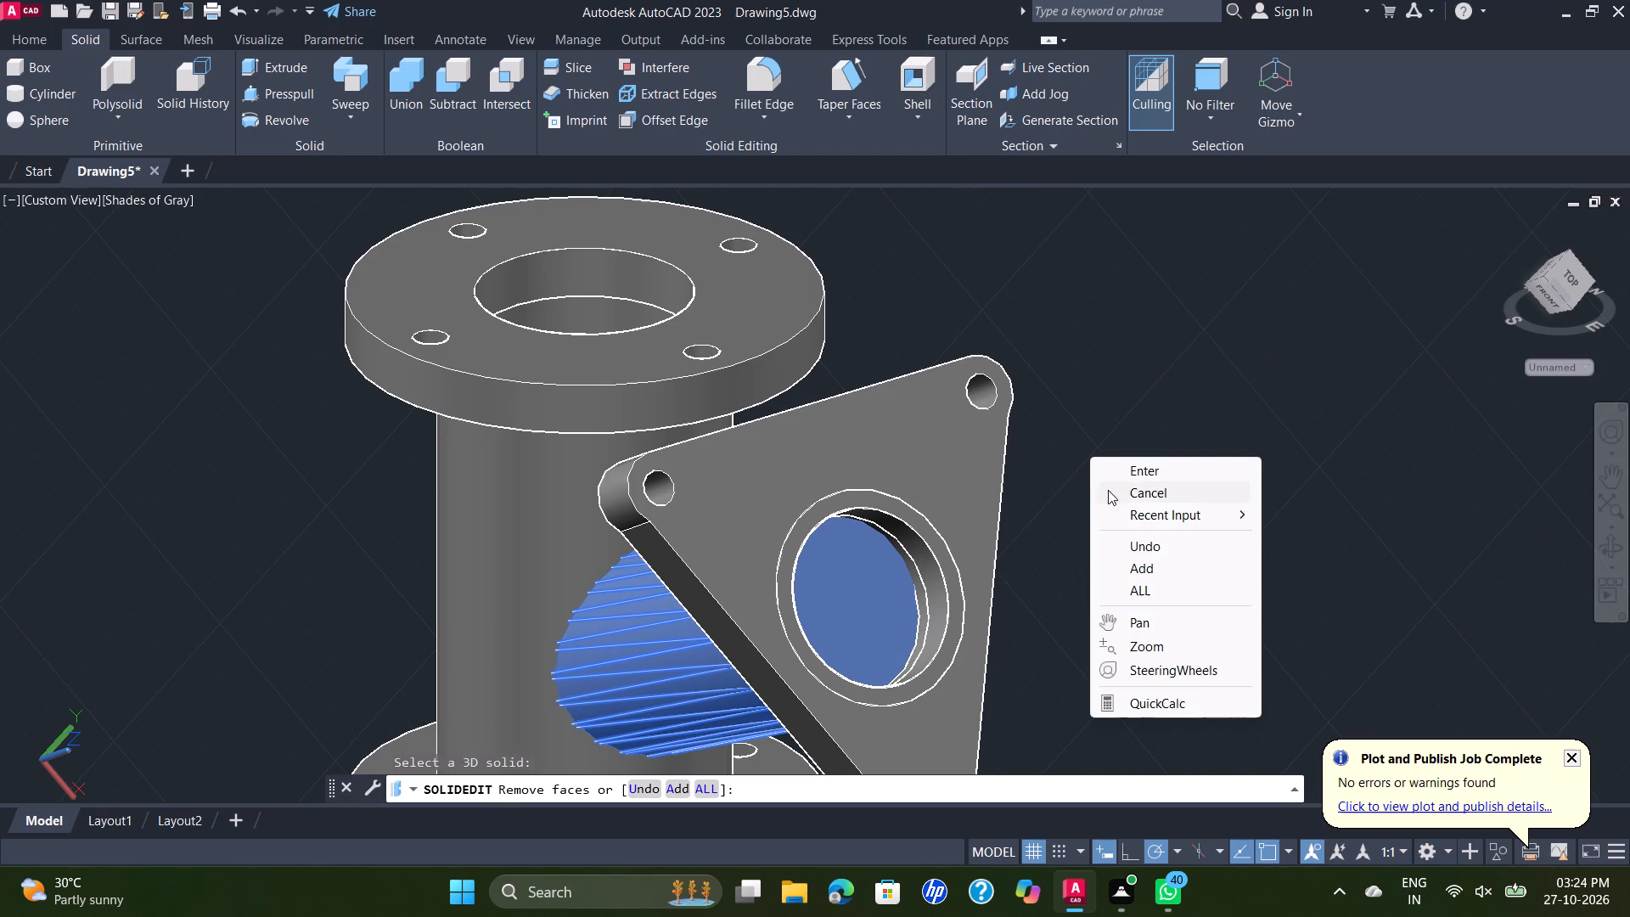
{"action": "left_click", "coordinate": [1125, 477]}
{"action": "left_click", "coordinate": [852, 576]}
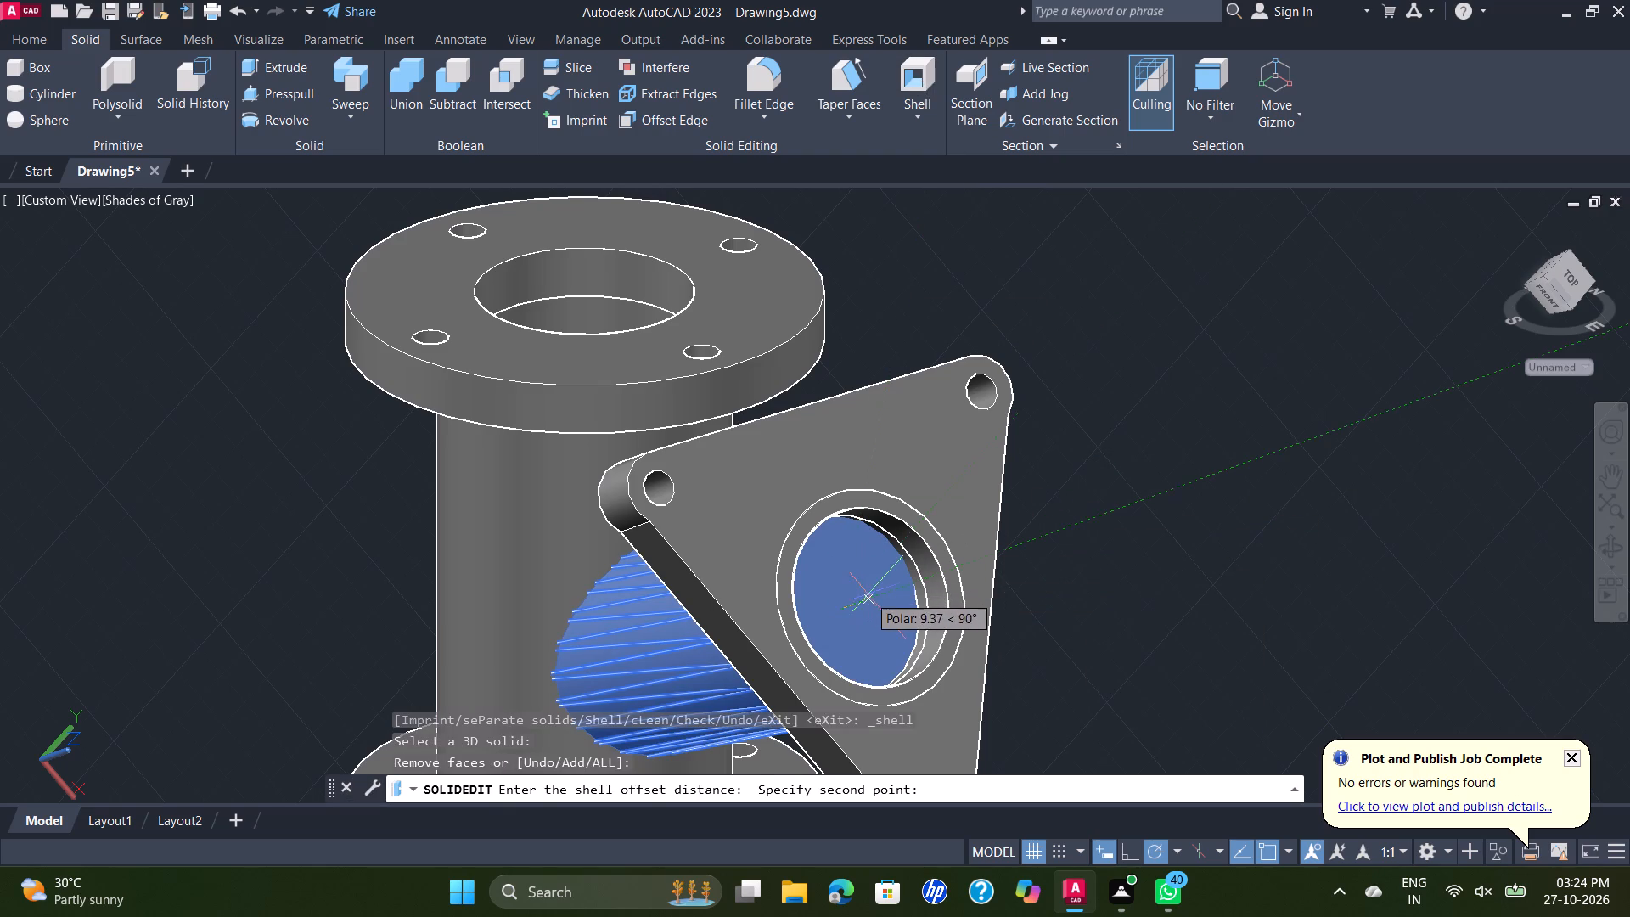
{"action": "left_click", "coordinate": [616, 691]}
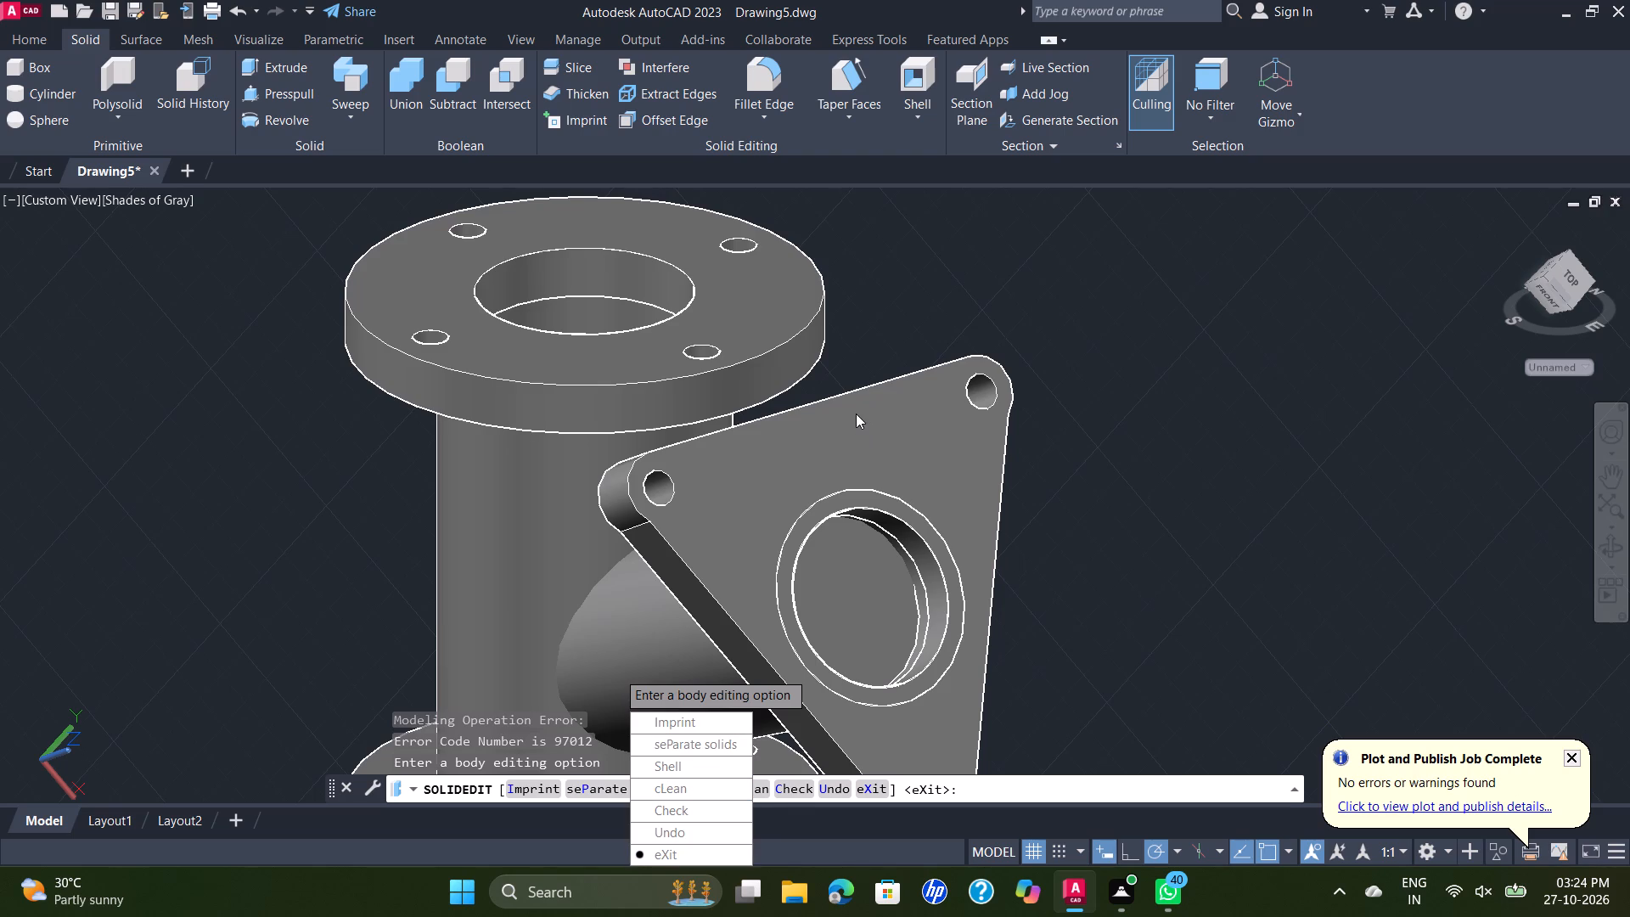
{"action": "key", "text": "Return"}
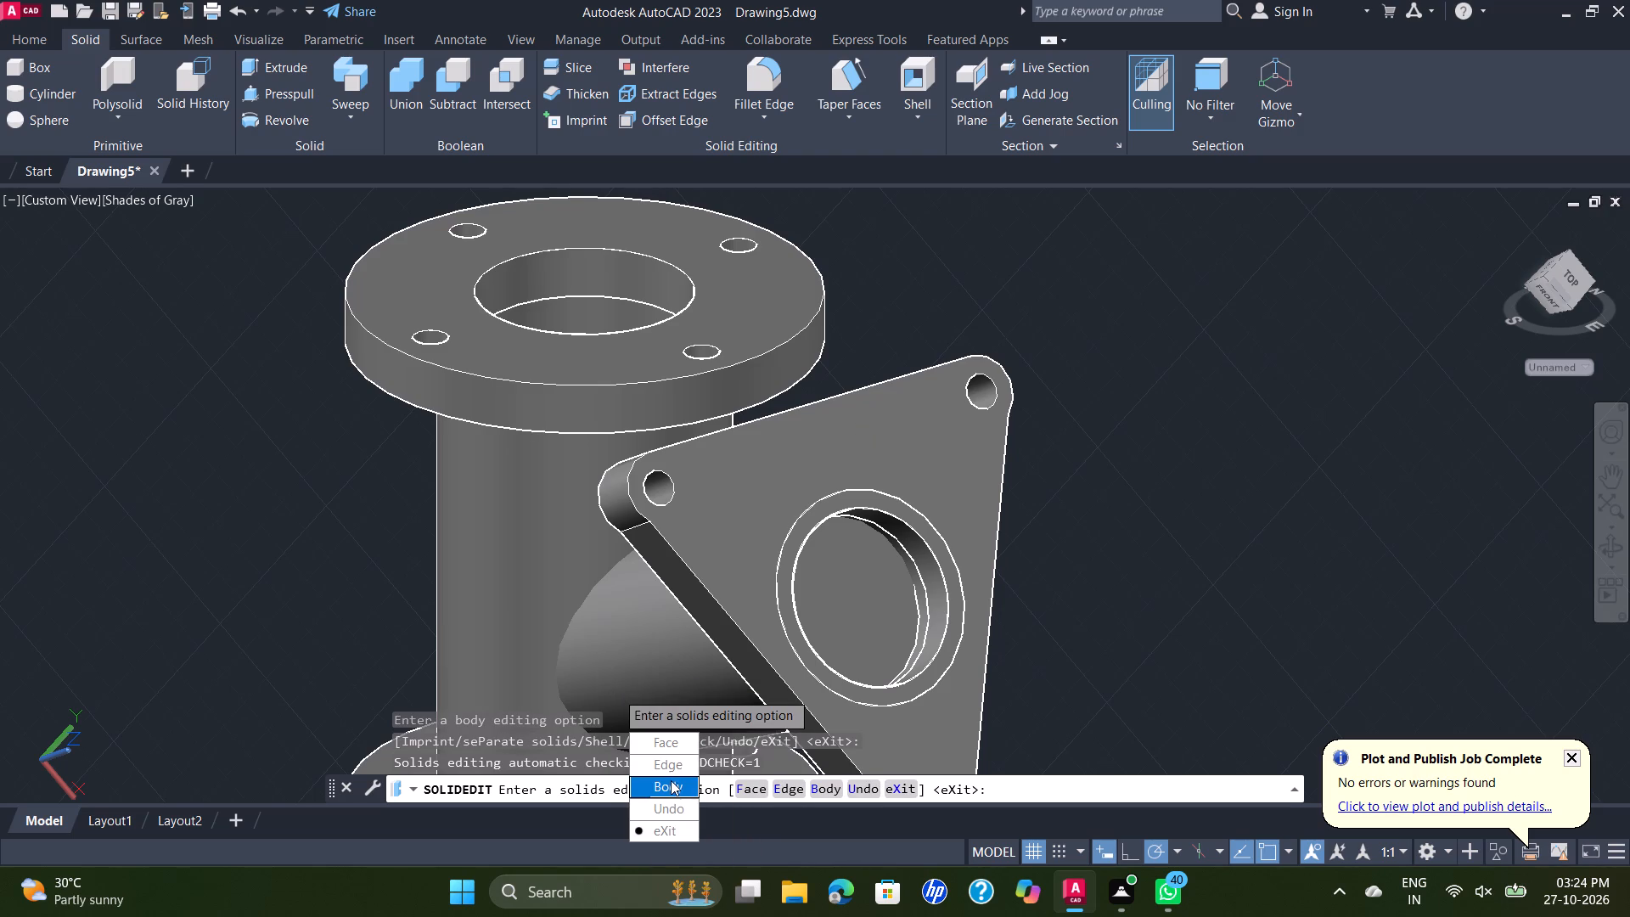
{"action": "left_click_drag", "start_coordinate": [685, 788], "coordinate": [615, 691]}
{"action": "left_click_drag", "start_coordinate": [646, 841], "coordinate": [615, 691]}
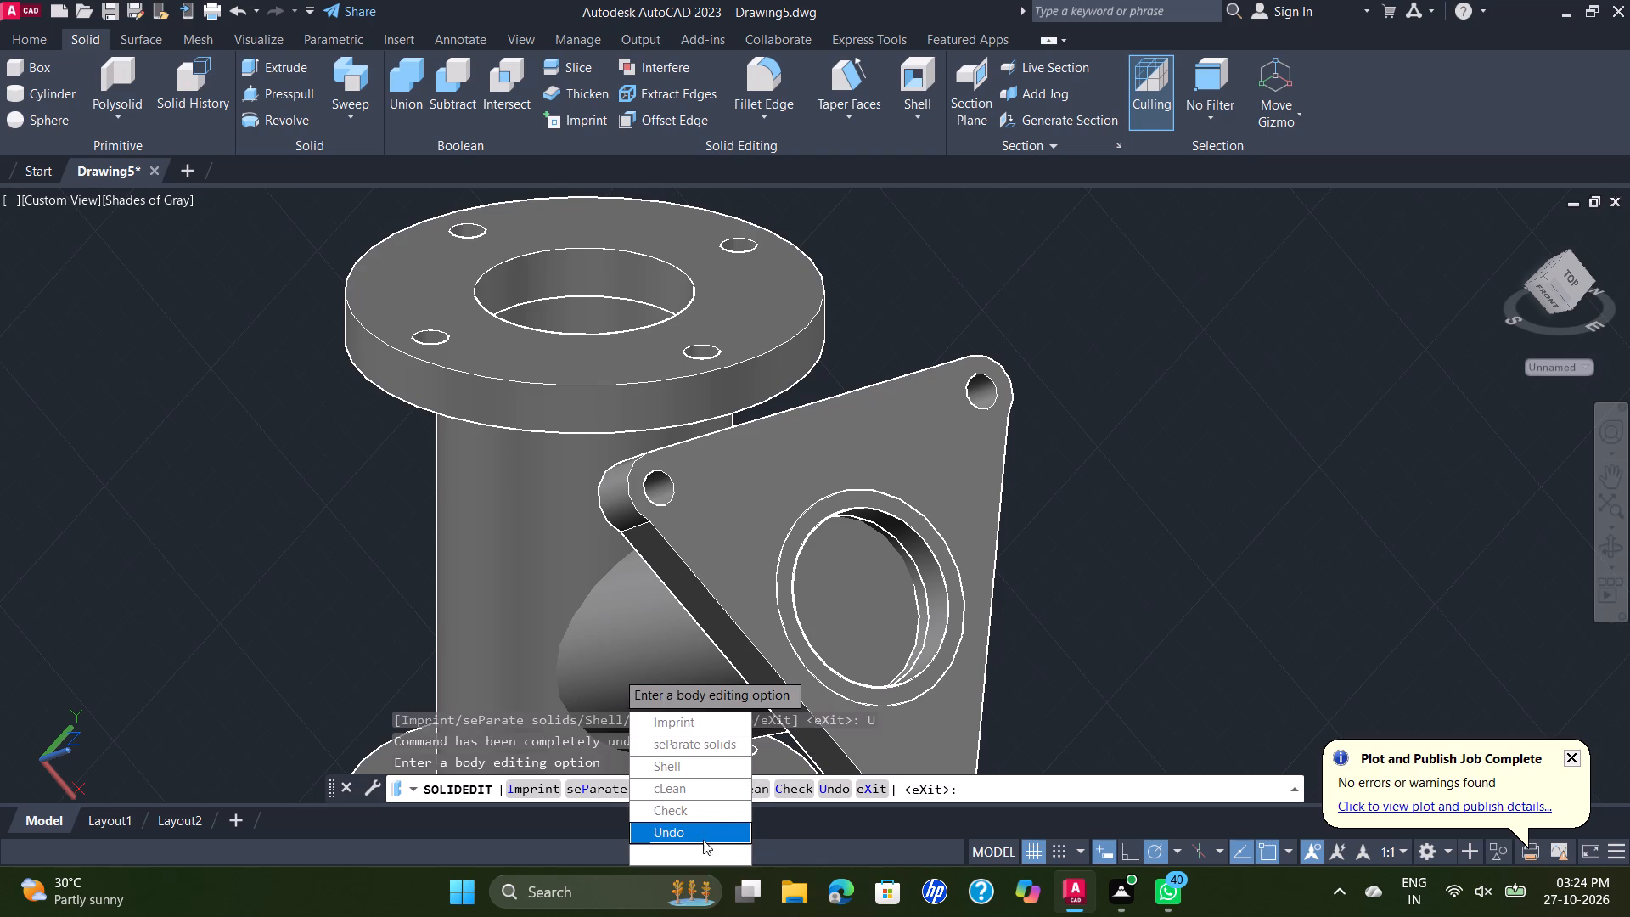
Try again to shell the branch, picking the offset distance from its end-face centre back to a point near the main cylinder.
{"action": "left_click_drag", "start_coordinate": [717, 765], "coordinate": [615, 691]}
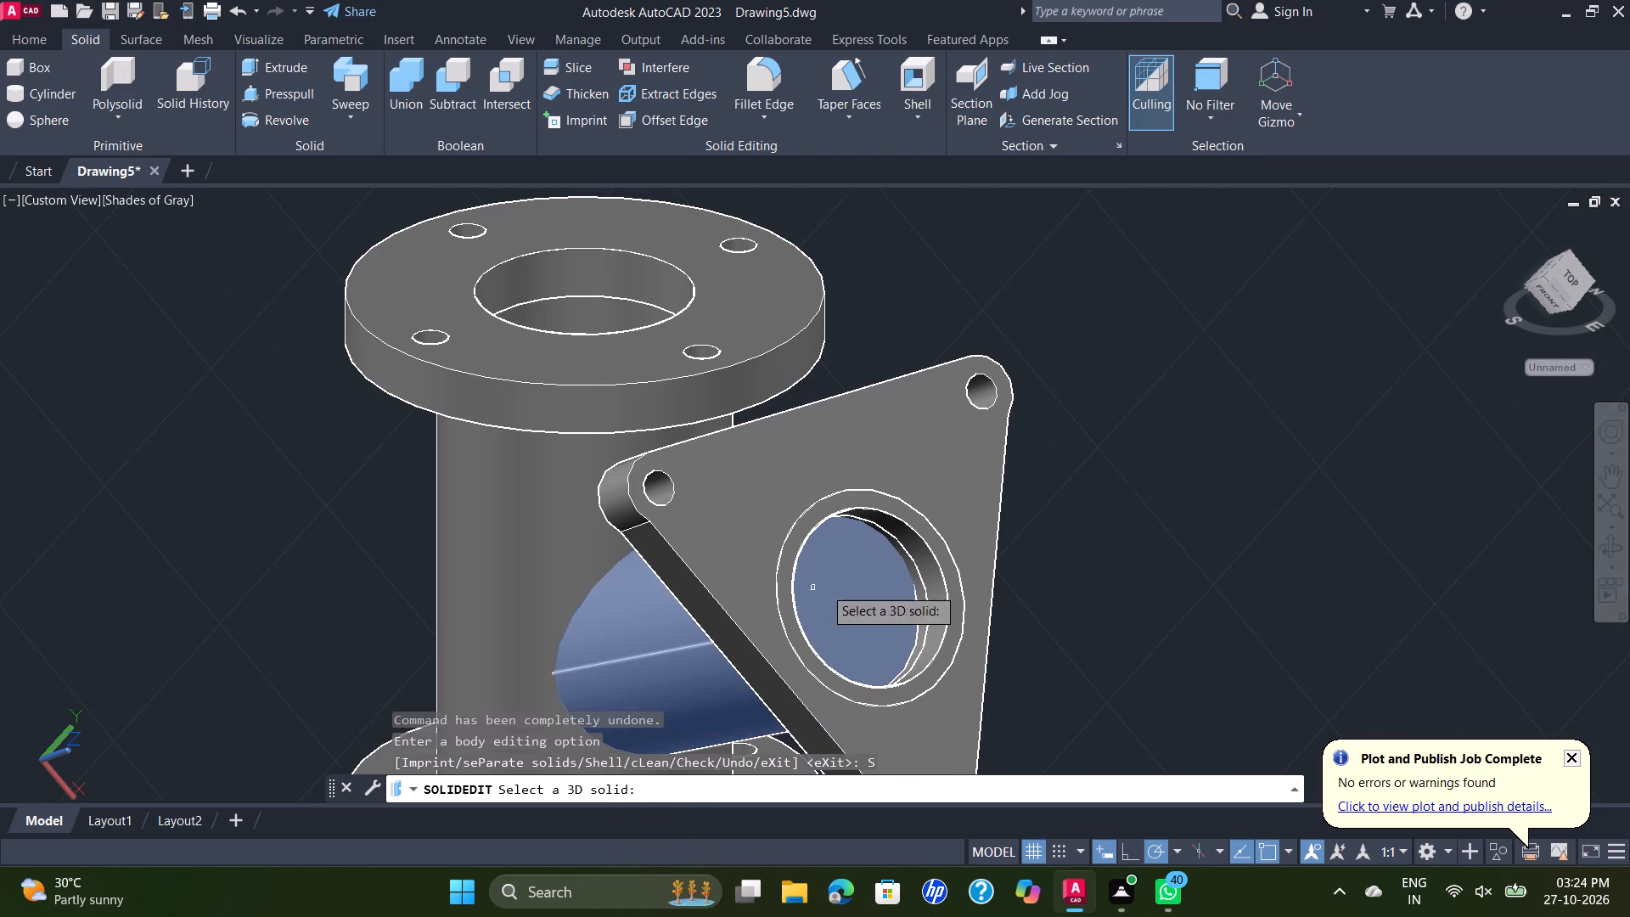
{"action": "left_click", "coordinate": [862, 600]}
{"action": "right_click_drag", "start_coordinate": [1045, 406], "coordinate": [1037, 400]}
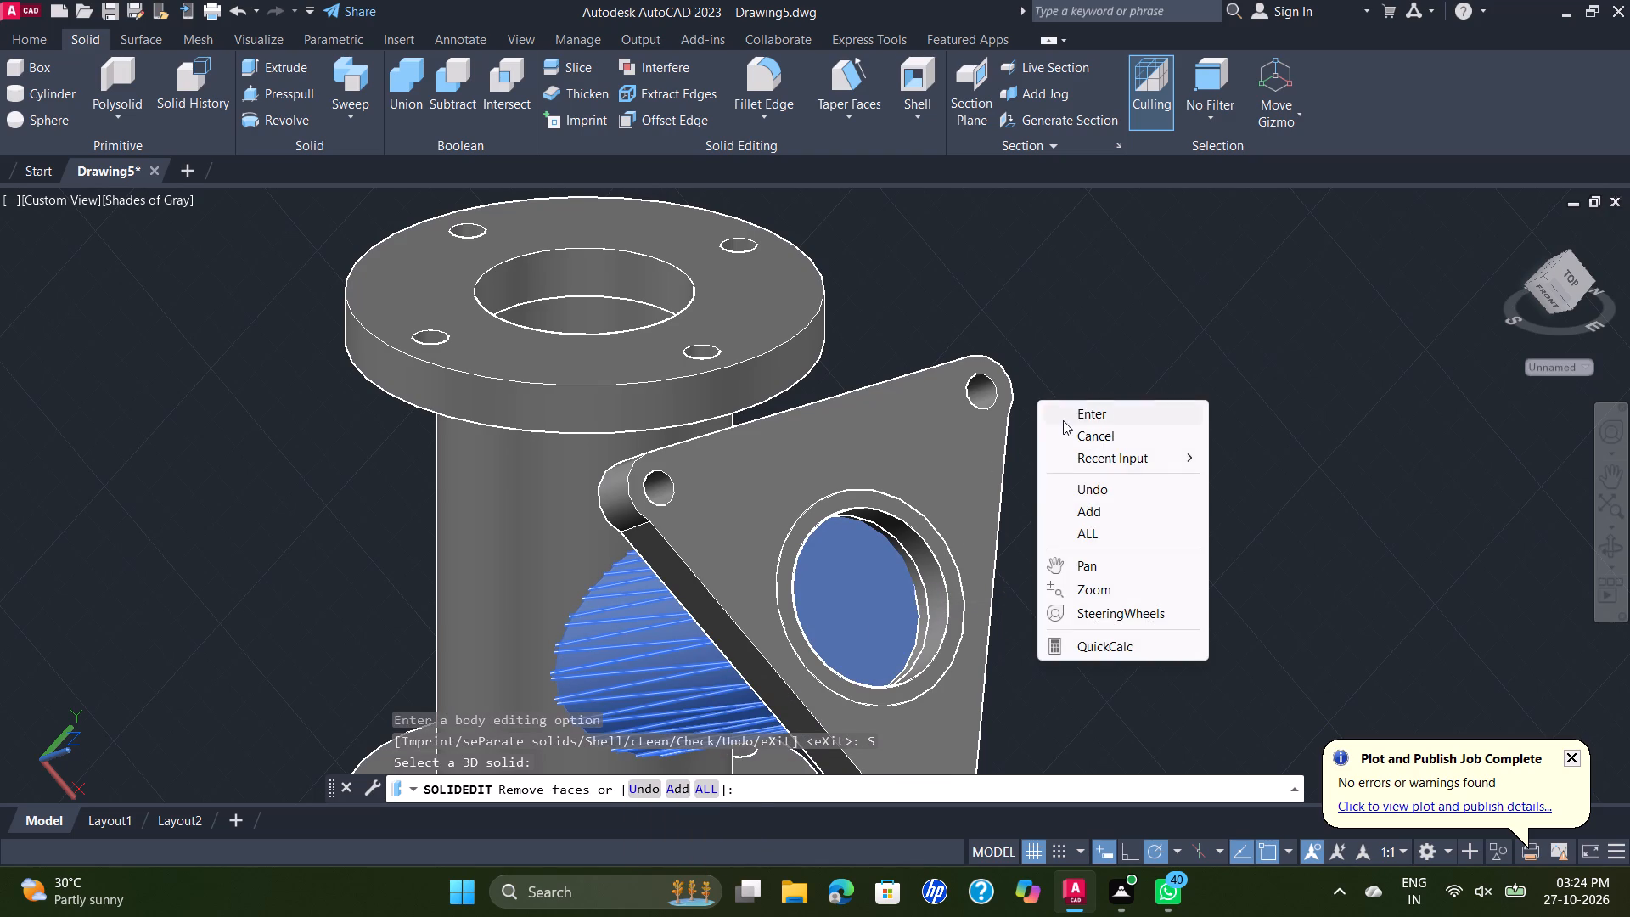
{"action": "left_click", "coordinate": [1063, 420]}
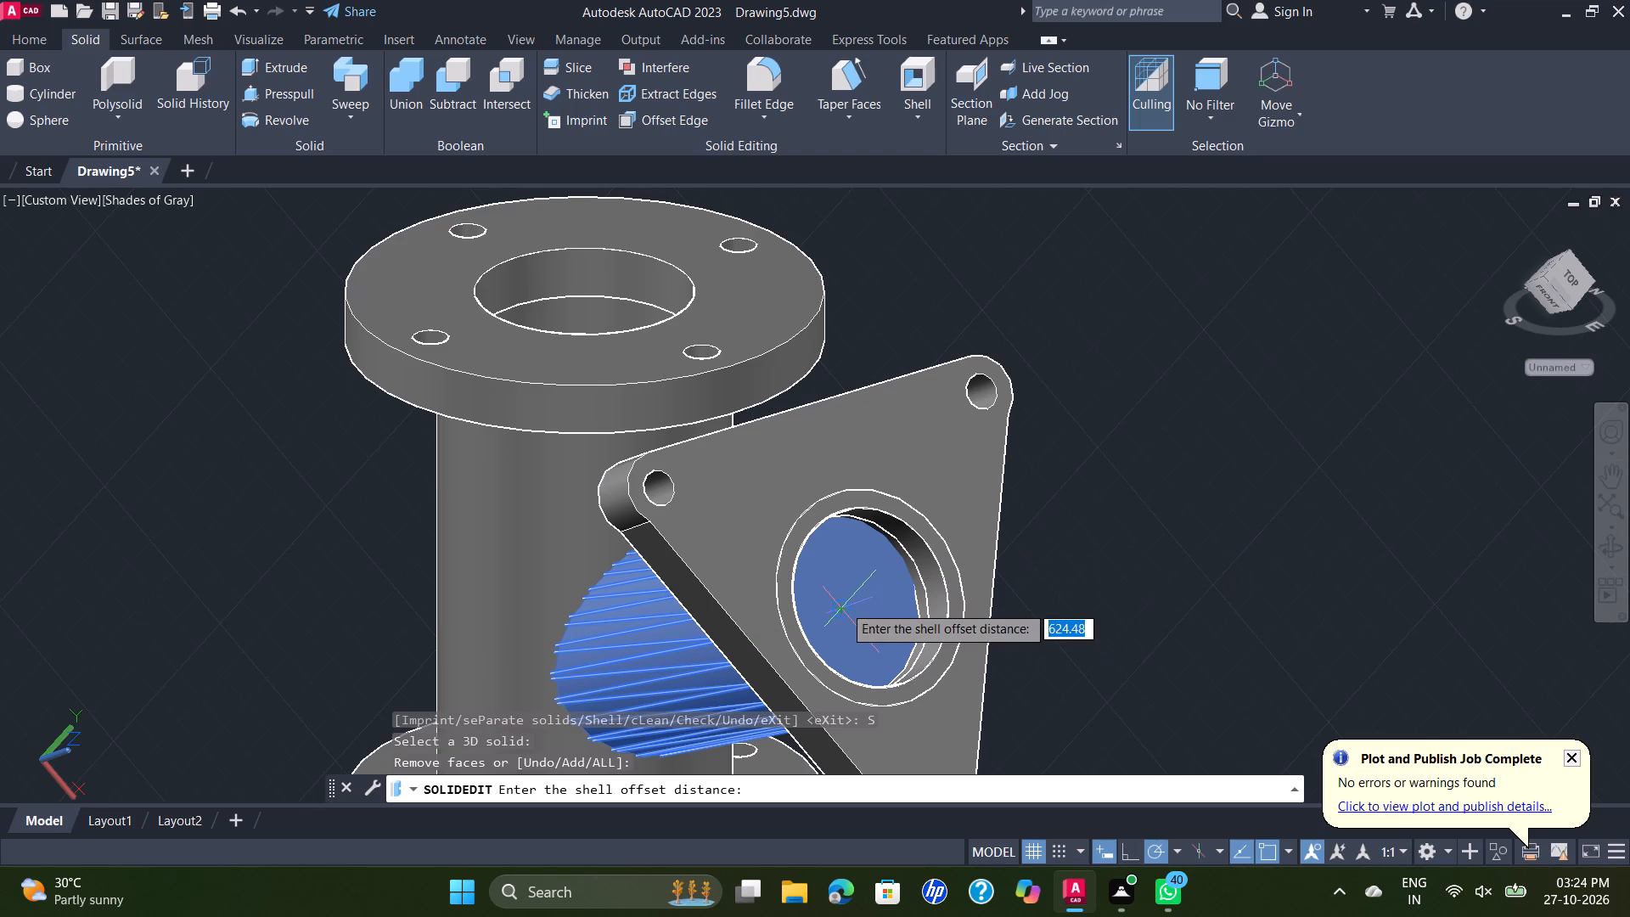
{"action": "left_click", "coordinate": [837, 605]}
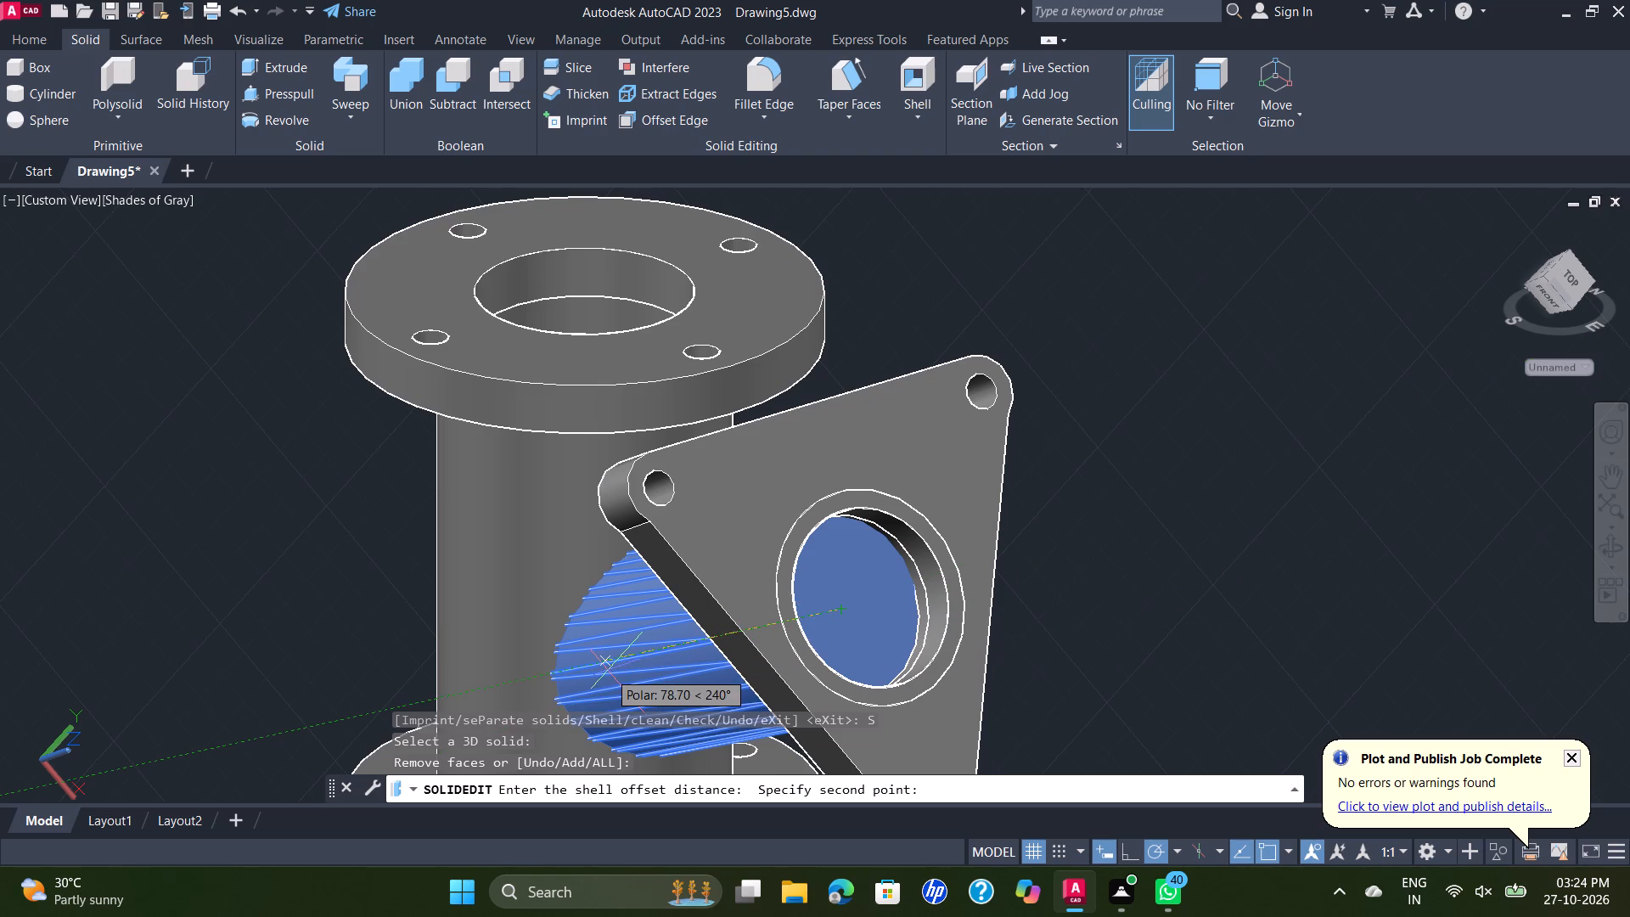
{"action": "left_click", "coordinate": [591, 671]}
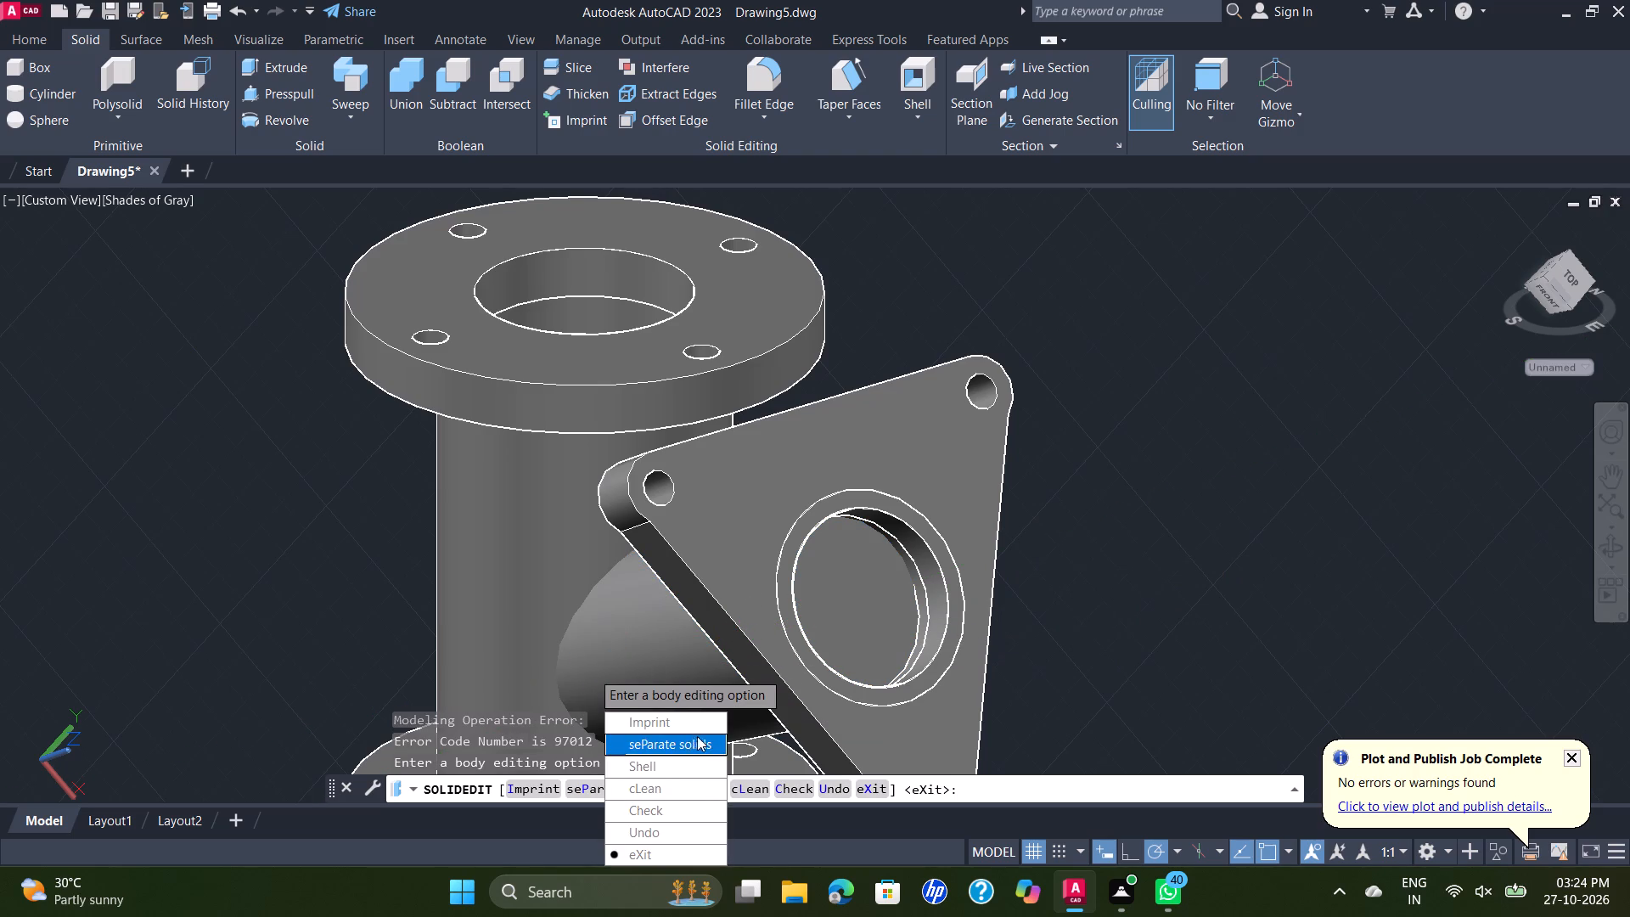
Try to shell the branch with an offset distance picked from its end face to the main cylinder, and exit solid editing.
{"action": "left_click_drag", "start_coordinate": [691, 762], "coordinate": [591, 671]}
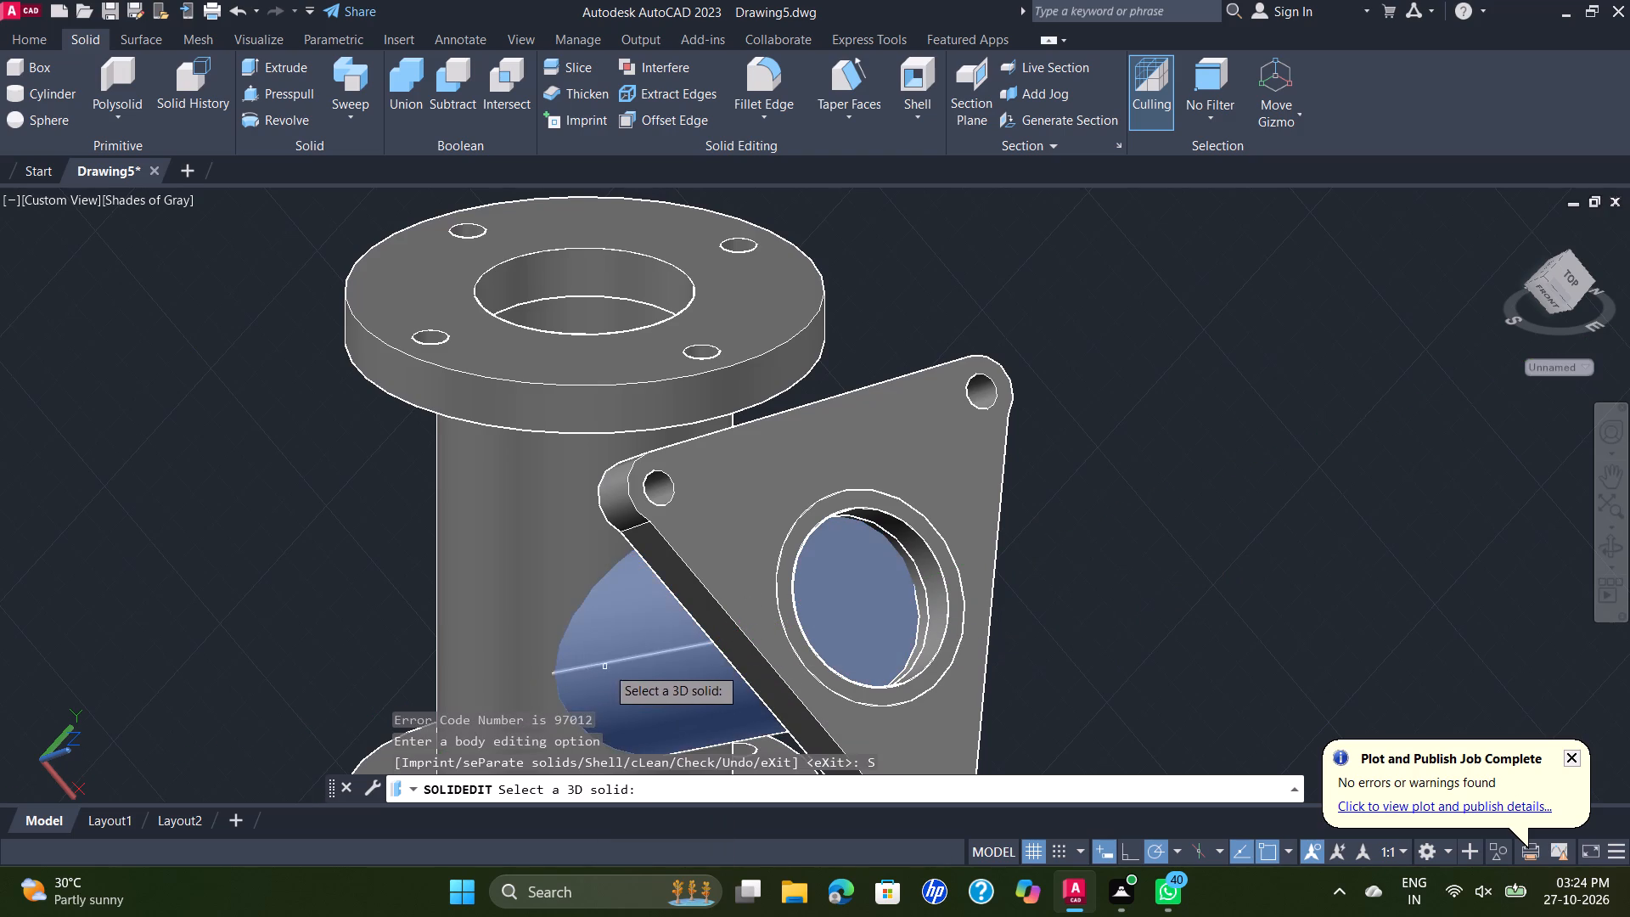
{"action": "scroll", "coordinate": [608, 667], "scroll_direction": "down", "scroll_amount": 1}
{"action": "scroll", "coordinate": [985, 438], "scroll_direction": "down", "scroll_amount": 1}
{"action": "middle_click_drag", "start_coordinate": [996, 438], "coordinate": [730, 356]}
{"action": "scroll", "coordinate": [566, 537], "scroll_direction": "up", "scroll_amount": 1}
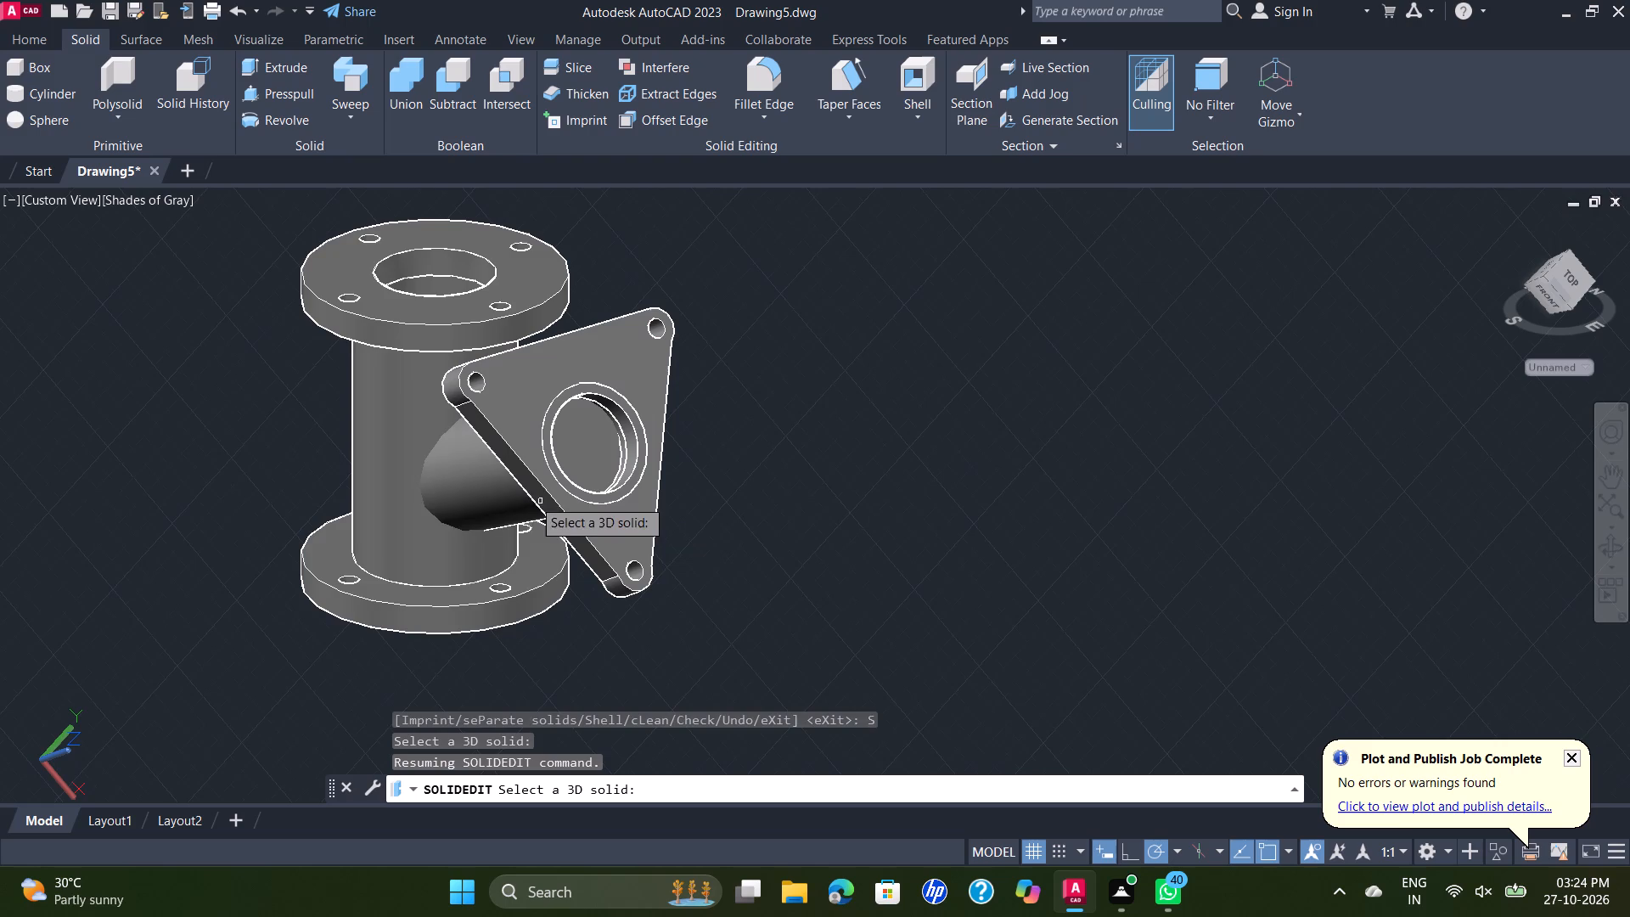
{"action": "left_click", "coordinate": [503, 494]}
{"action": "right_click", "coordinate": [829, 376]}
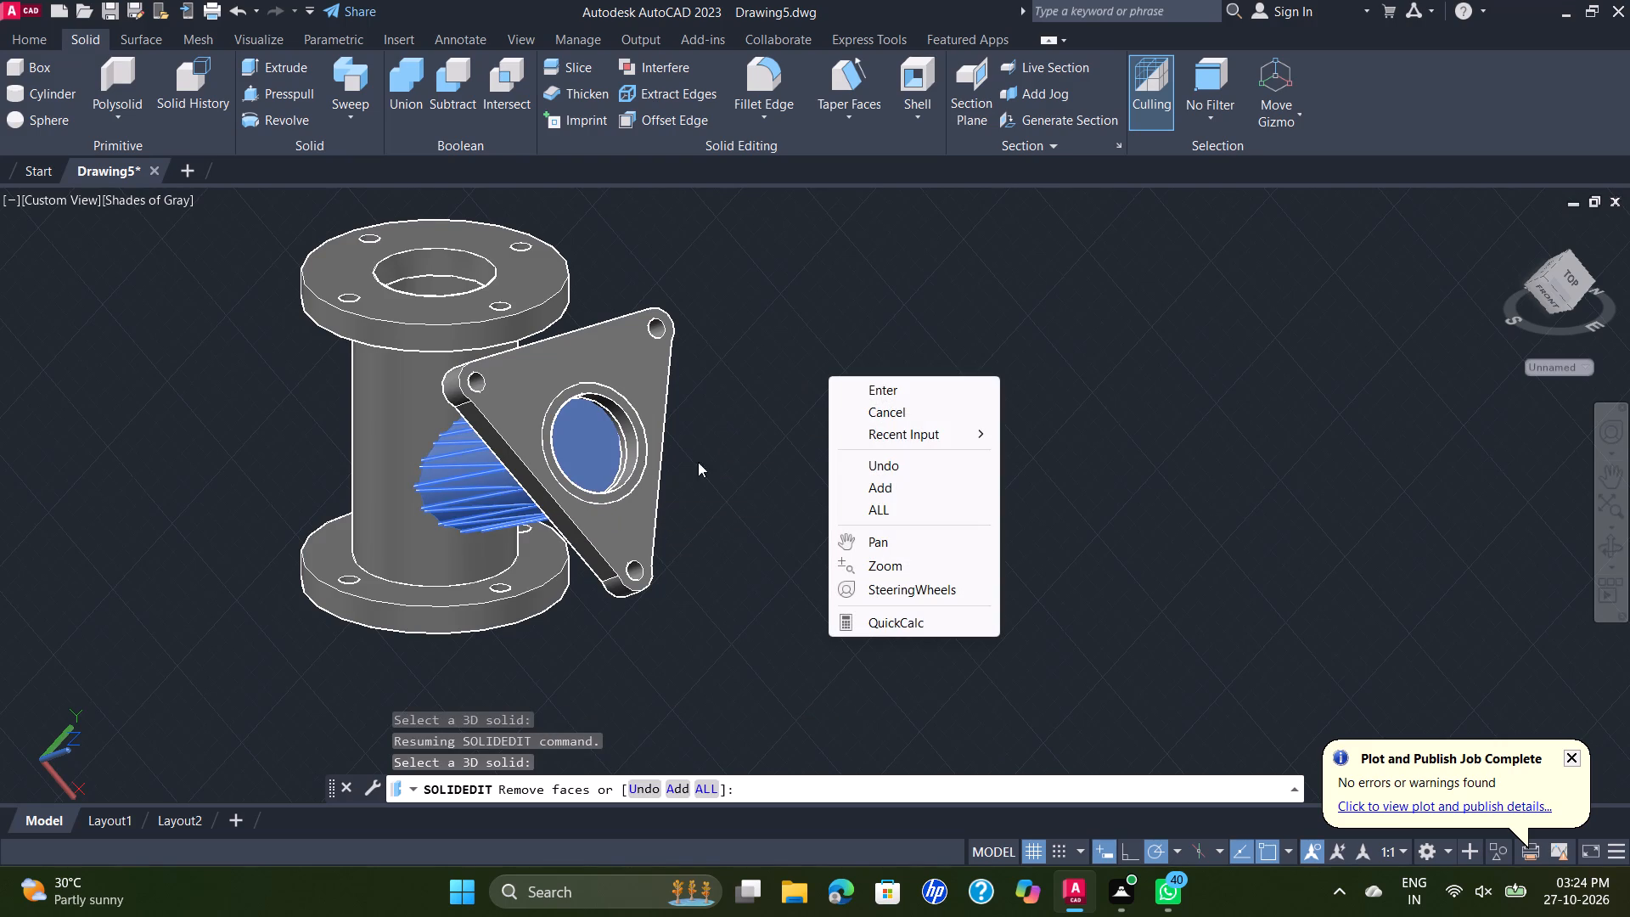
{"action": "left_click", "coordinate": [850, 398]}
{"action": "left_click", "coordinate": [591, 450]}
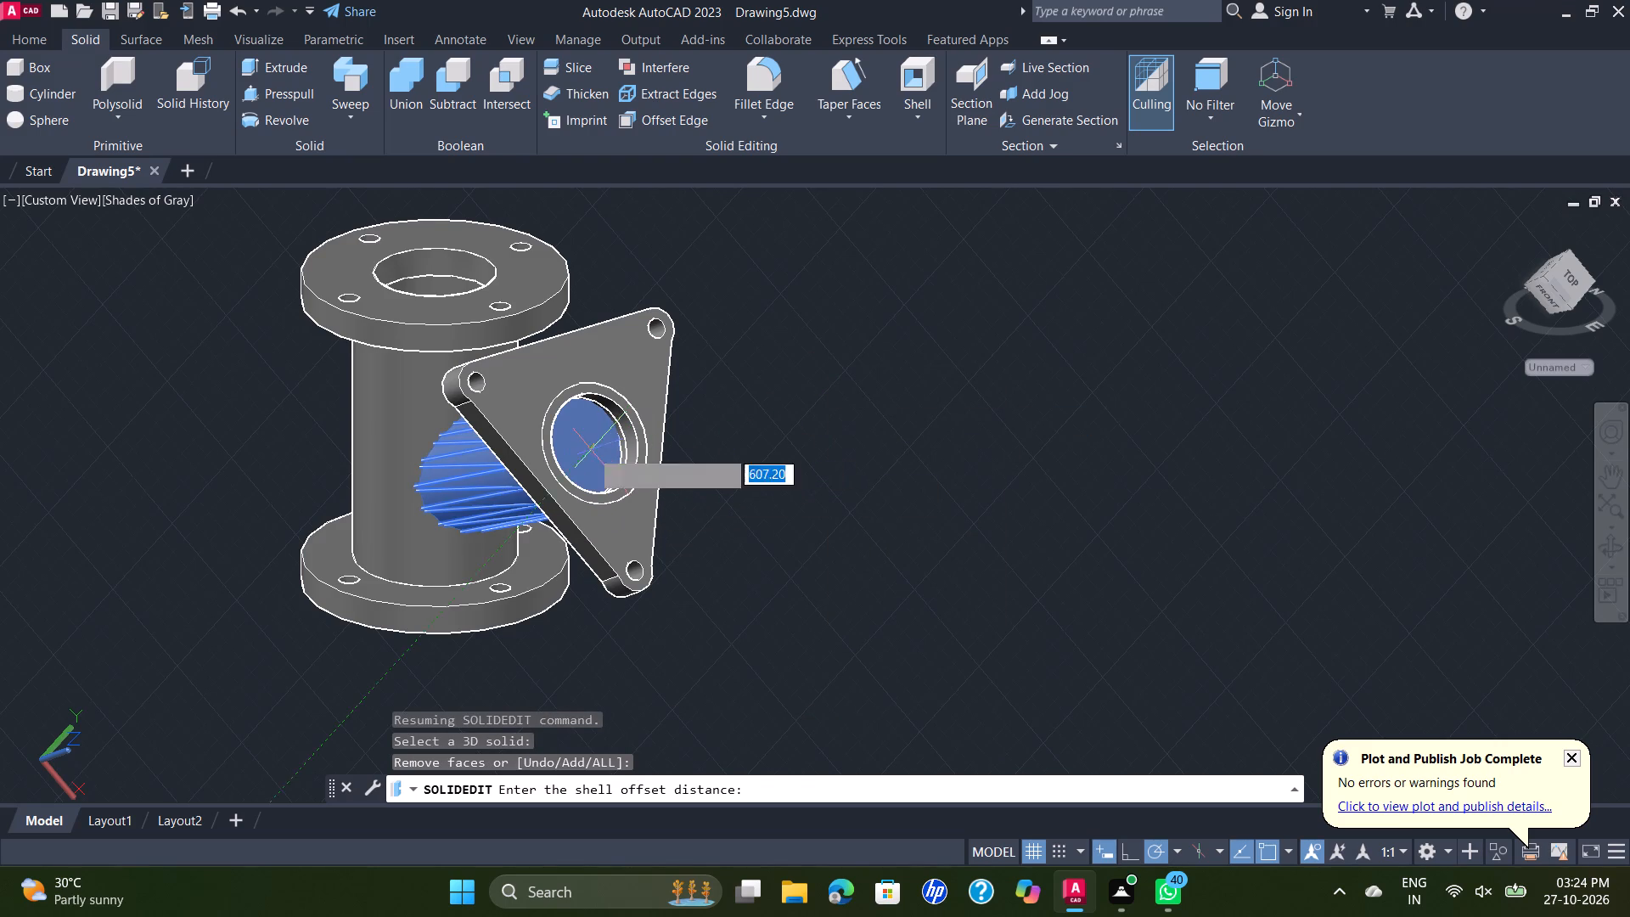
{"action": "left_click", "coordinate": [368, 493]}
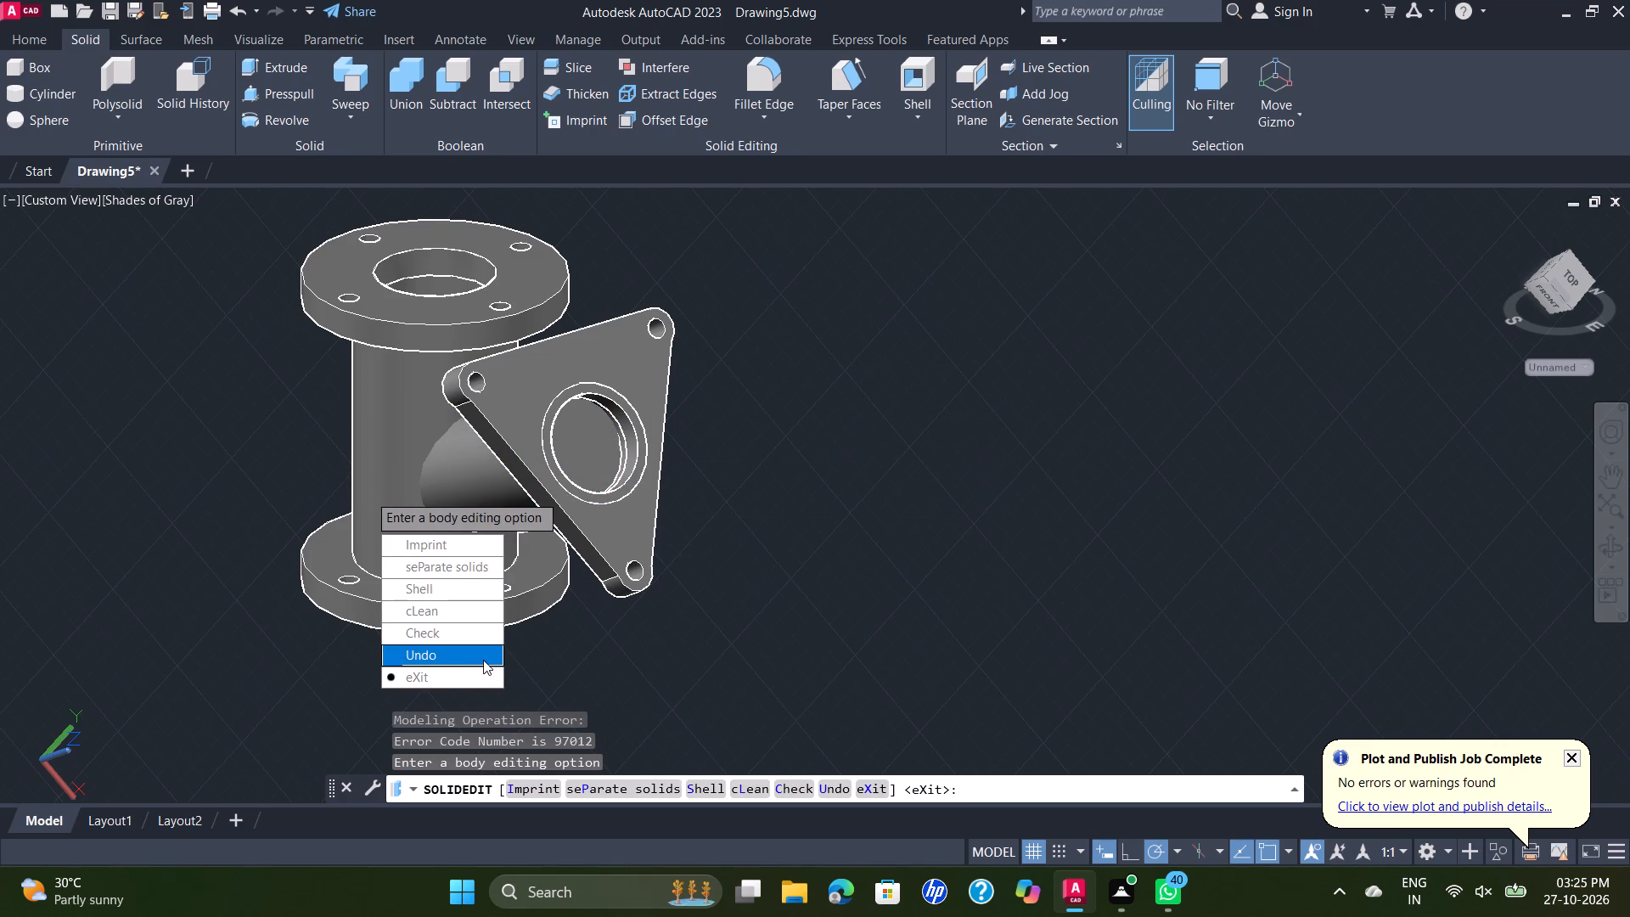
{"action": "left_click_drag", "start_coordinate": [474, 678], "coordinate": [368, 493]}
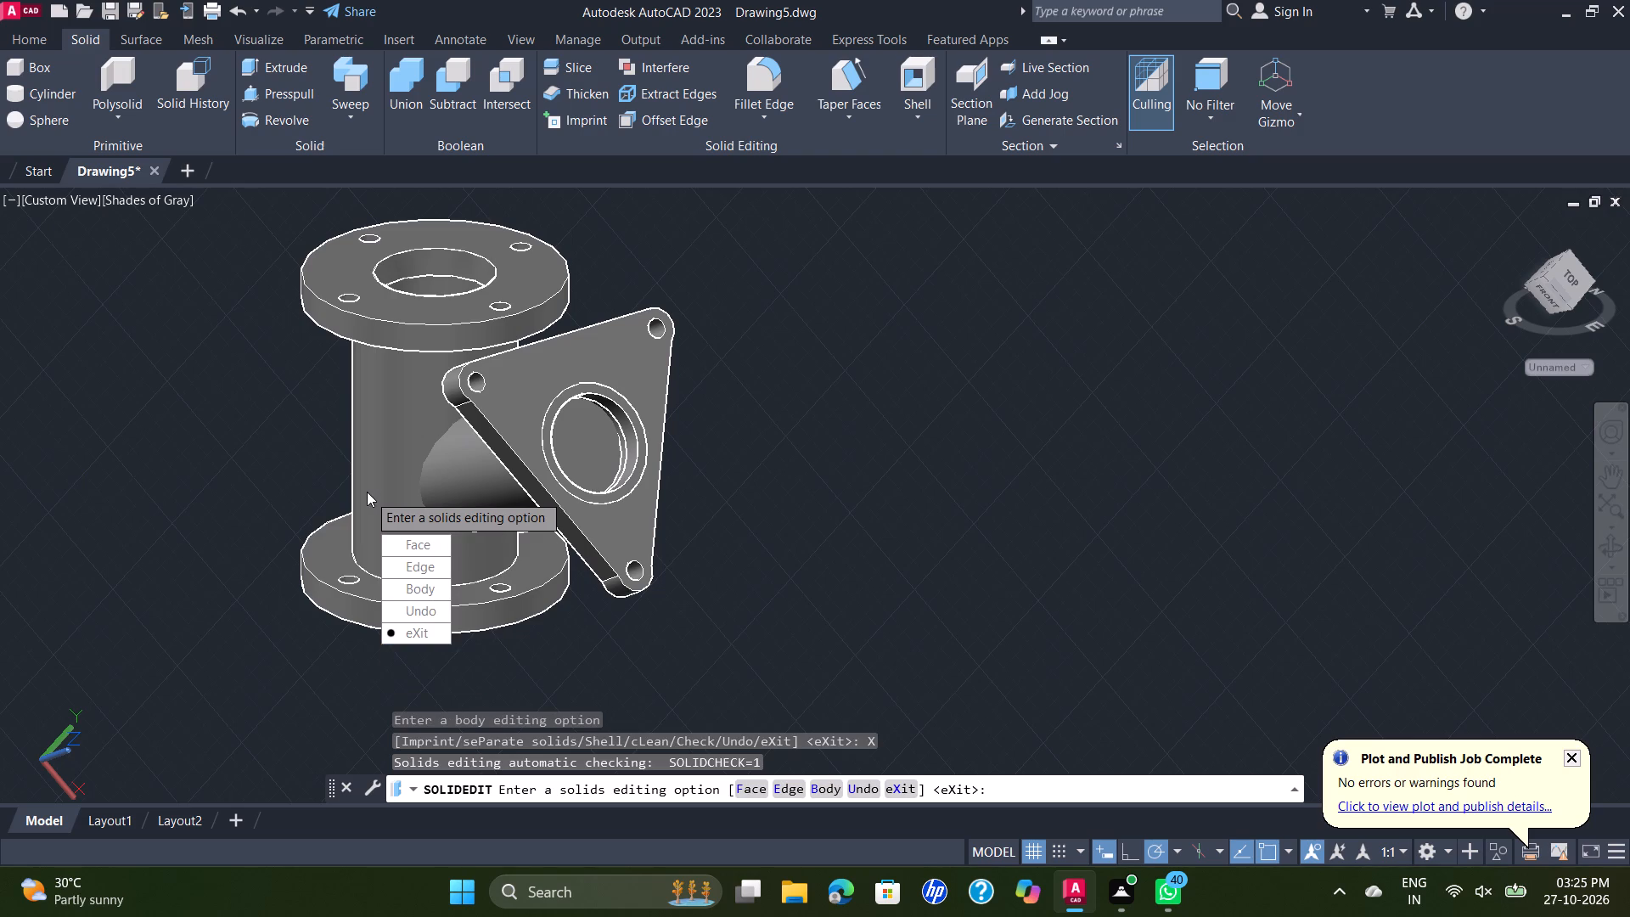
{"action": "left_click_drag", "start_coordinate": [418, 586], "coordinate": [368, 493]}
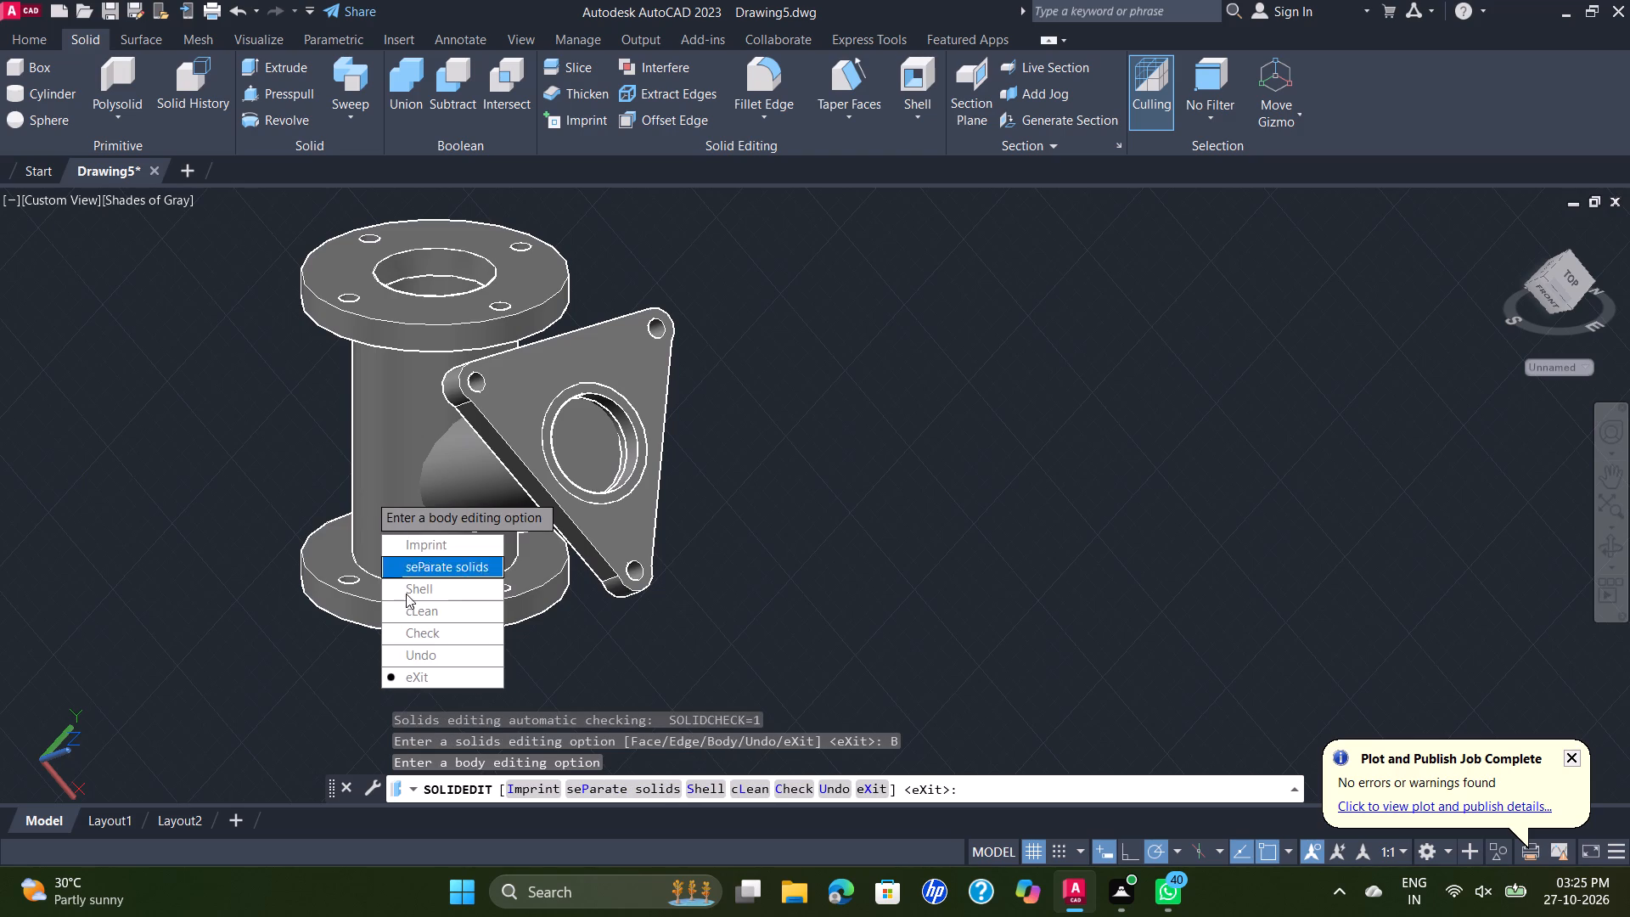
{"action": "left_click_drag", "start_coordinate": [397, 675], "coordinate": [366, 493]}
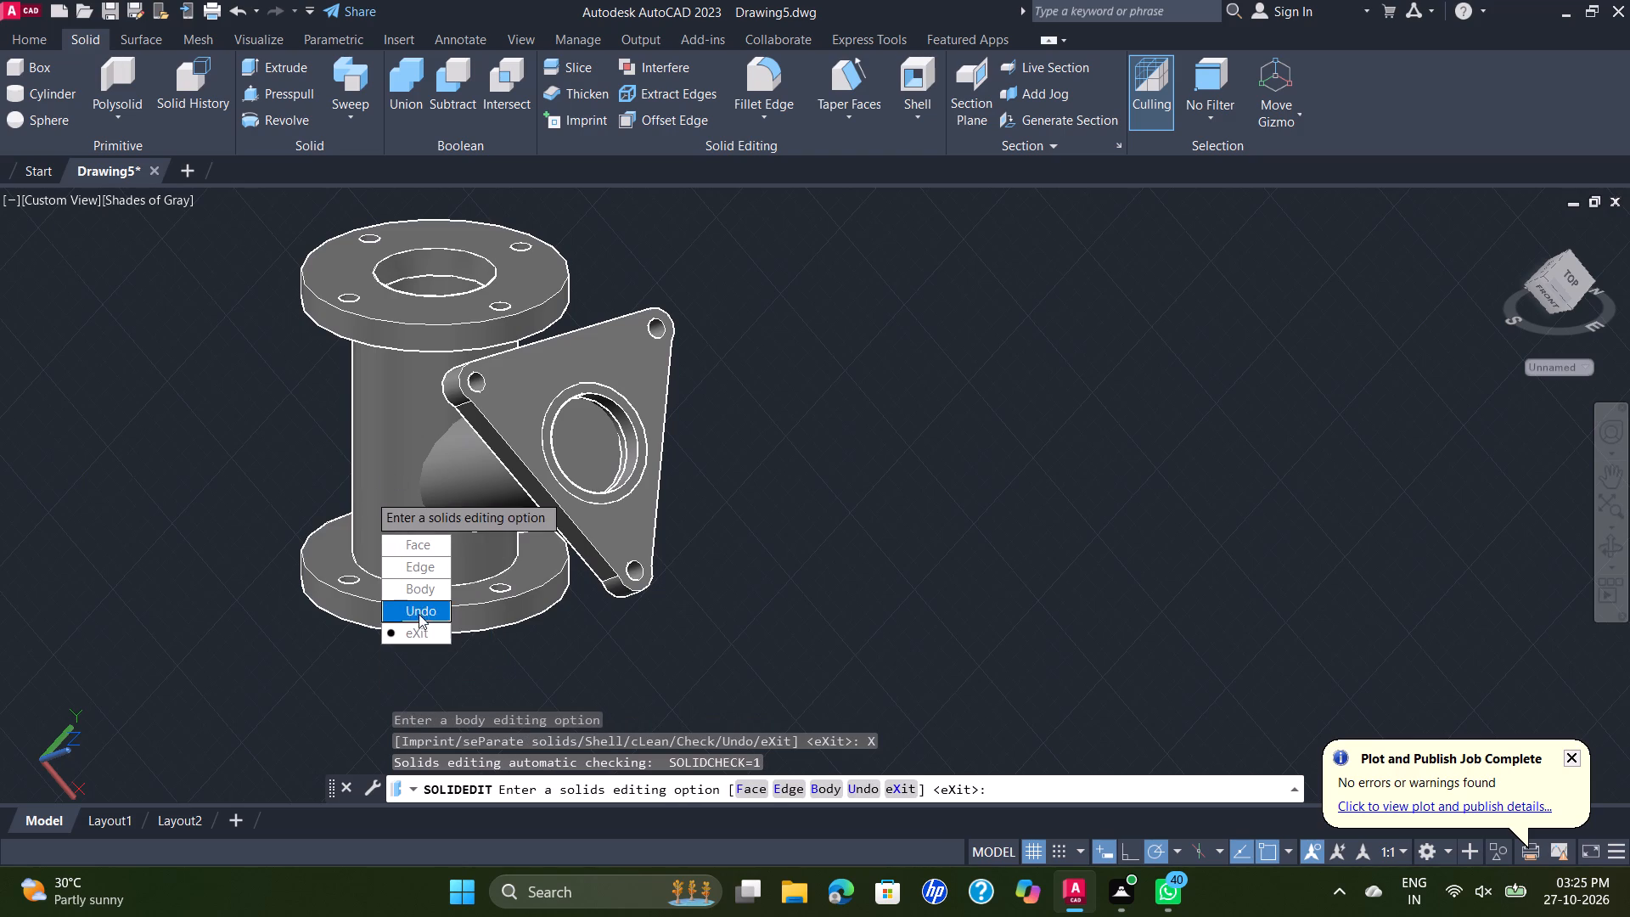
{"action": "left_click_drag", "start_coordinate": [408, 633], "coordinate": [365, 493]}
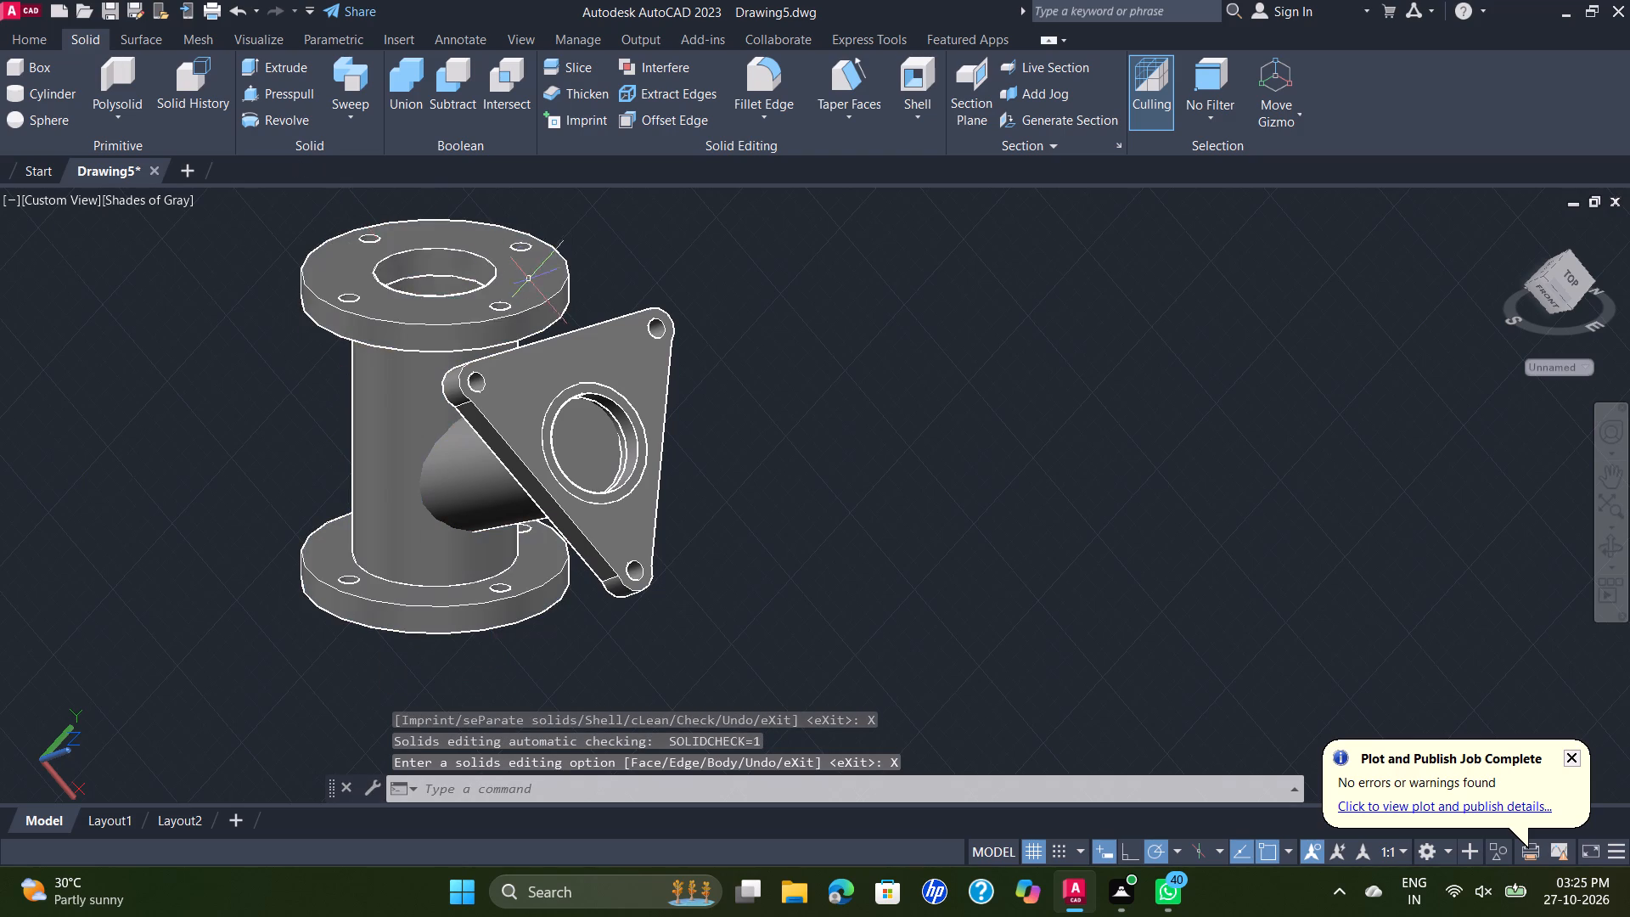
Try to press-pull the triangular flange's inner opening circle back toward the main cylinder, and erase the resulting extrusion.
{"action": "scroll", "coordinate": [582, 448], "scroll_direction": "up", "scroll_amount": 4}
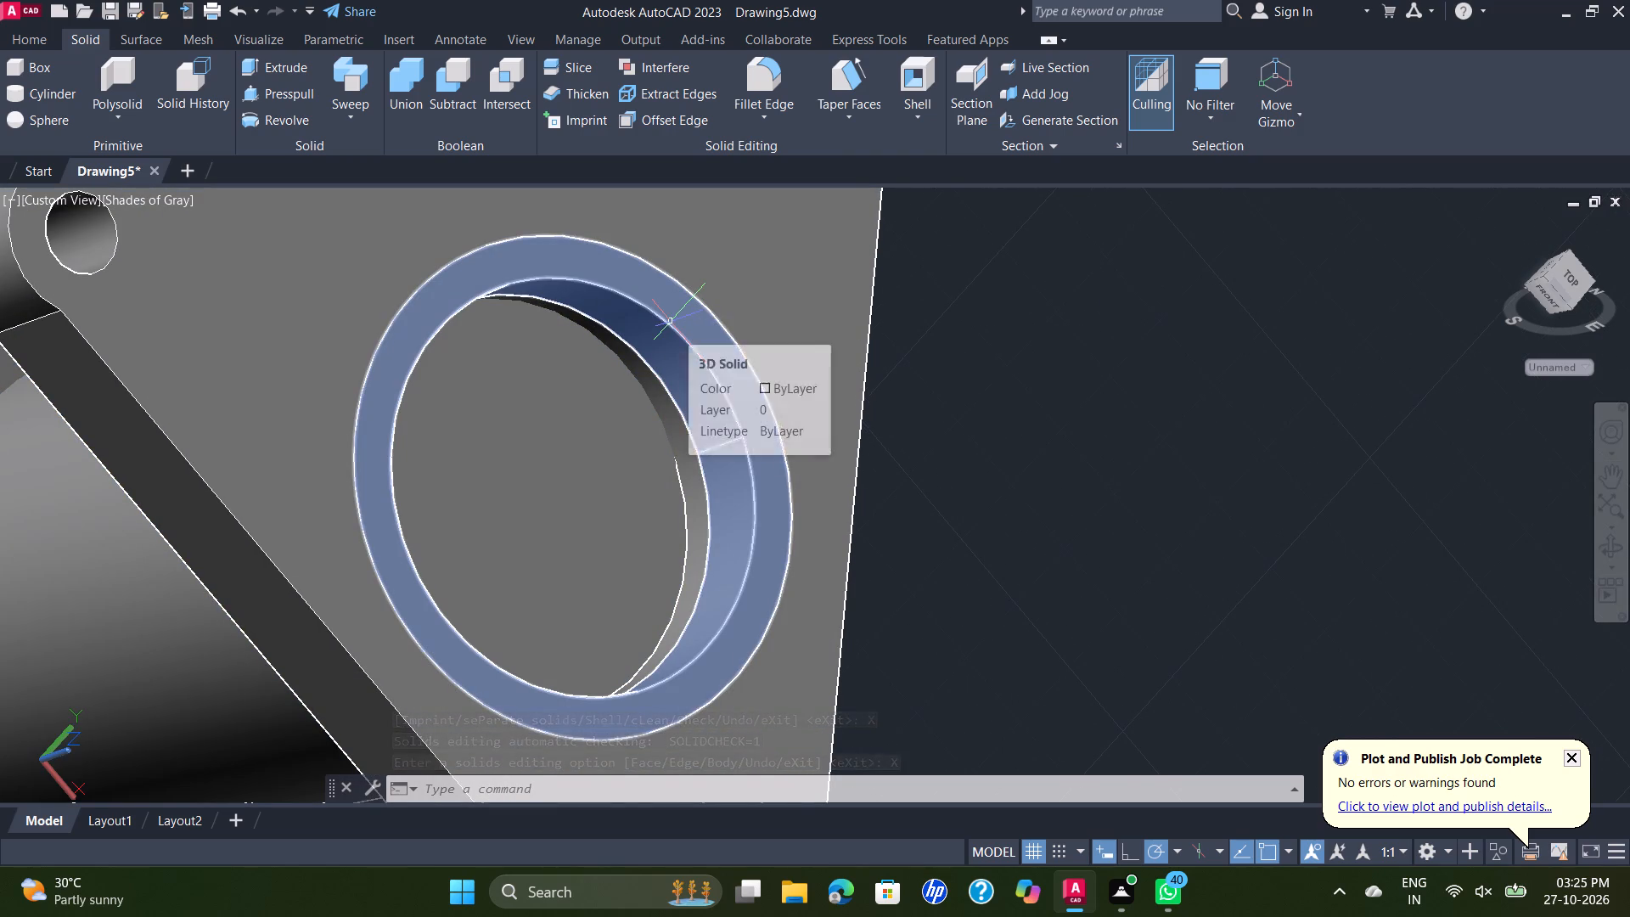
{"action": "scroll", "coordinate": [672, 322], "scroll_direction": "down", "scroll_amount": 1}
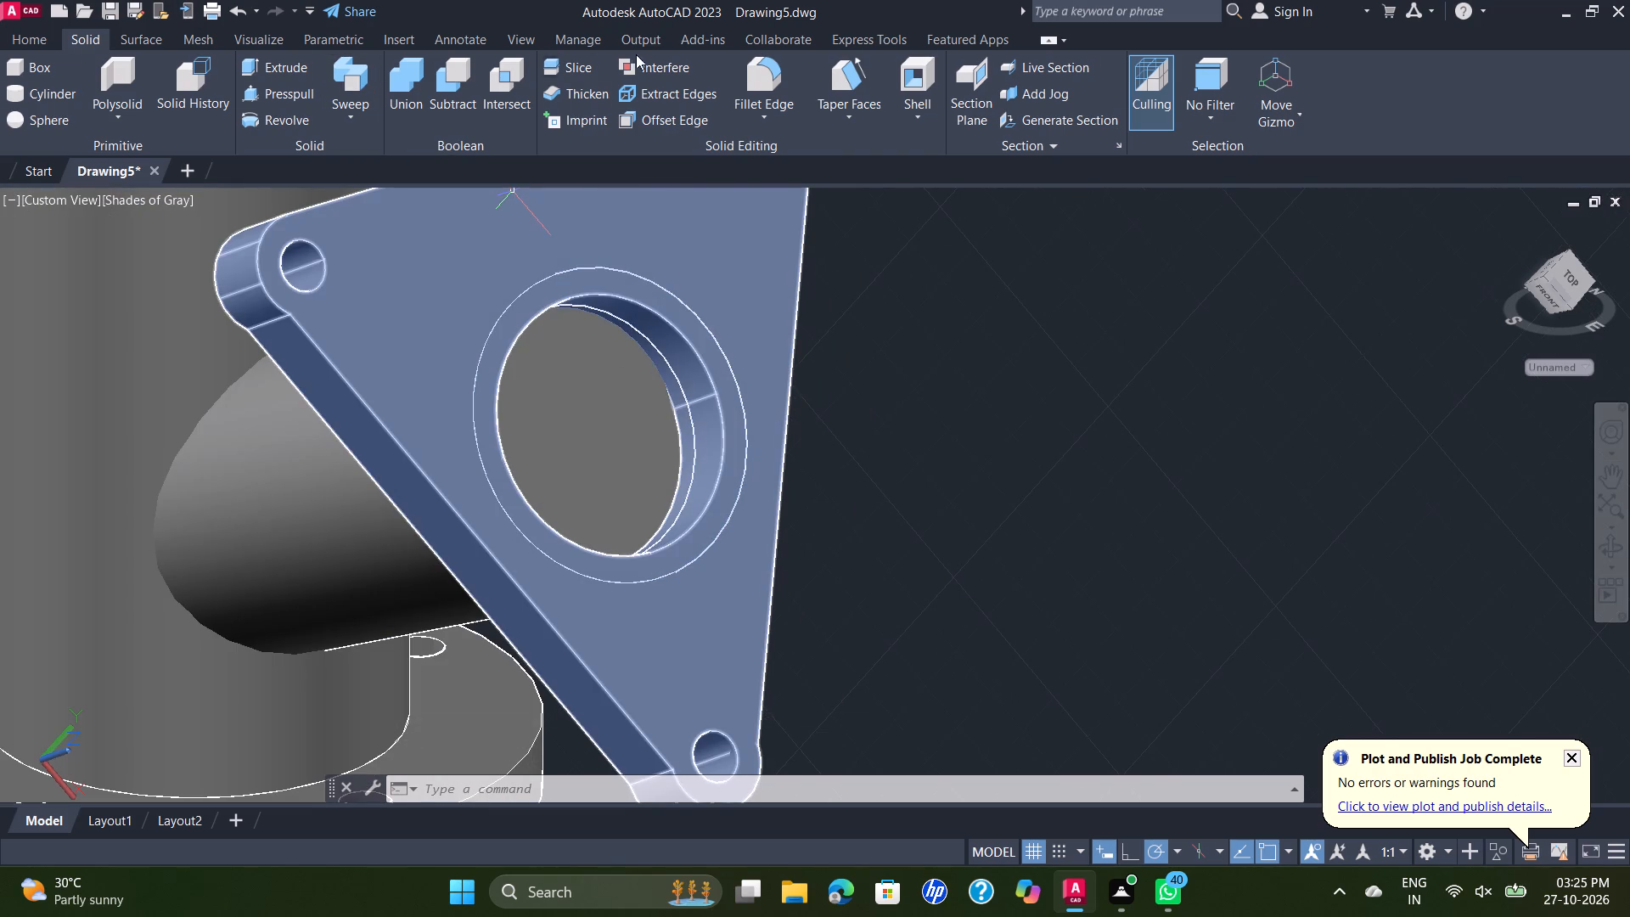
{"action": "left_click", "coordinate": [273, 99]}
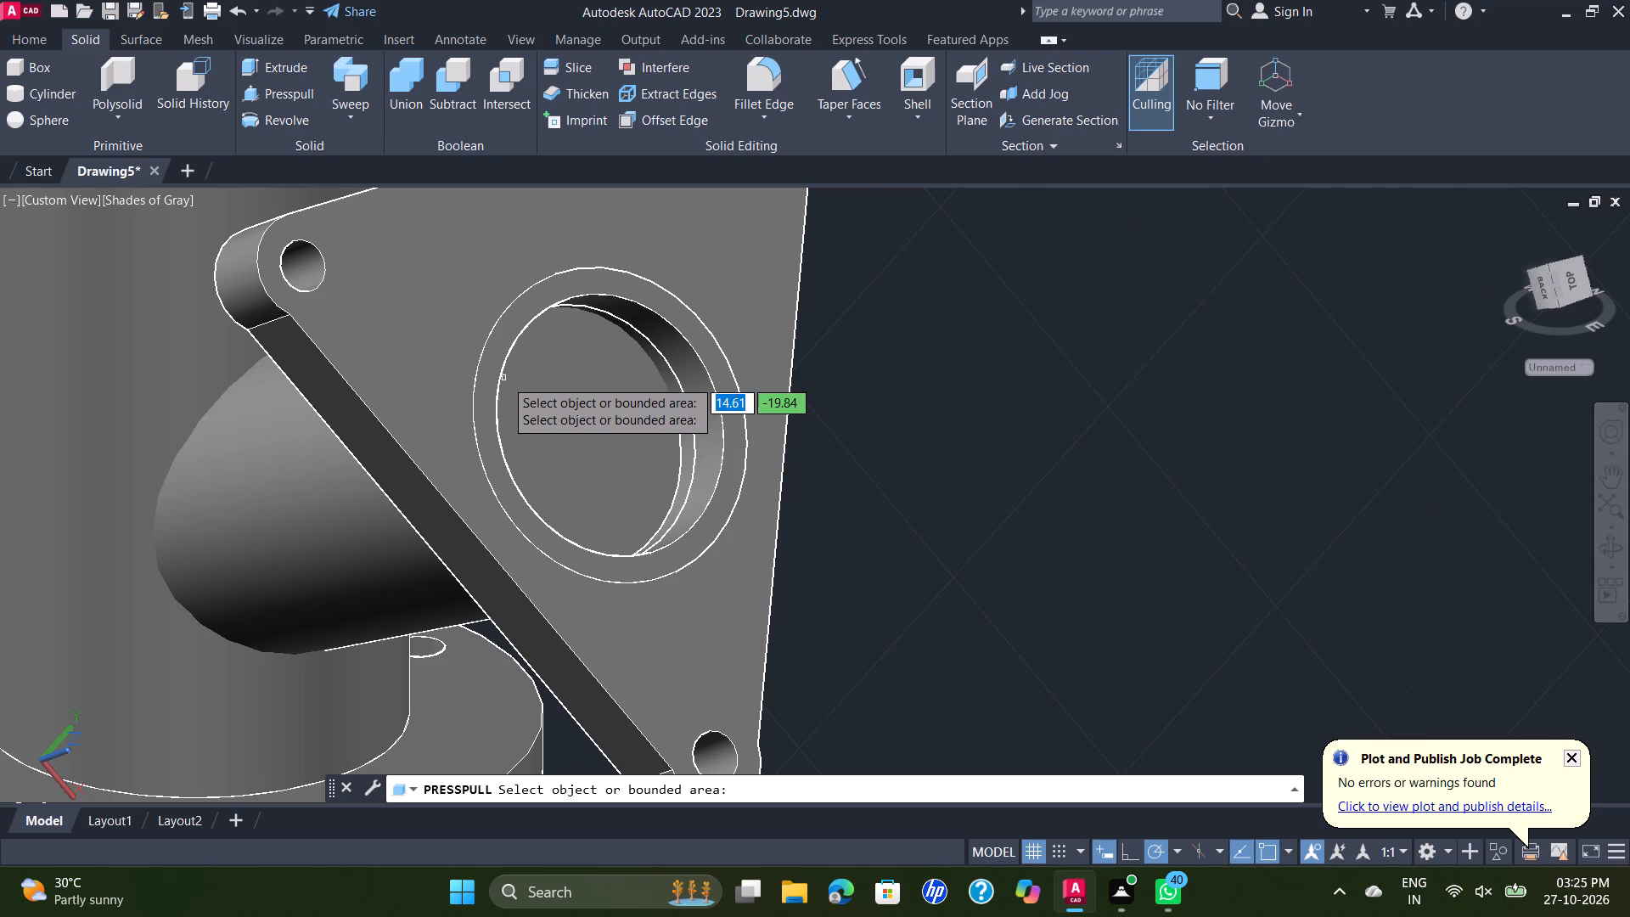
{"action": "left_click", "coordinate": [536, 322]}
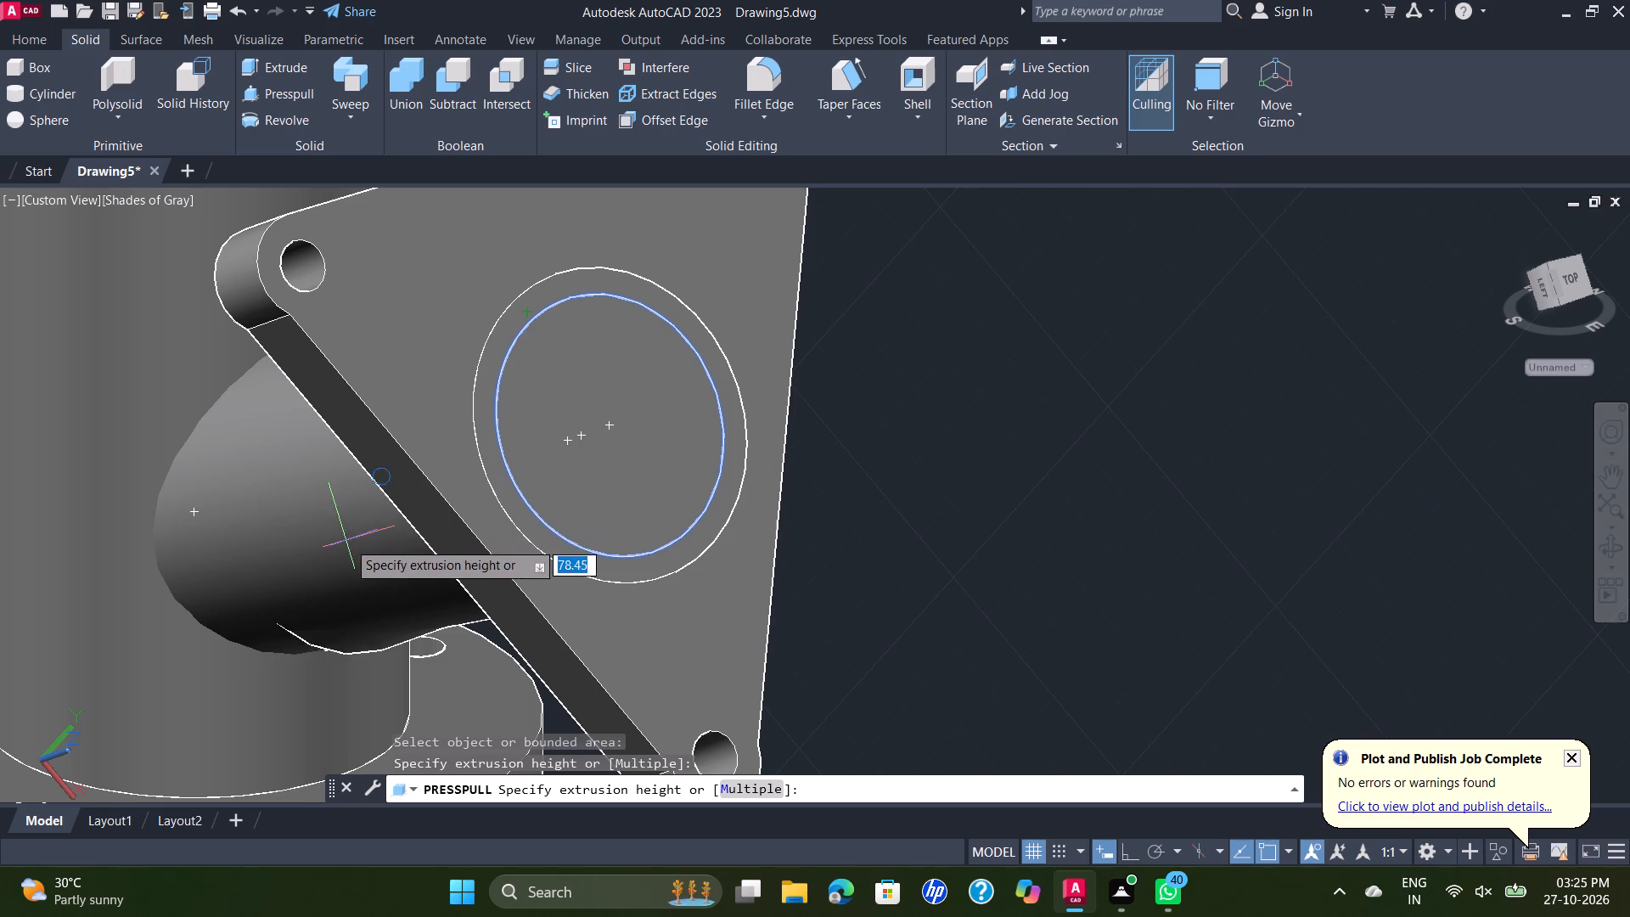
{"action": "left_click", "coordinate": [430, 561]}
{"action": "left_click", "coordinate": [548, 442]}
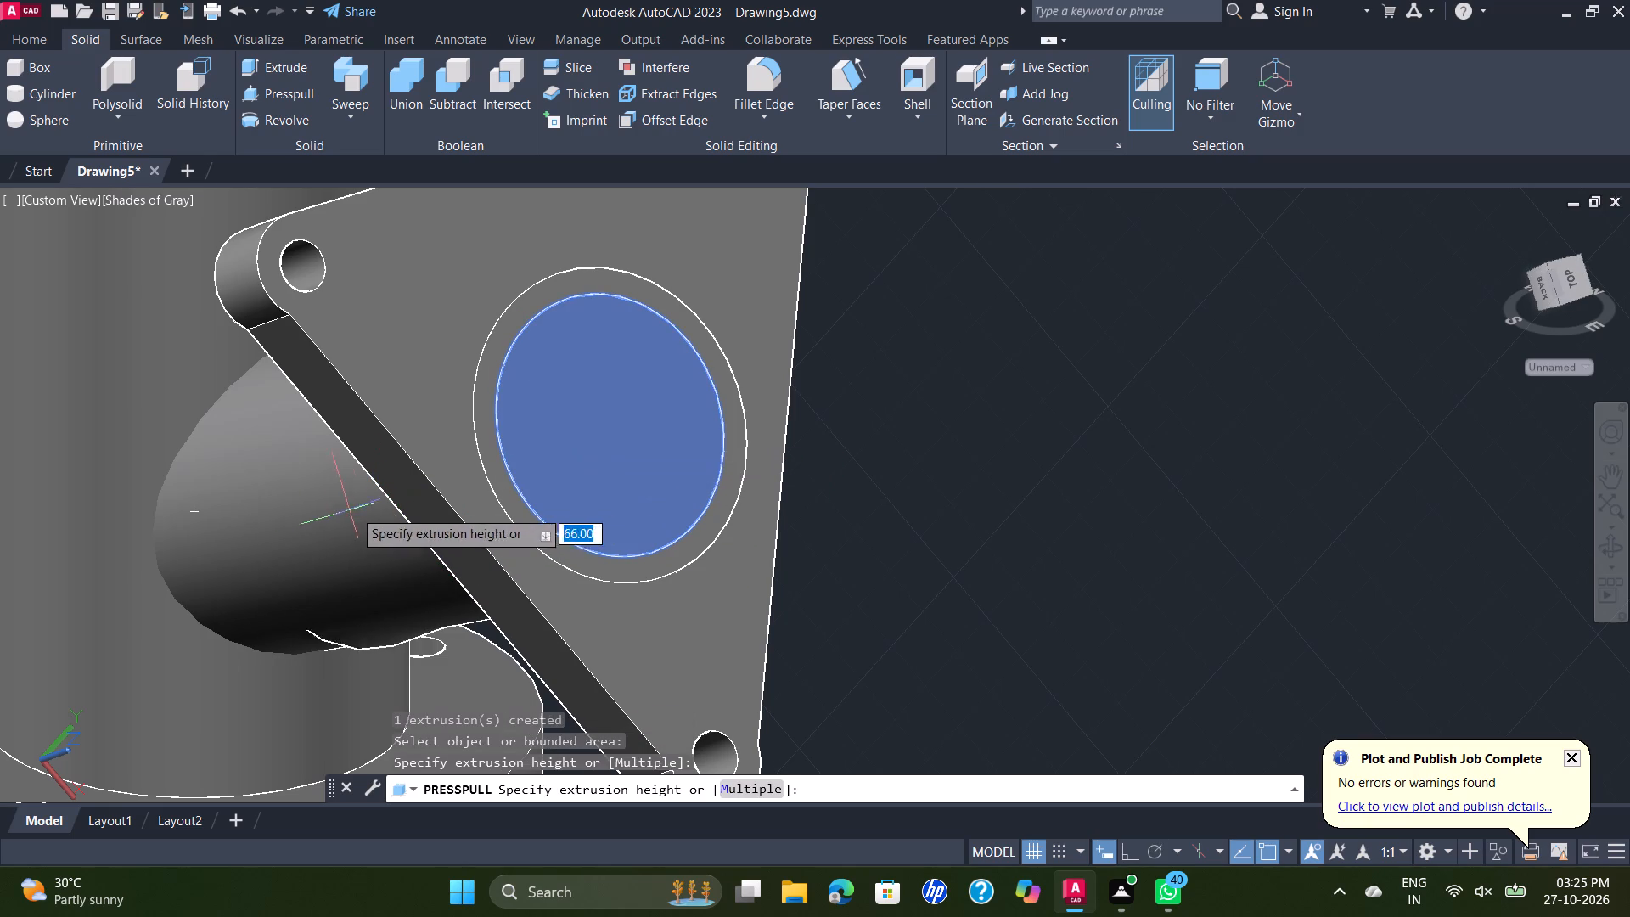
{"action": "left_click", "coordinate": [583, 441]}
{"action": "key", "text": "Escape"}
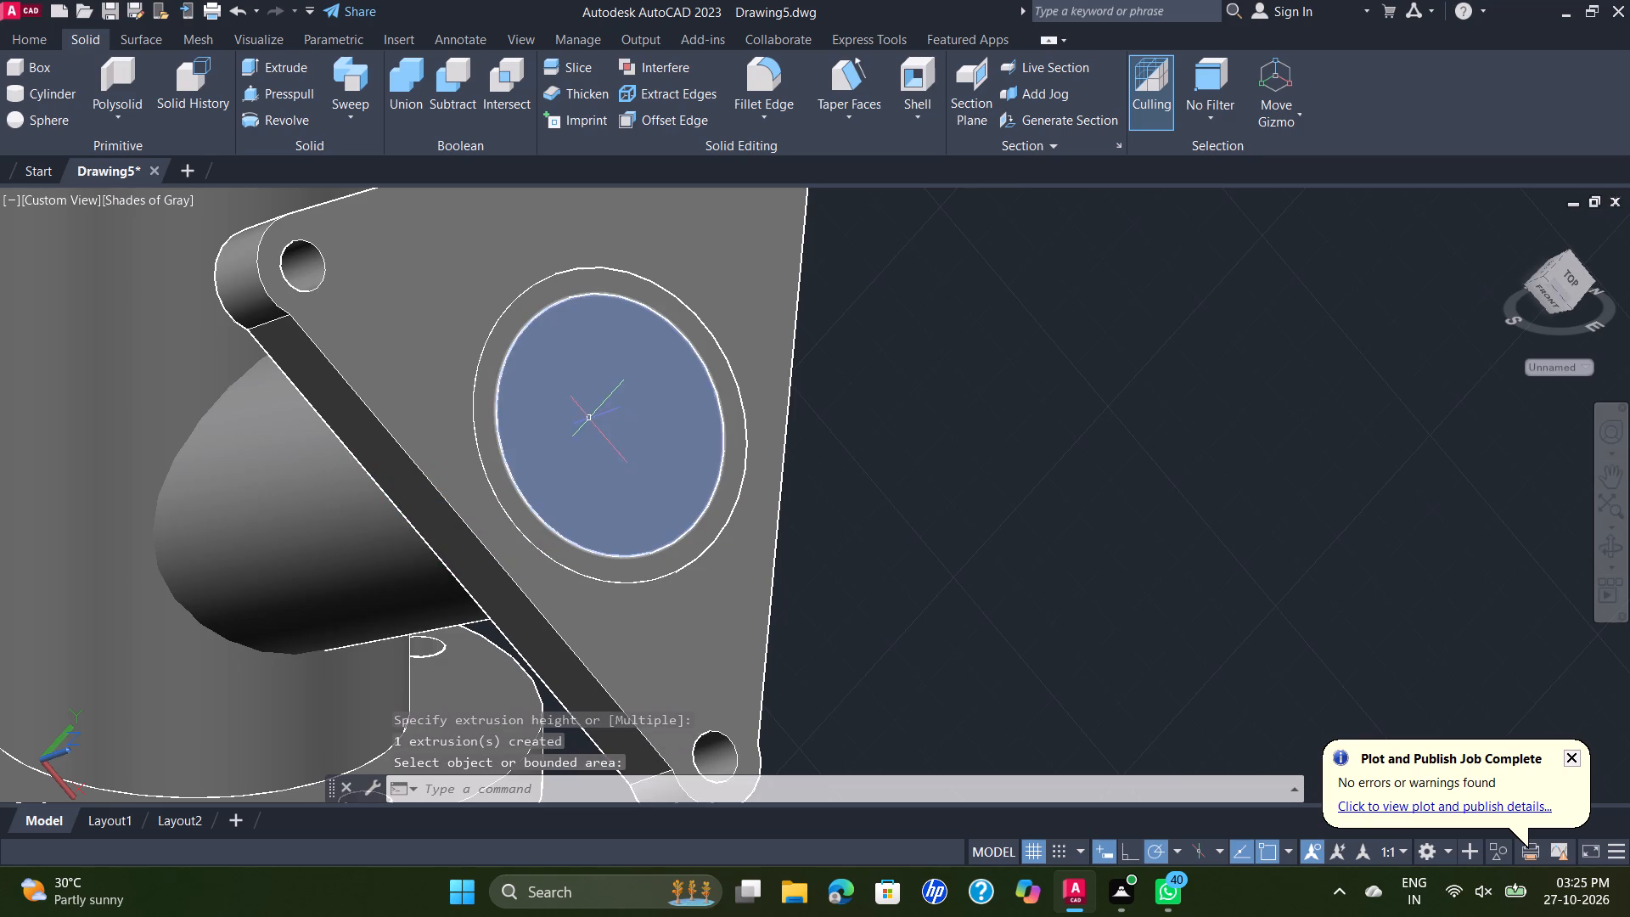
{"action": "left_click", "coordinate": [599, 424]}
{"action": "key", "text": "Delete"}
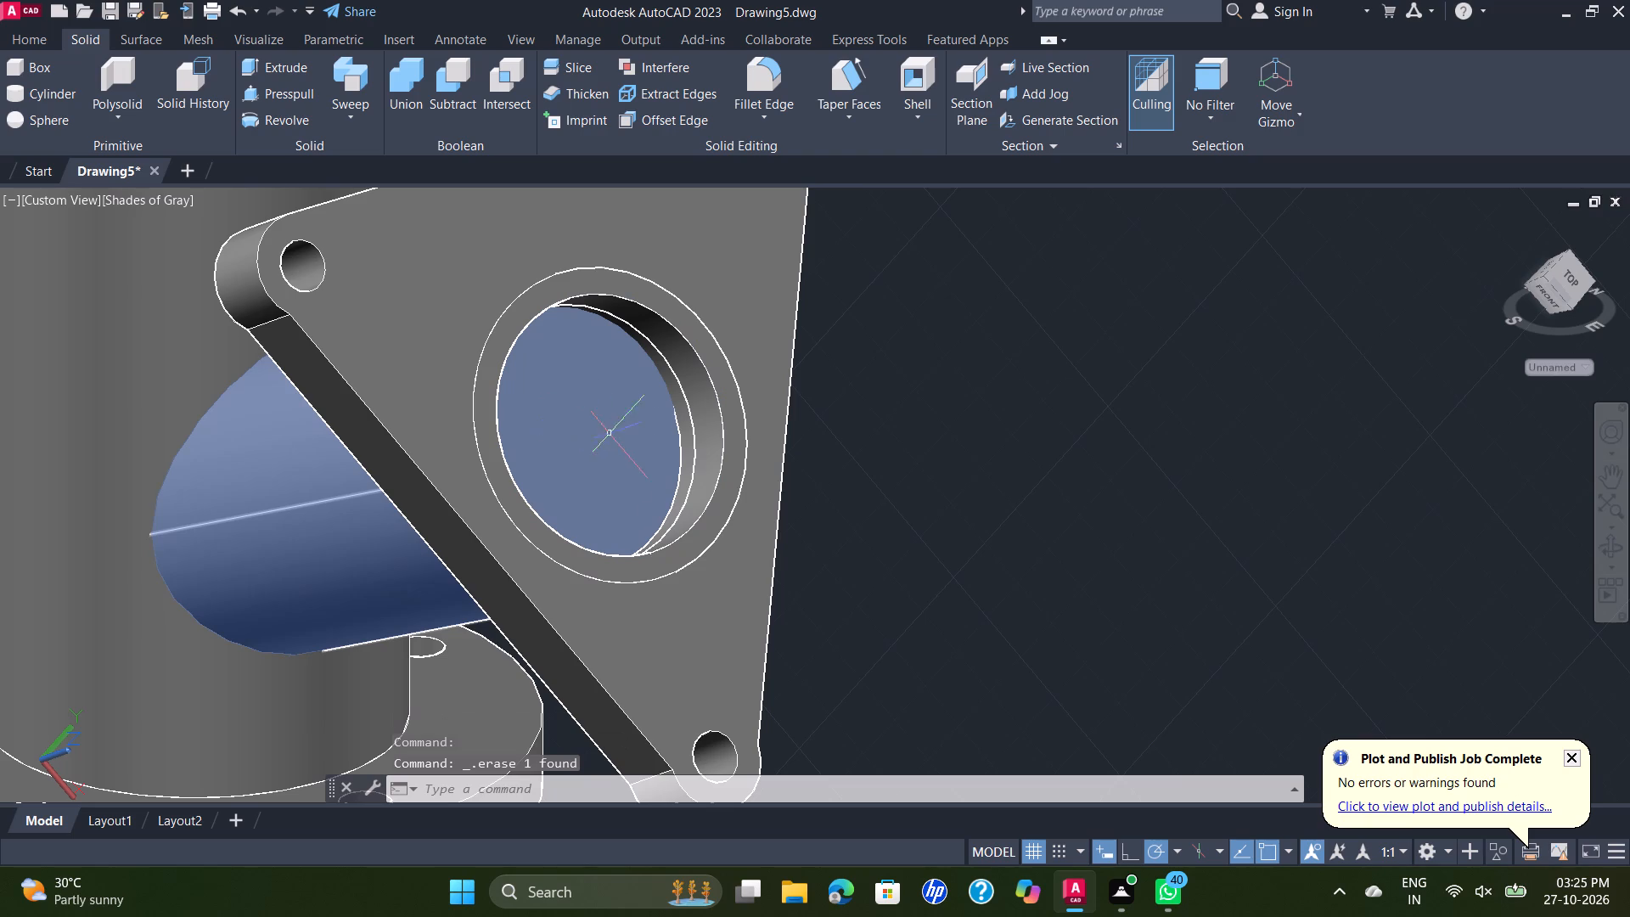
Union the flanged main cylinder, the branch and the triangular flange into one solid.
{"action": "scroll", "coordinate": [642, 416], "scroll_direction": "down", "scroll_amount": 1}
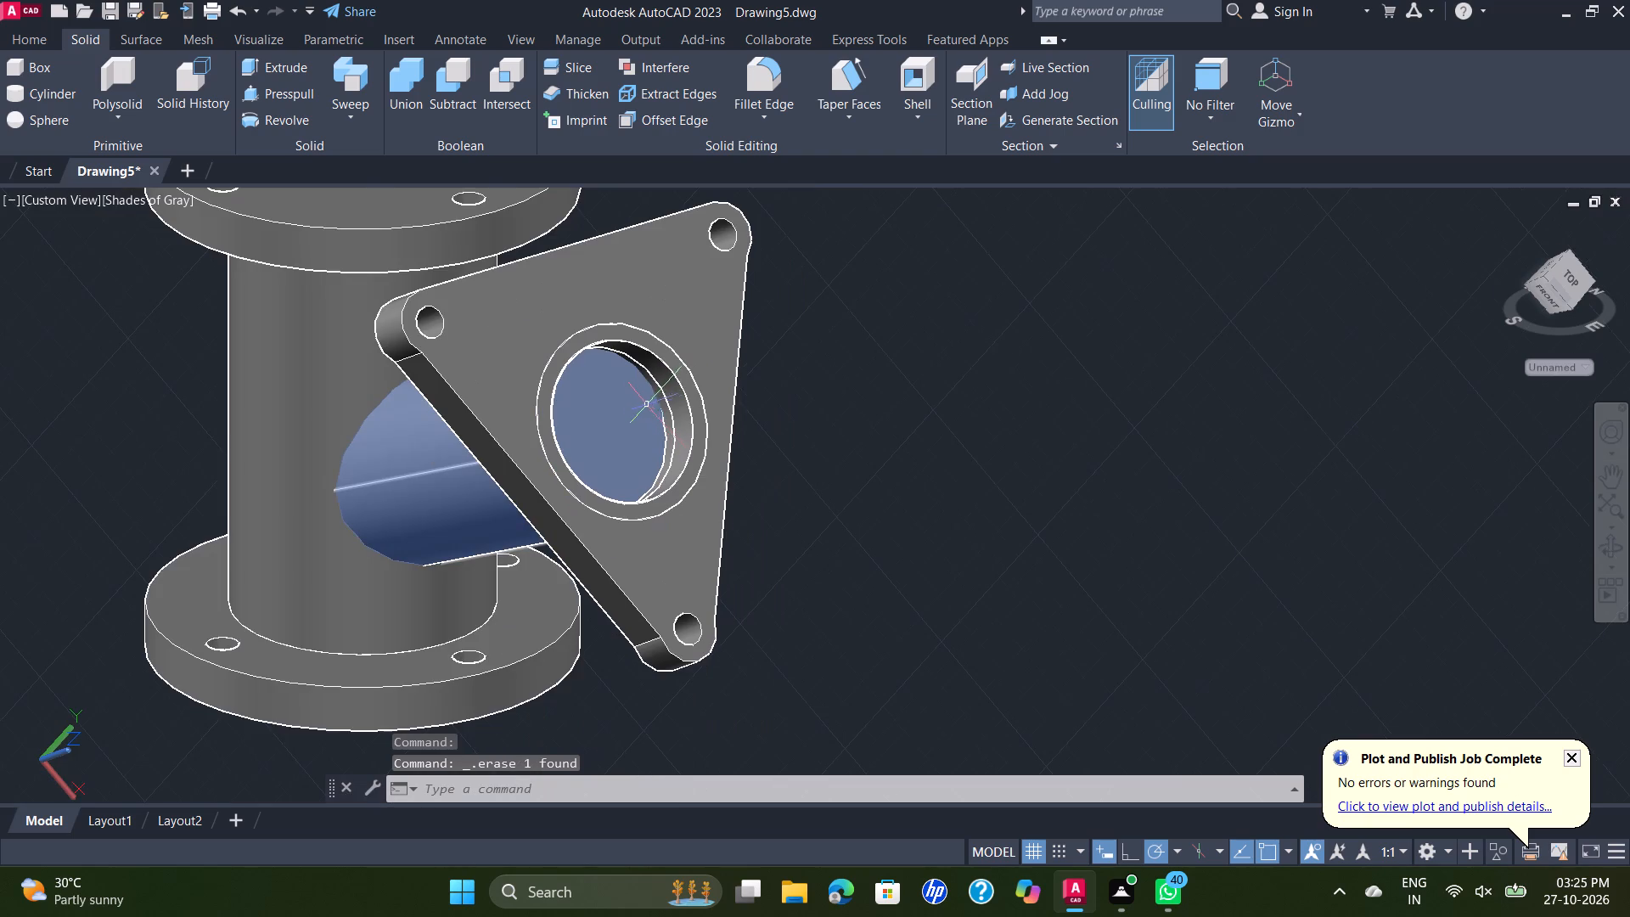
{"action": "scroll", "coordinate": [655, 408], "scroll_direction": "down", "scroll_amount": 1}
{"action": "scroll", "coordinate": [824, 287], "scroll_direction": "down", "scroll_amount": 1}
{"action": "left_click_drag", "start_coordinate": [812, 260], "coordinate": [788, 258]}
{"action": "left_click", "coordinate": [390, 560]}
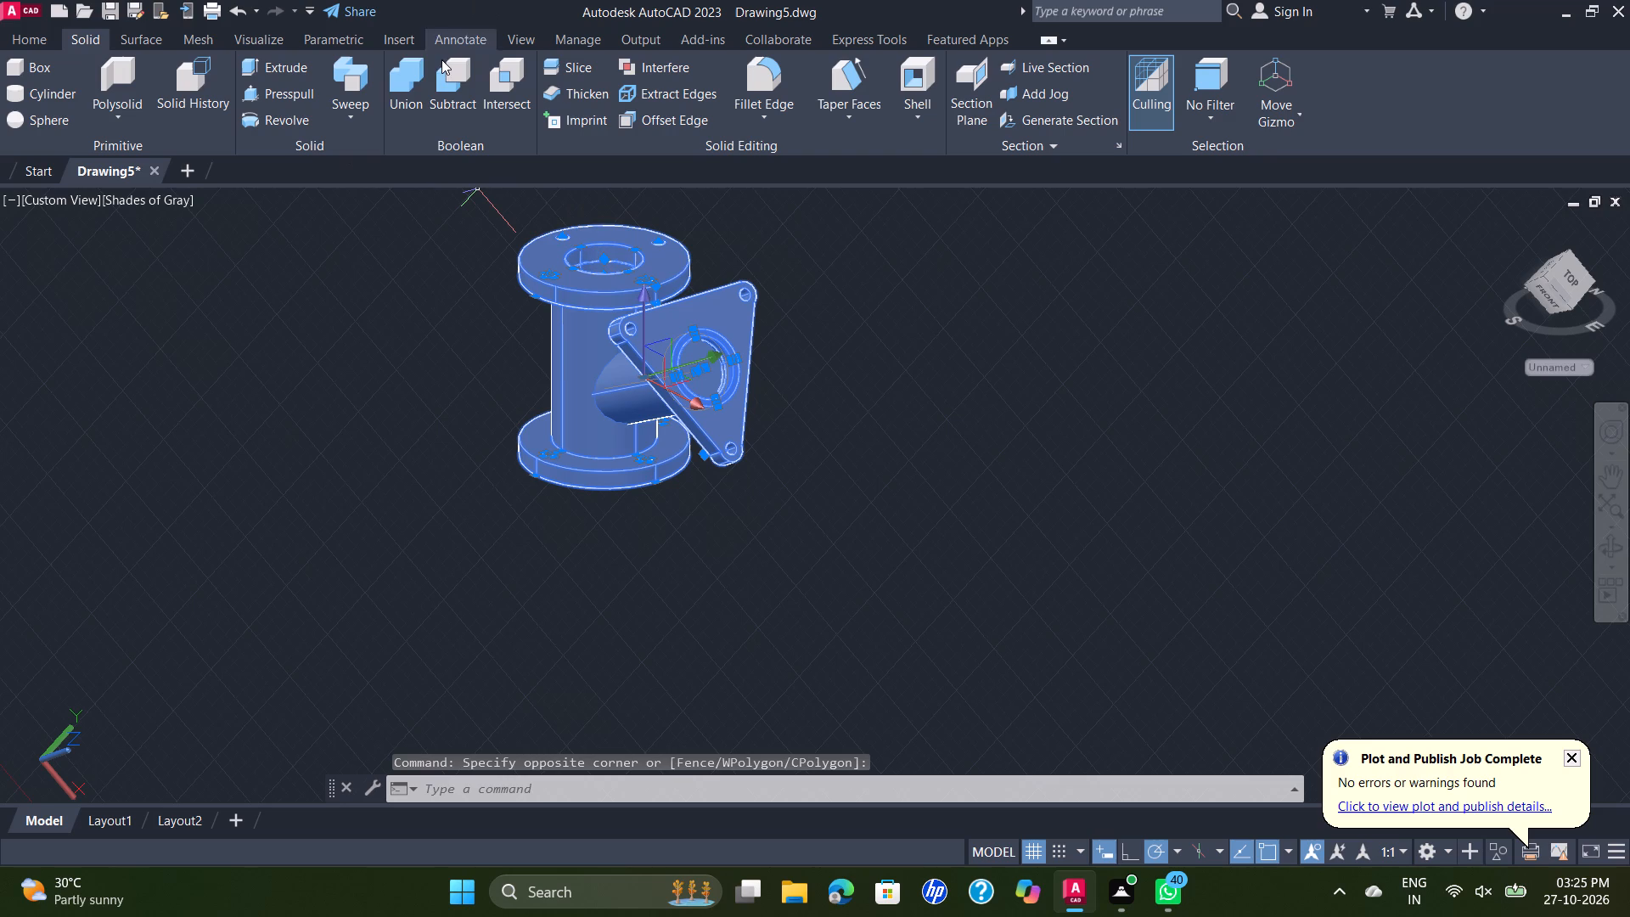
{"action": "left_click", "coordinate": [405, 75]}
{"action": "left_click_drag", "start_coordinate": [958, 290], "coordinate": [948, 284]}
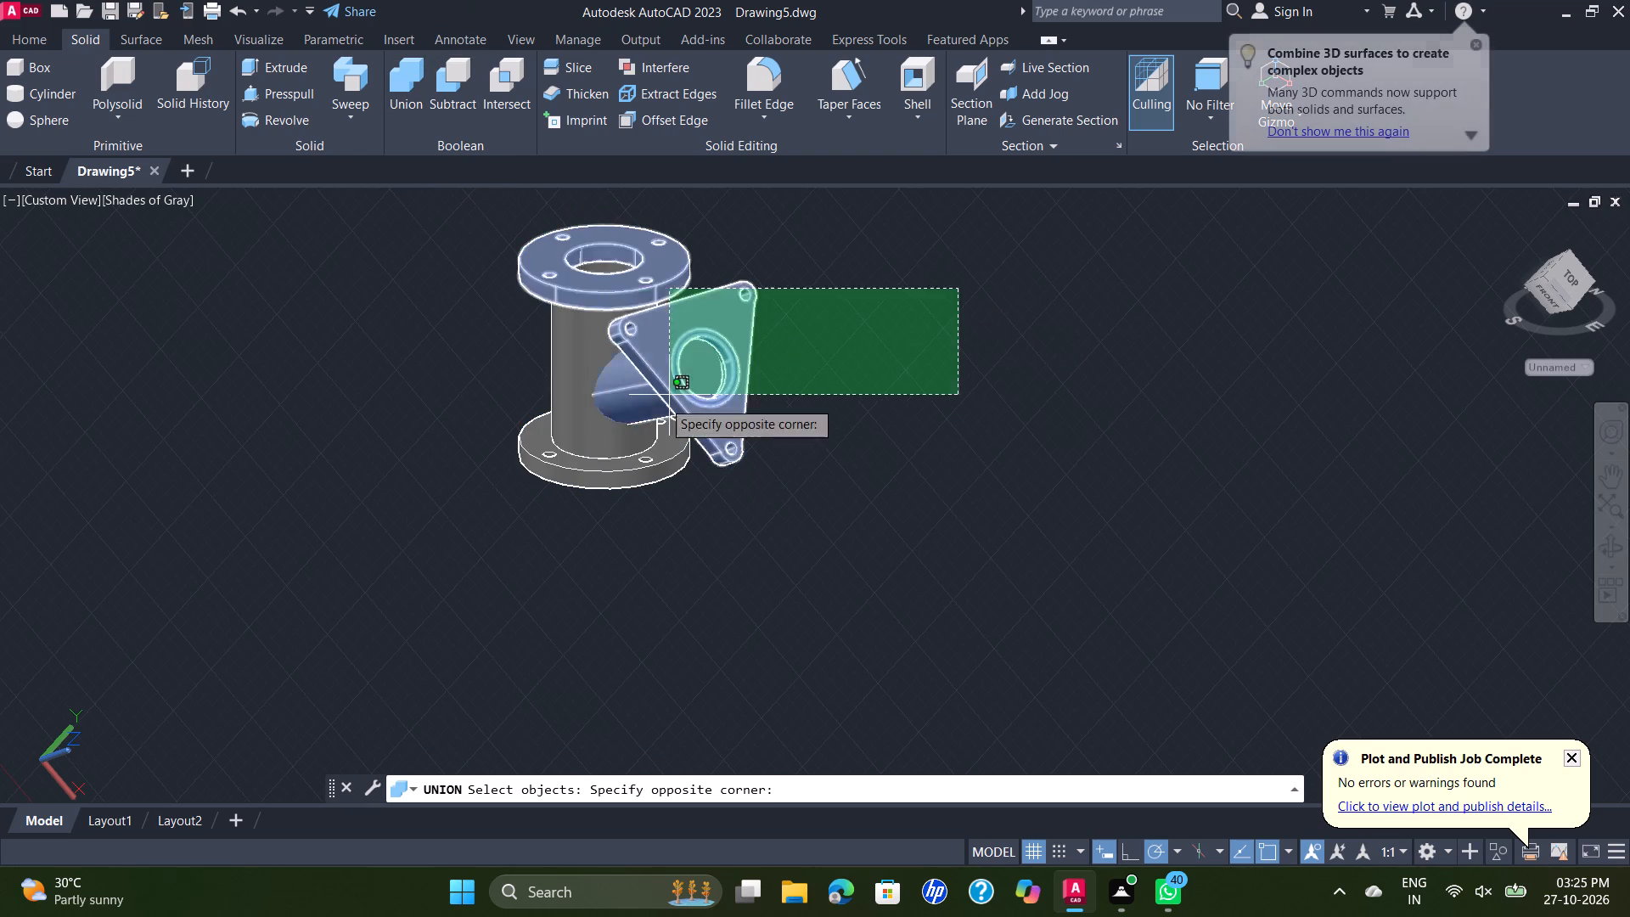
{"action": "left_click", "coordinate": [426, 517]}
{"action": "right_click", "coordinate": [481, 474]}
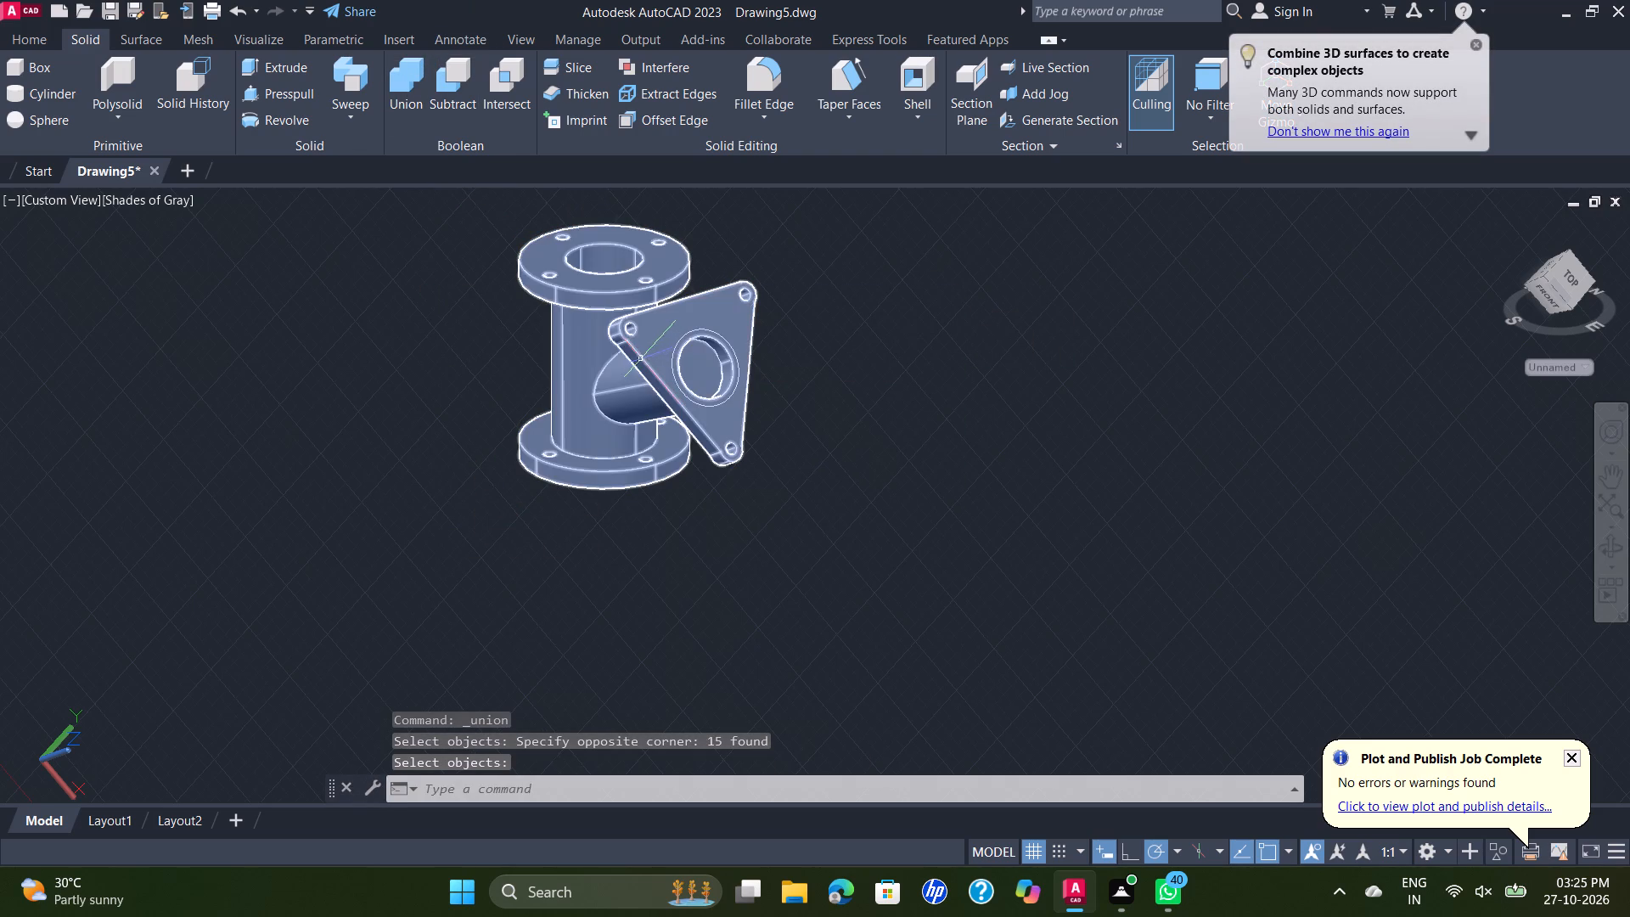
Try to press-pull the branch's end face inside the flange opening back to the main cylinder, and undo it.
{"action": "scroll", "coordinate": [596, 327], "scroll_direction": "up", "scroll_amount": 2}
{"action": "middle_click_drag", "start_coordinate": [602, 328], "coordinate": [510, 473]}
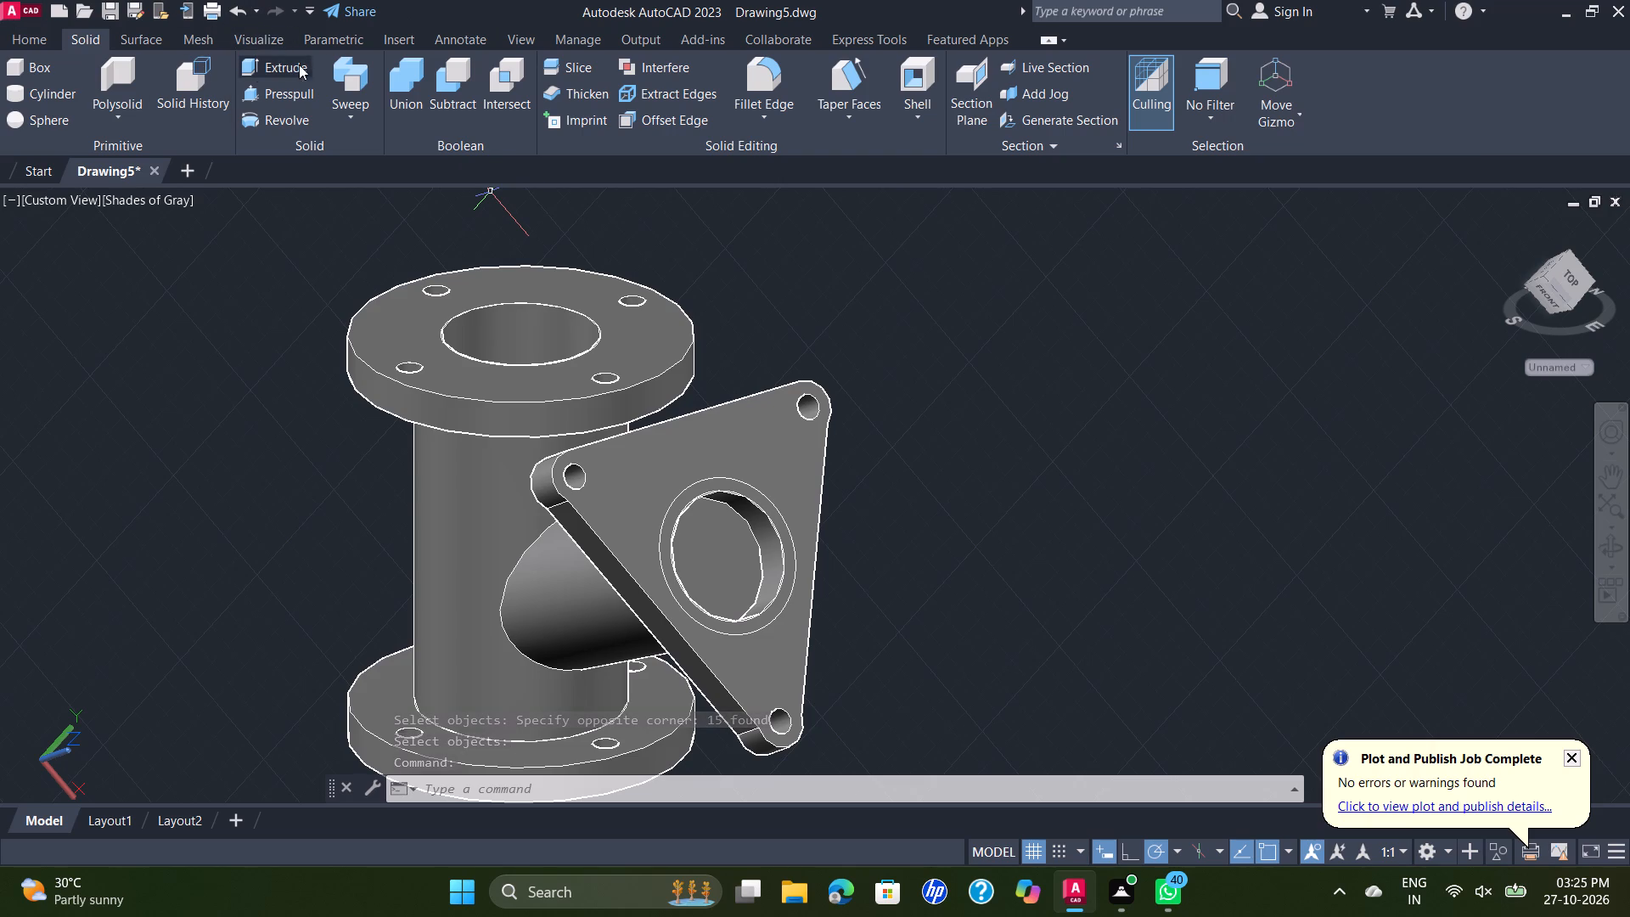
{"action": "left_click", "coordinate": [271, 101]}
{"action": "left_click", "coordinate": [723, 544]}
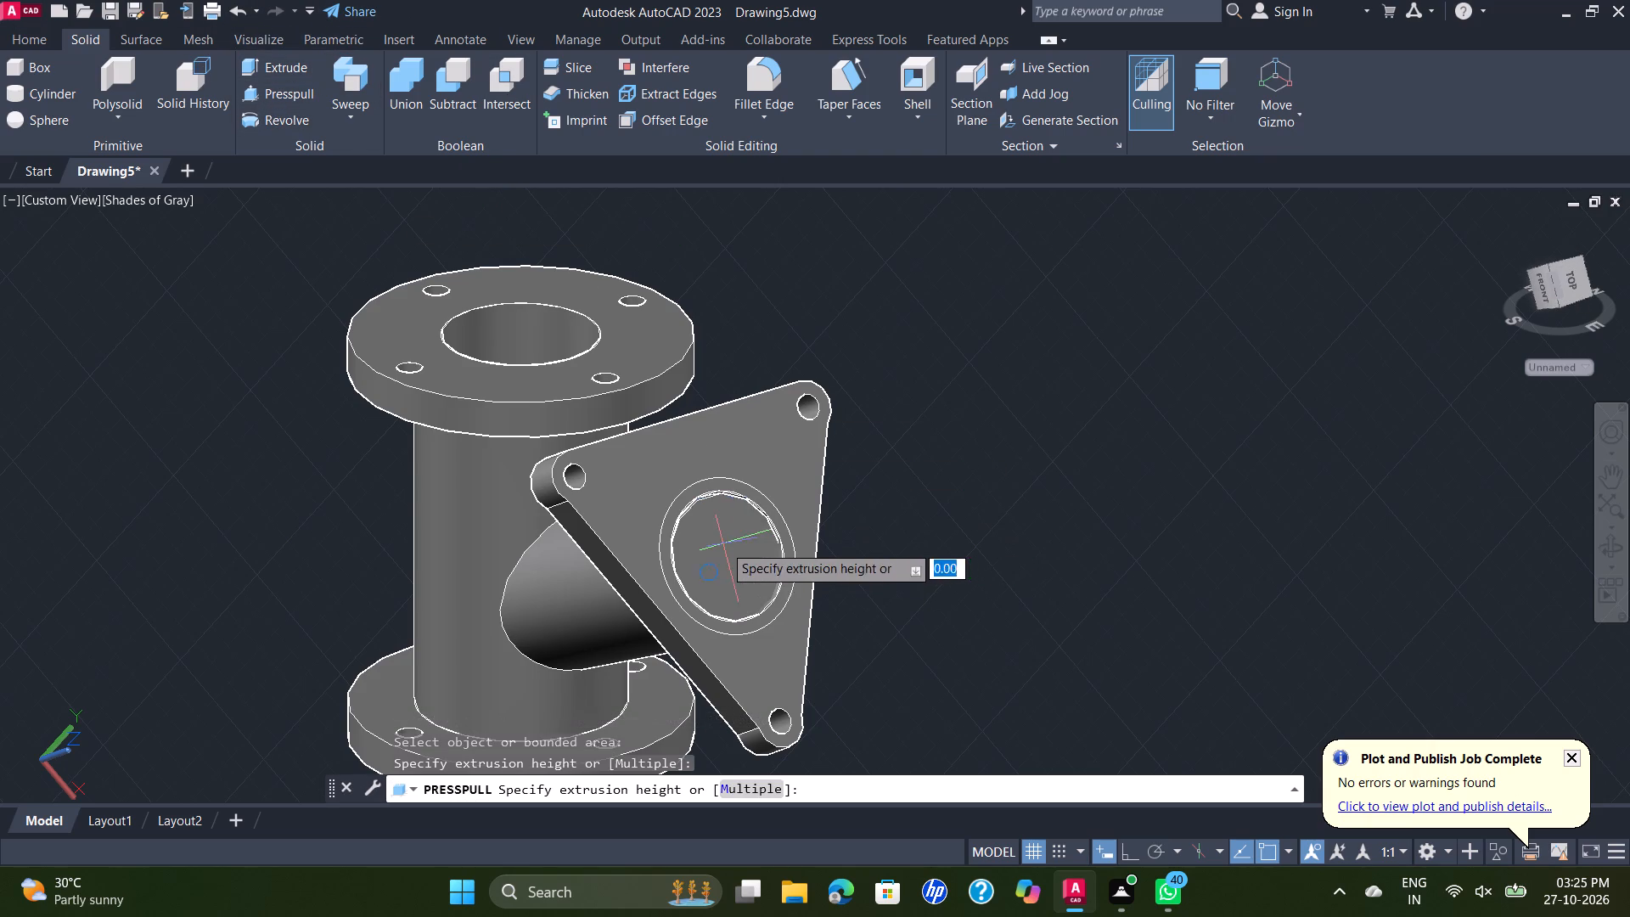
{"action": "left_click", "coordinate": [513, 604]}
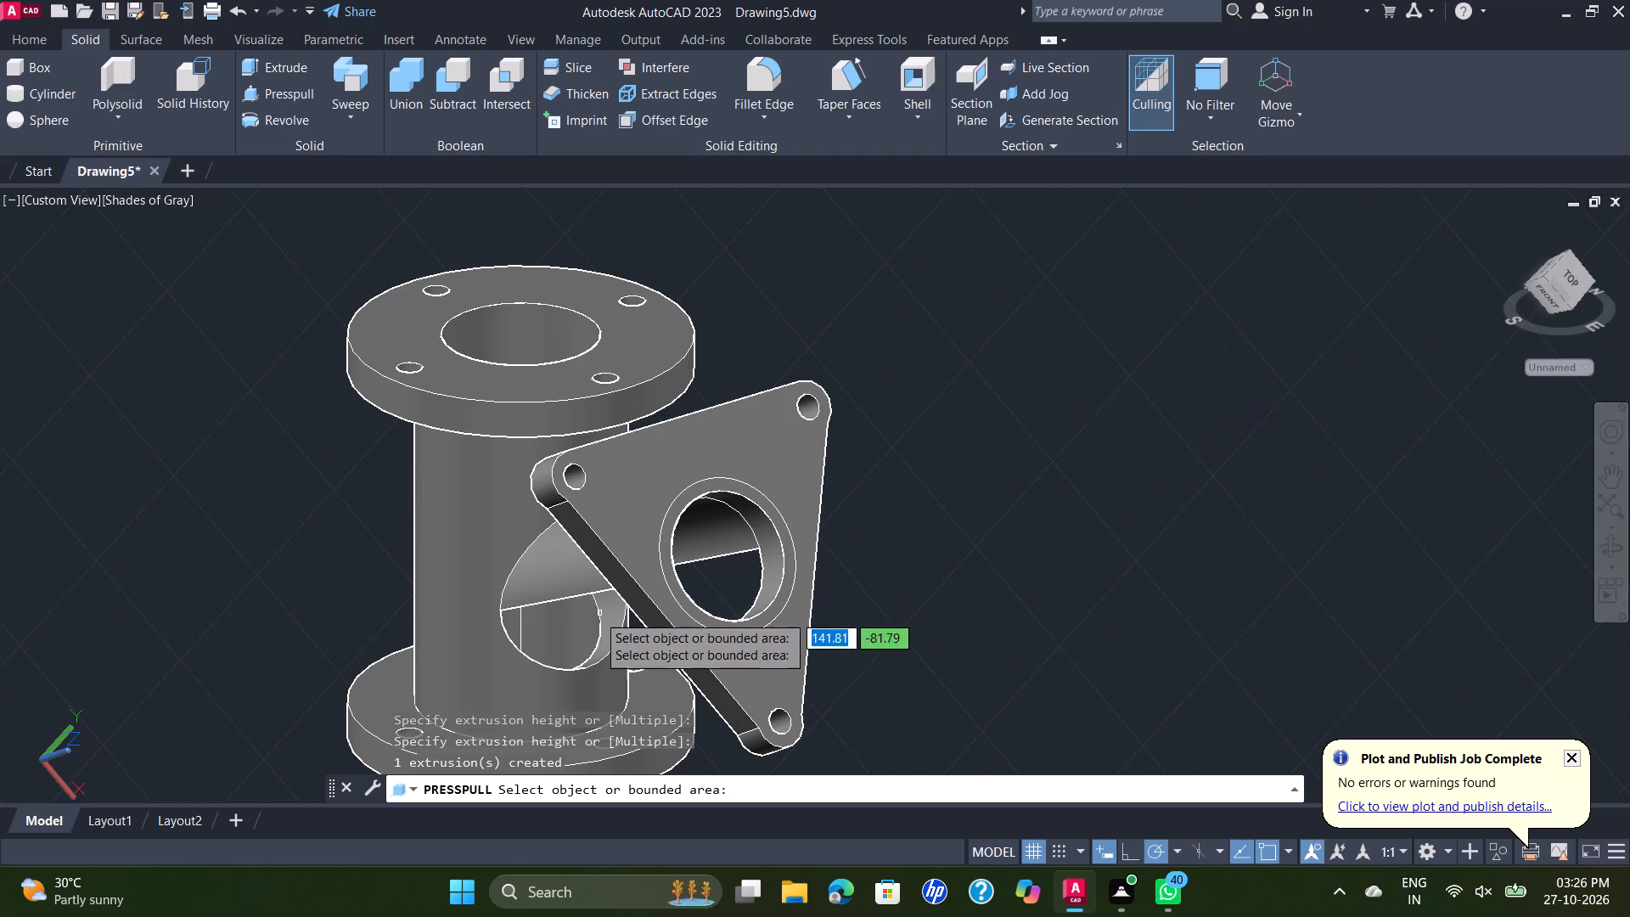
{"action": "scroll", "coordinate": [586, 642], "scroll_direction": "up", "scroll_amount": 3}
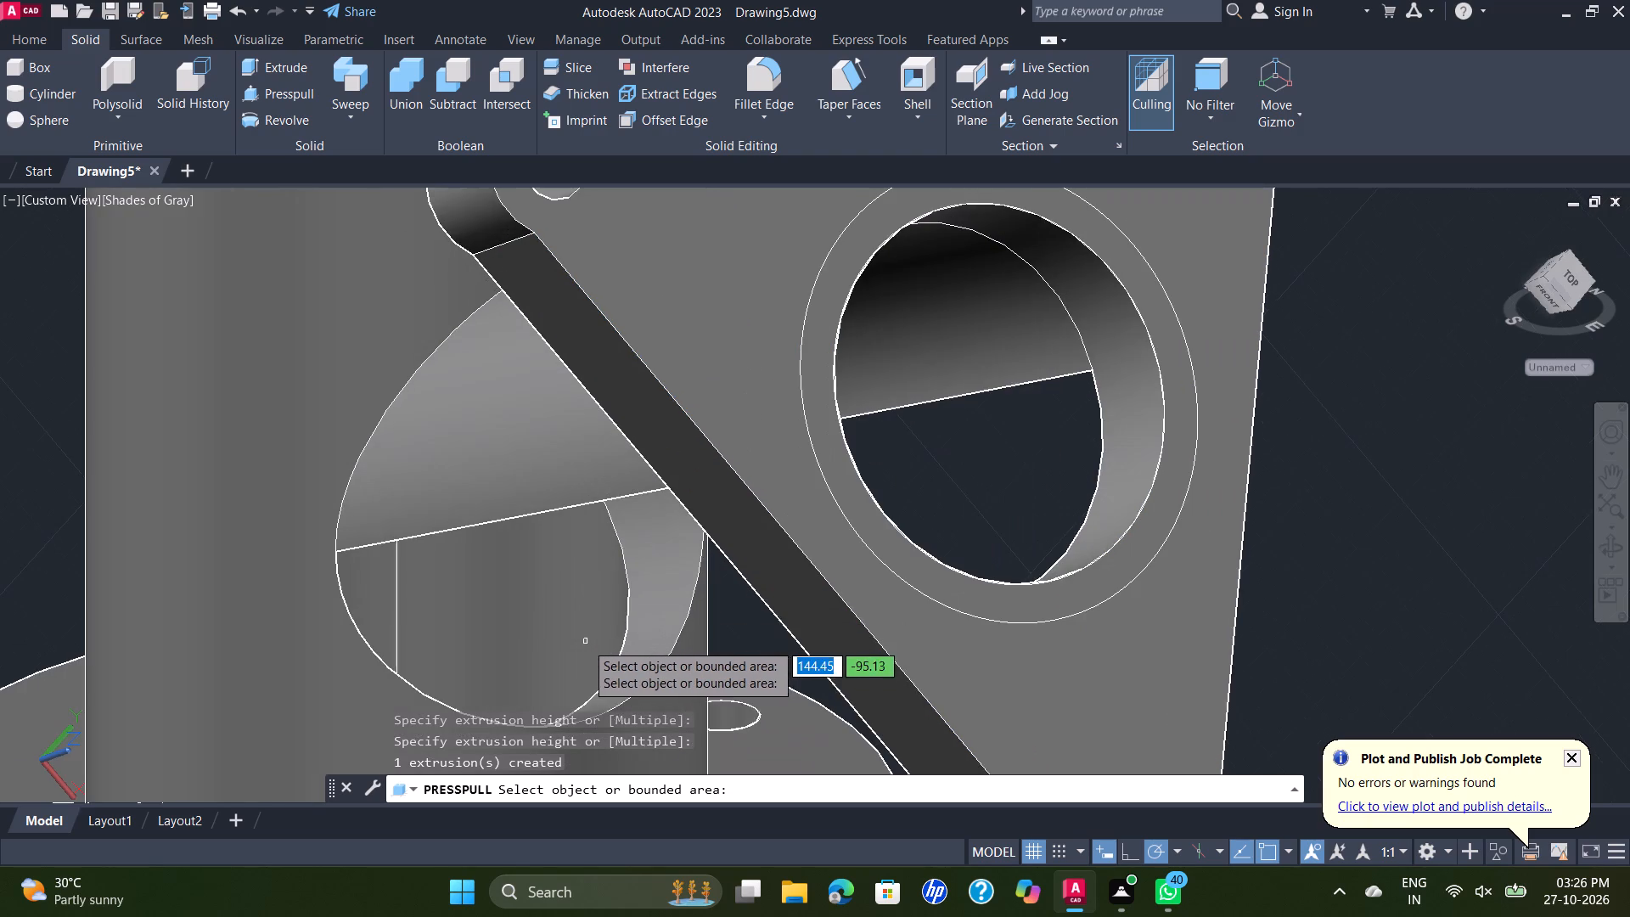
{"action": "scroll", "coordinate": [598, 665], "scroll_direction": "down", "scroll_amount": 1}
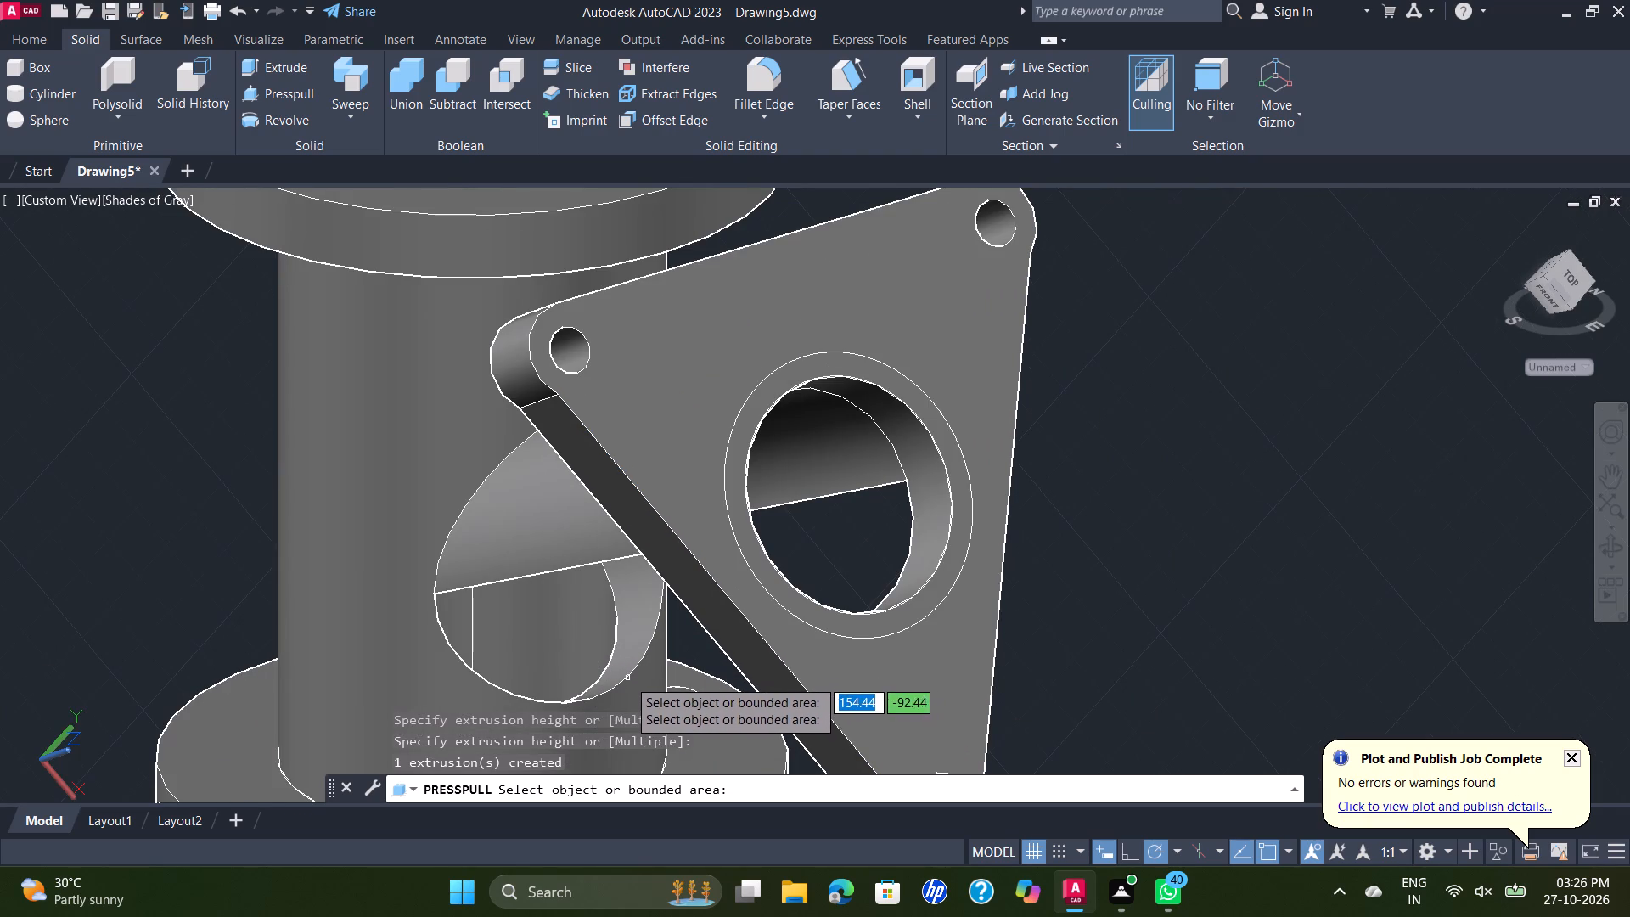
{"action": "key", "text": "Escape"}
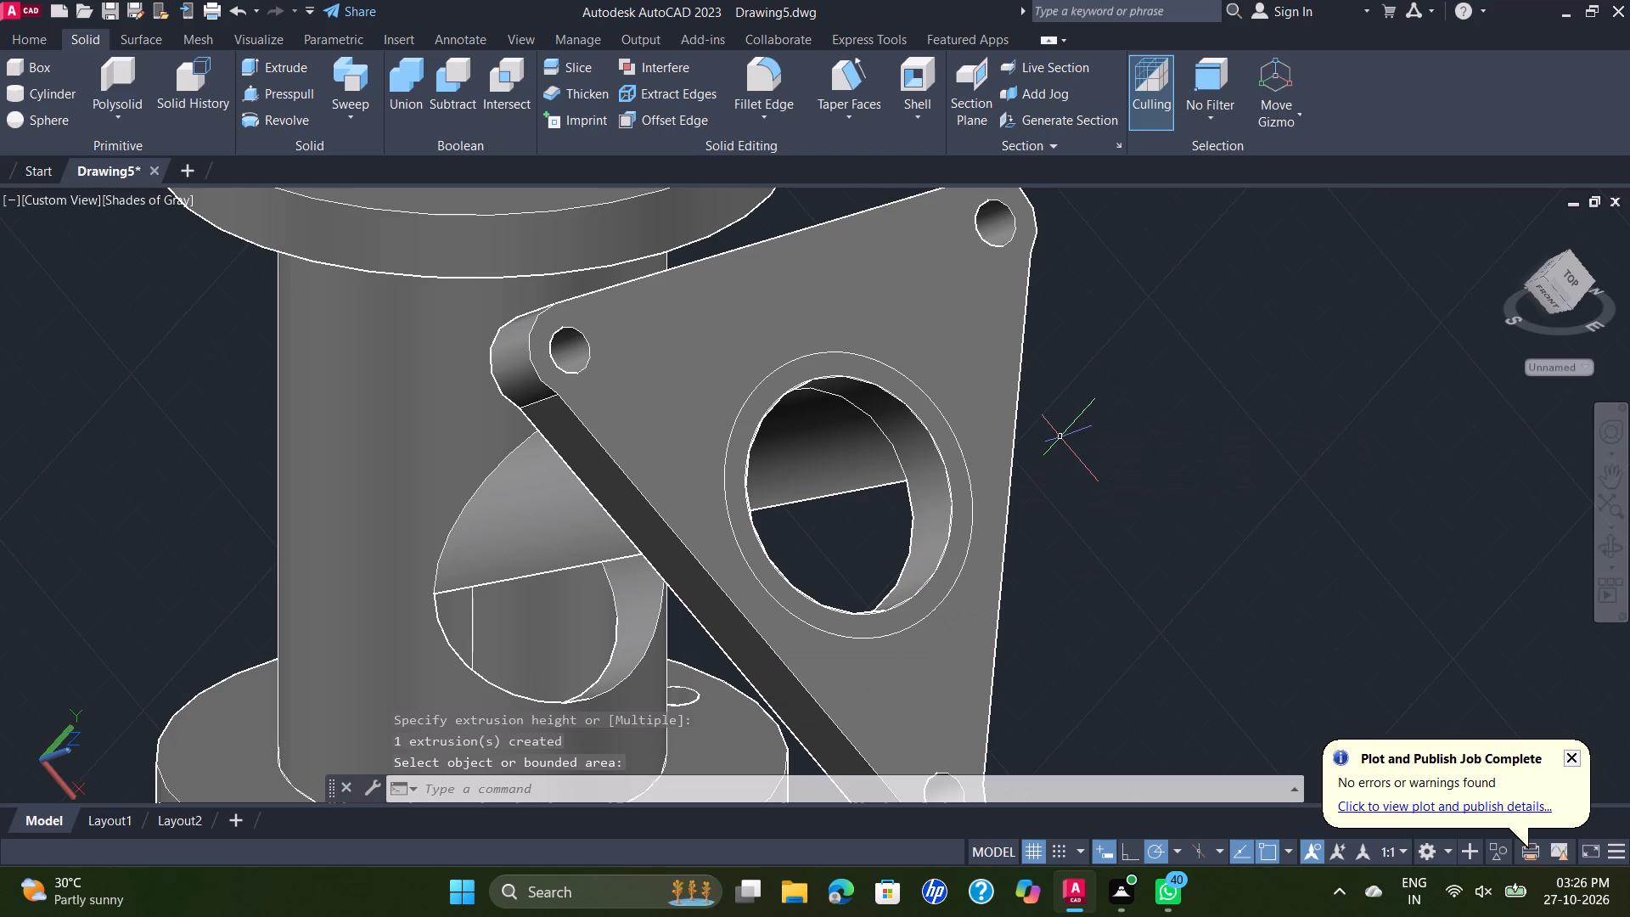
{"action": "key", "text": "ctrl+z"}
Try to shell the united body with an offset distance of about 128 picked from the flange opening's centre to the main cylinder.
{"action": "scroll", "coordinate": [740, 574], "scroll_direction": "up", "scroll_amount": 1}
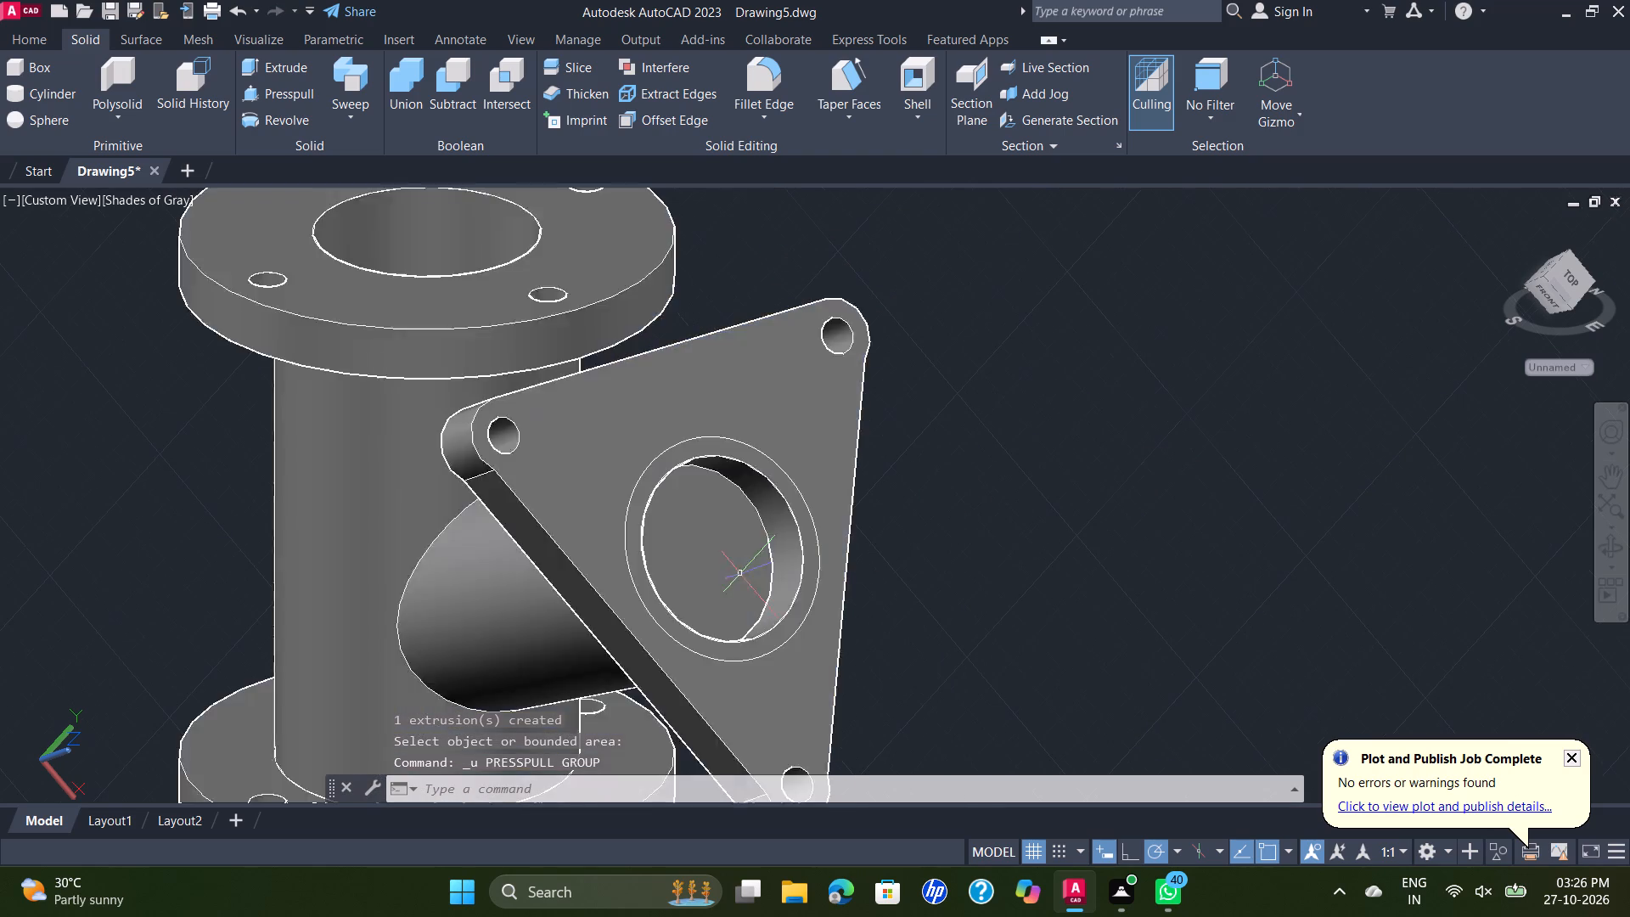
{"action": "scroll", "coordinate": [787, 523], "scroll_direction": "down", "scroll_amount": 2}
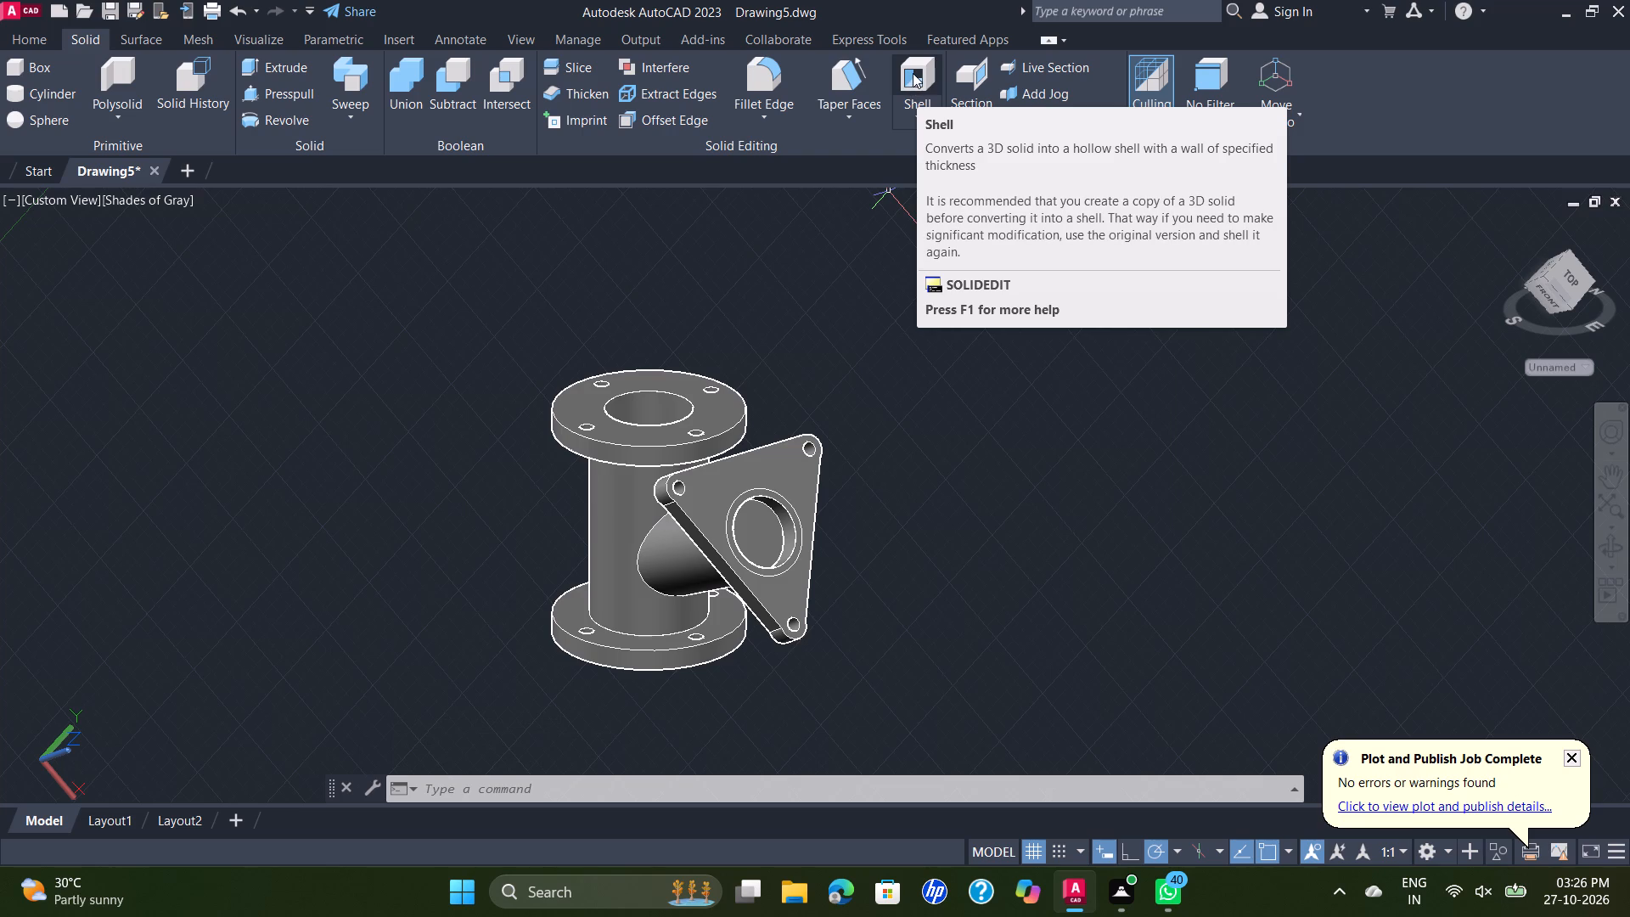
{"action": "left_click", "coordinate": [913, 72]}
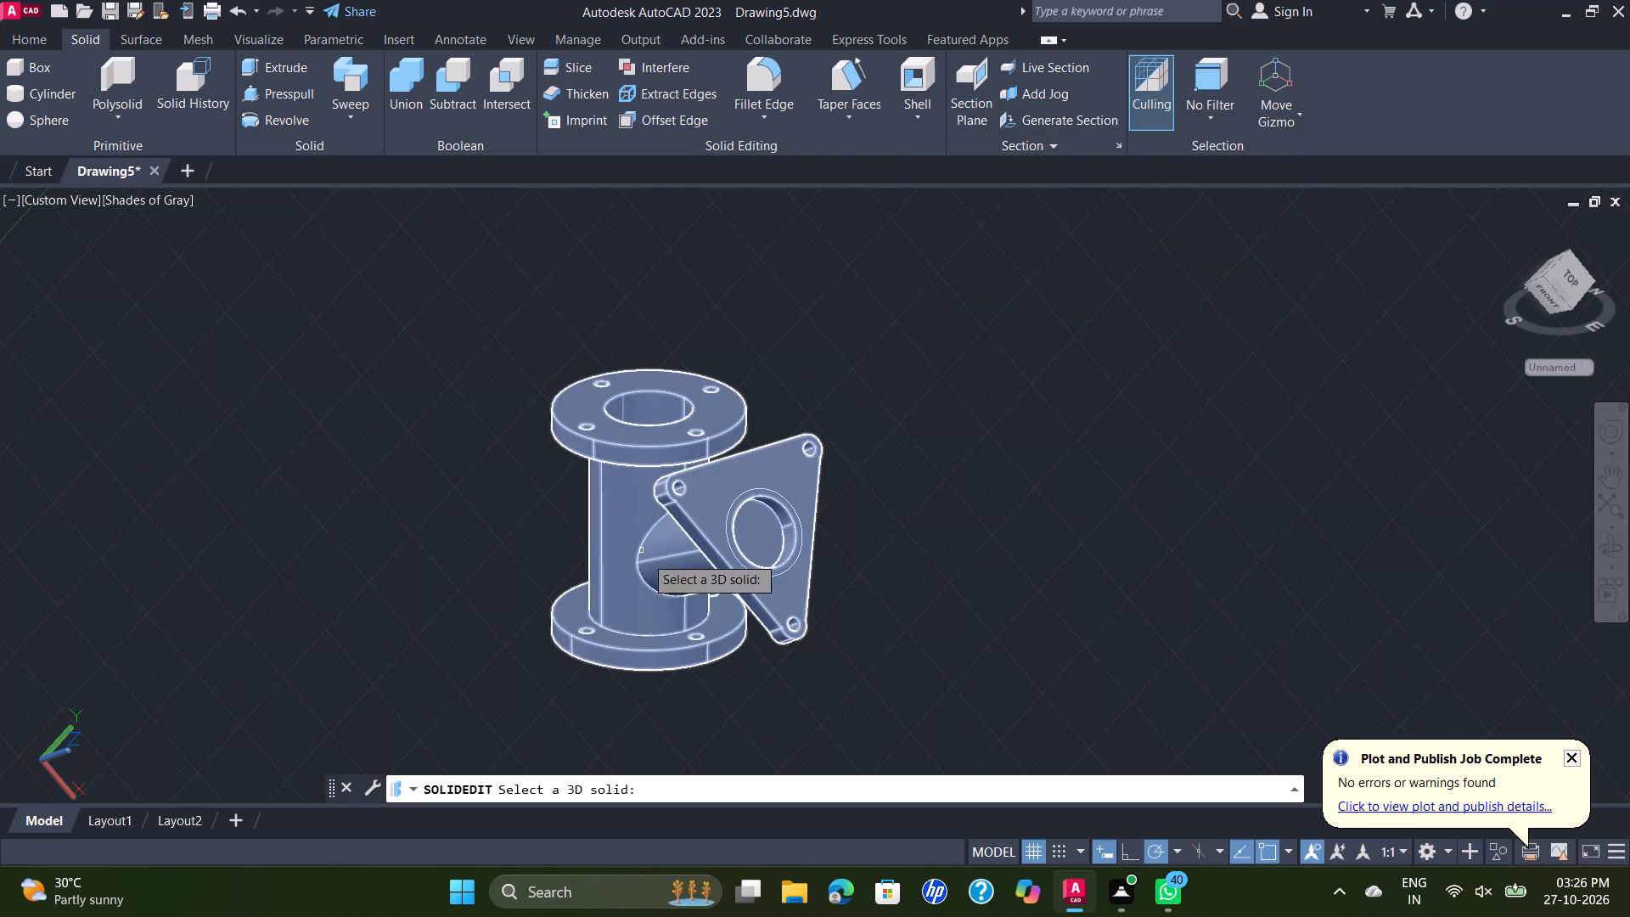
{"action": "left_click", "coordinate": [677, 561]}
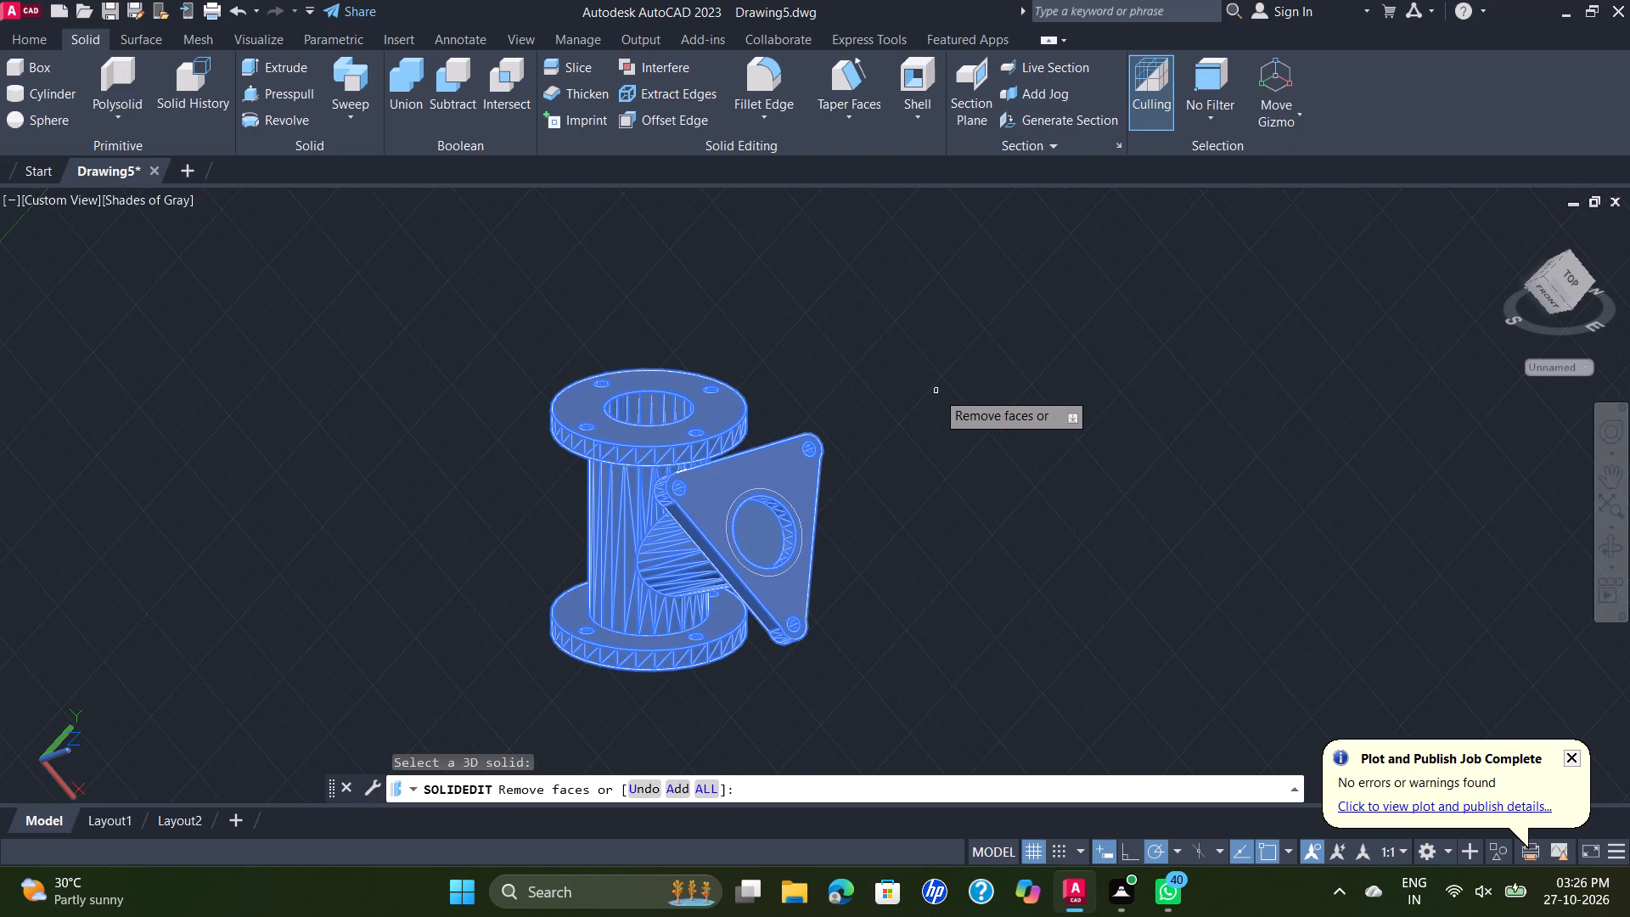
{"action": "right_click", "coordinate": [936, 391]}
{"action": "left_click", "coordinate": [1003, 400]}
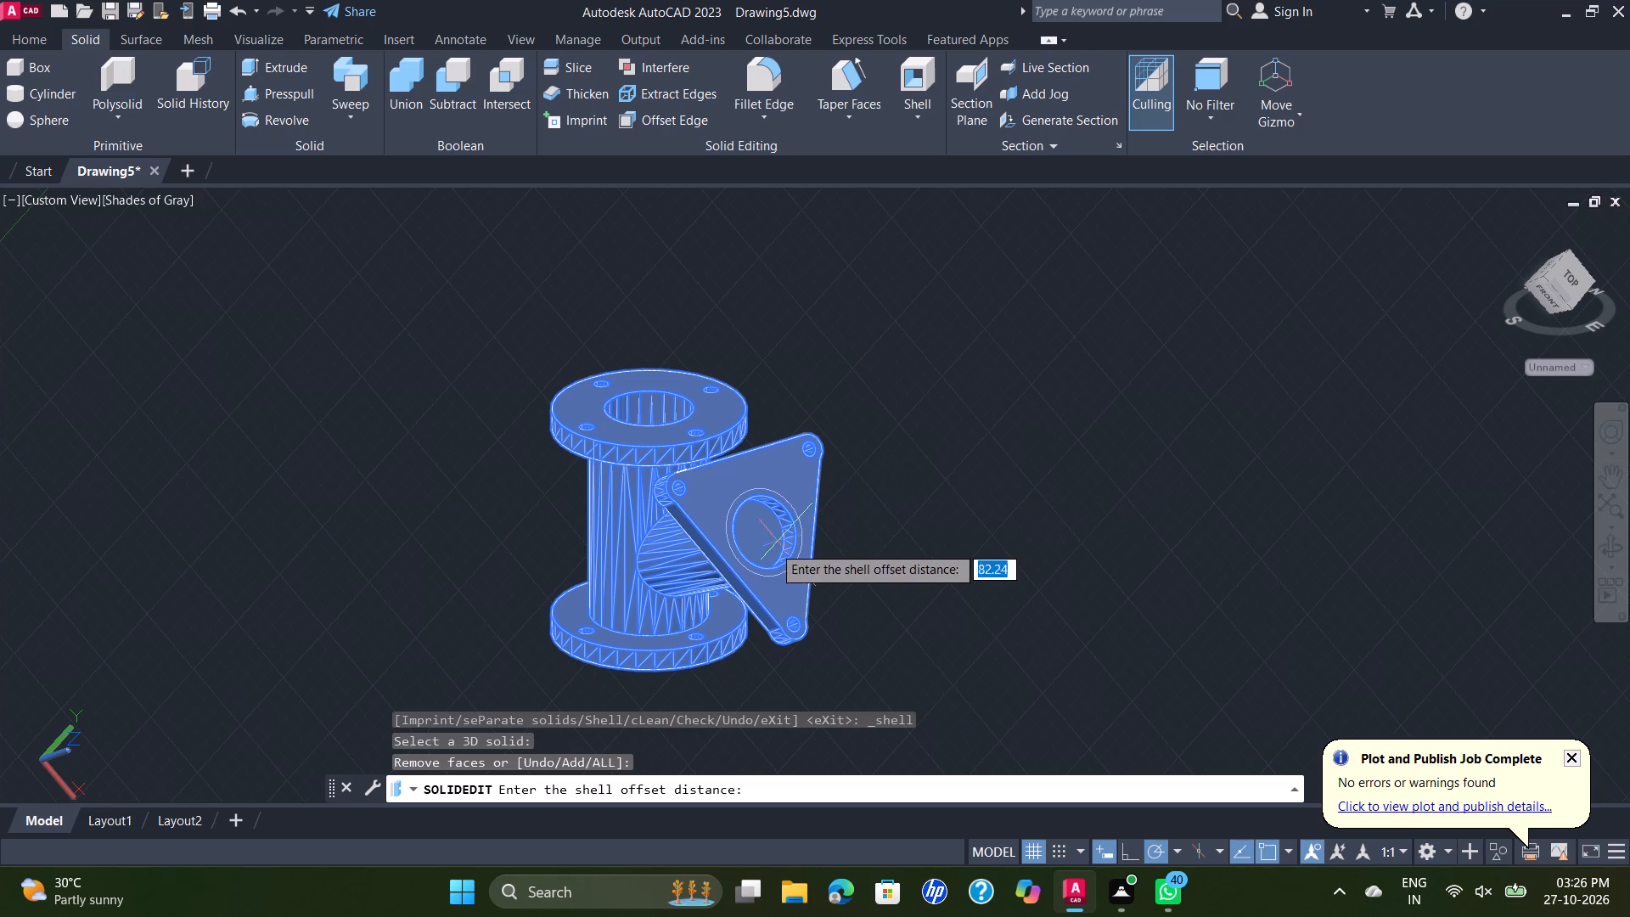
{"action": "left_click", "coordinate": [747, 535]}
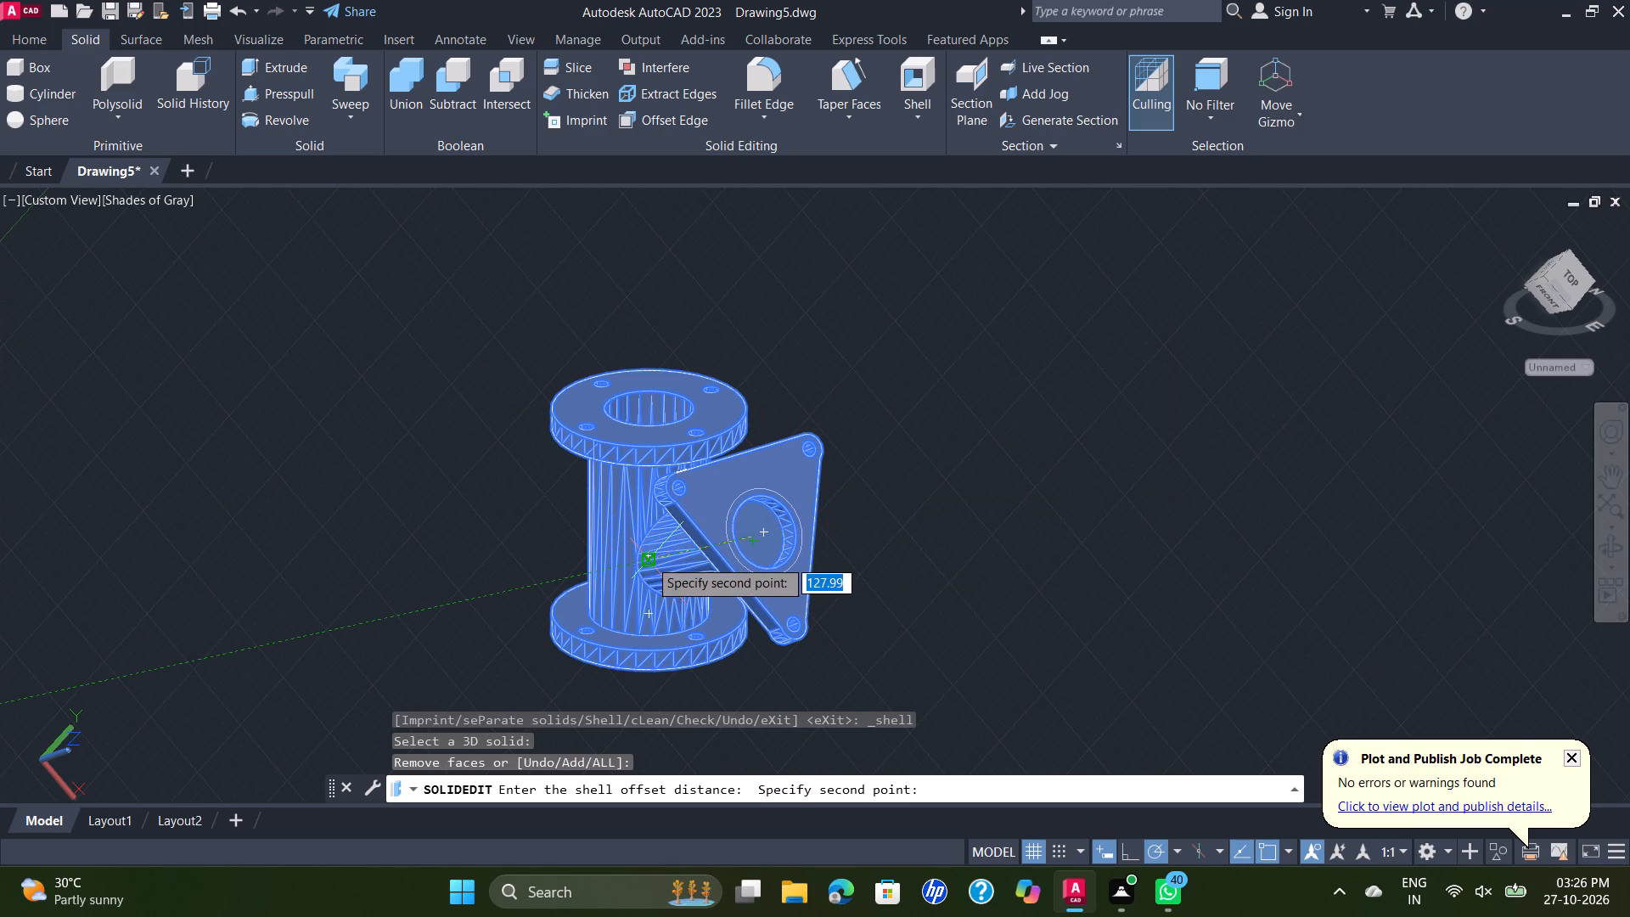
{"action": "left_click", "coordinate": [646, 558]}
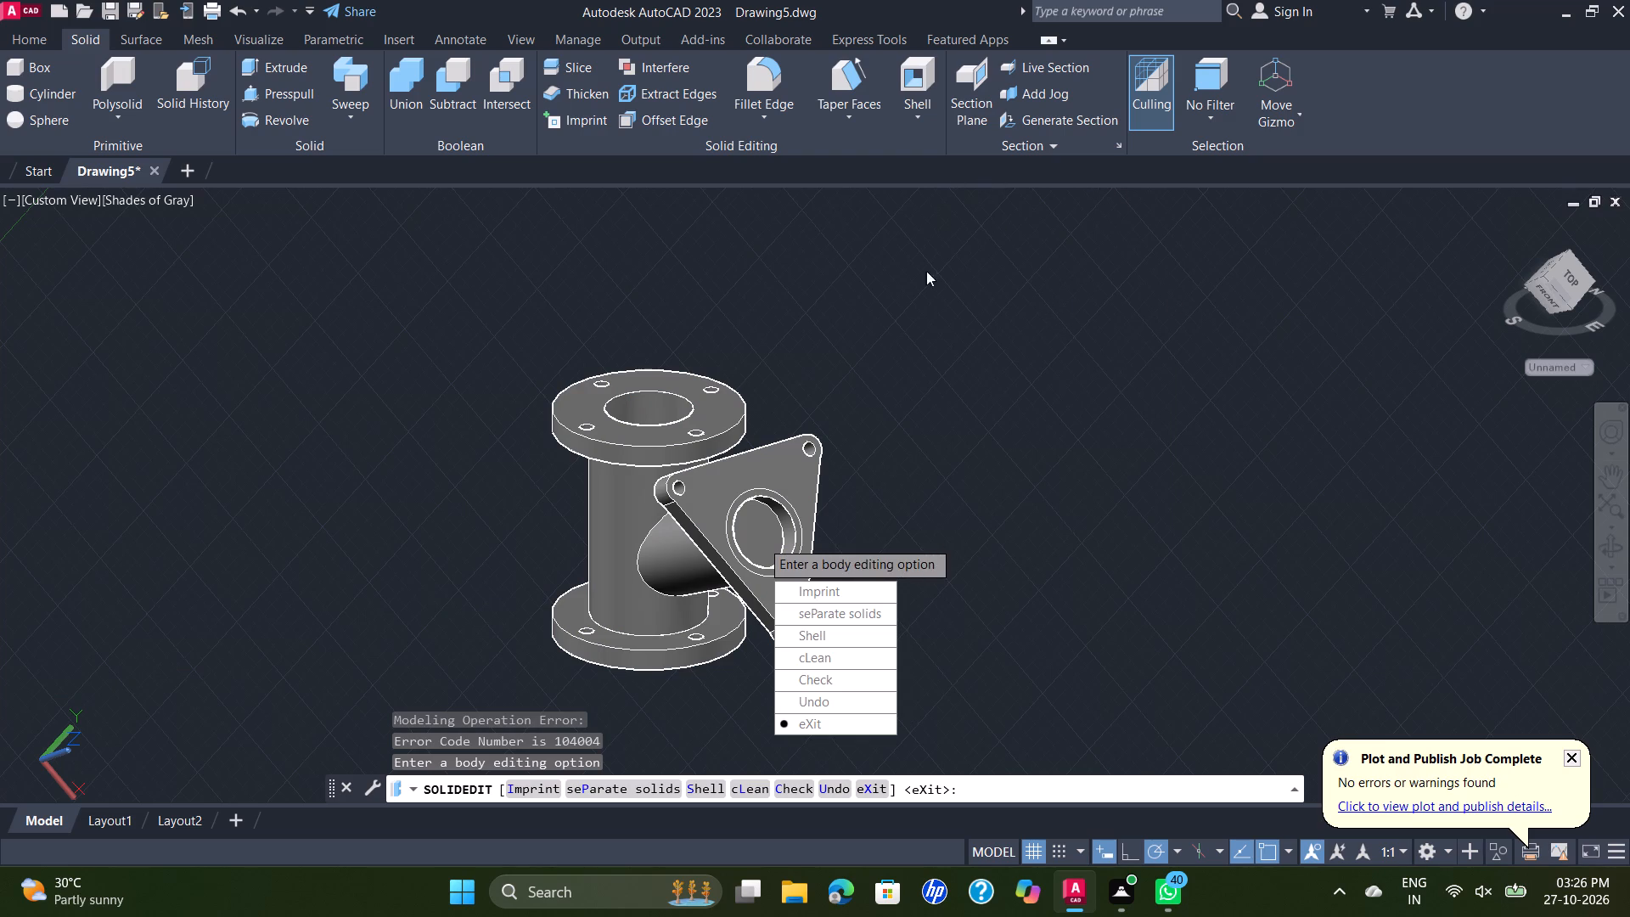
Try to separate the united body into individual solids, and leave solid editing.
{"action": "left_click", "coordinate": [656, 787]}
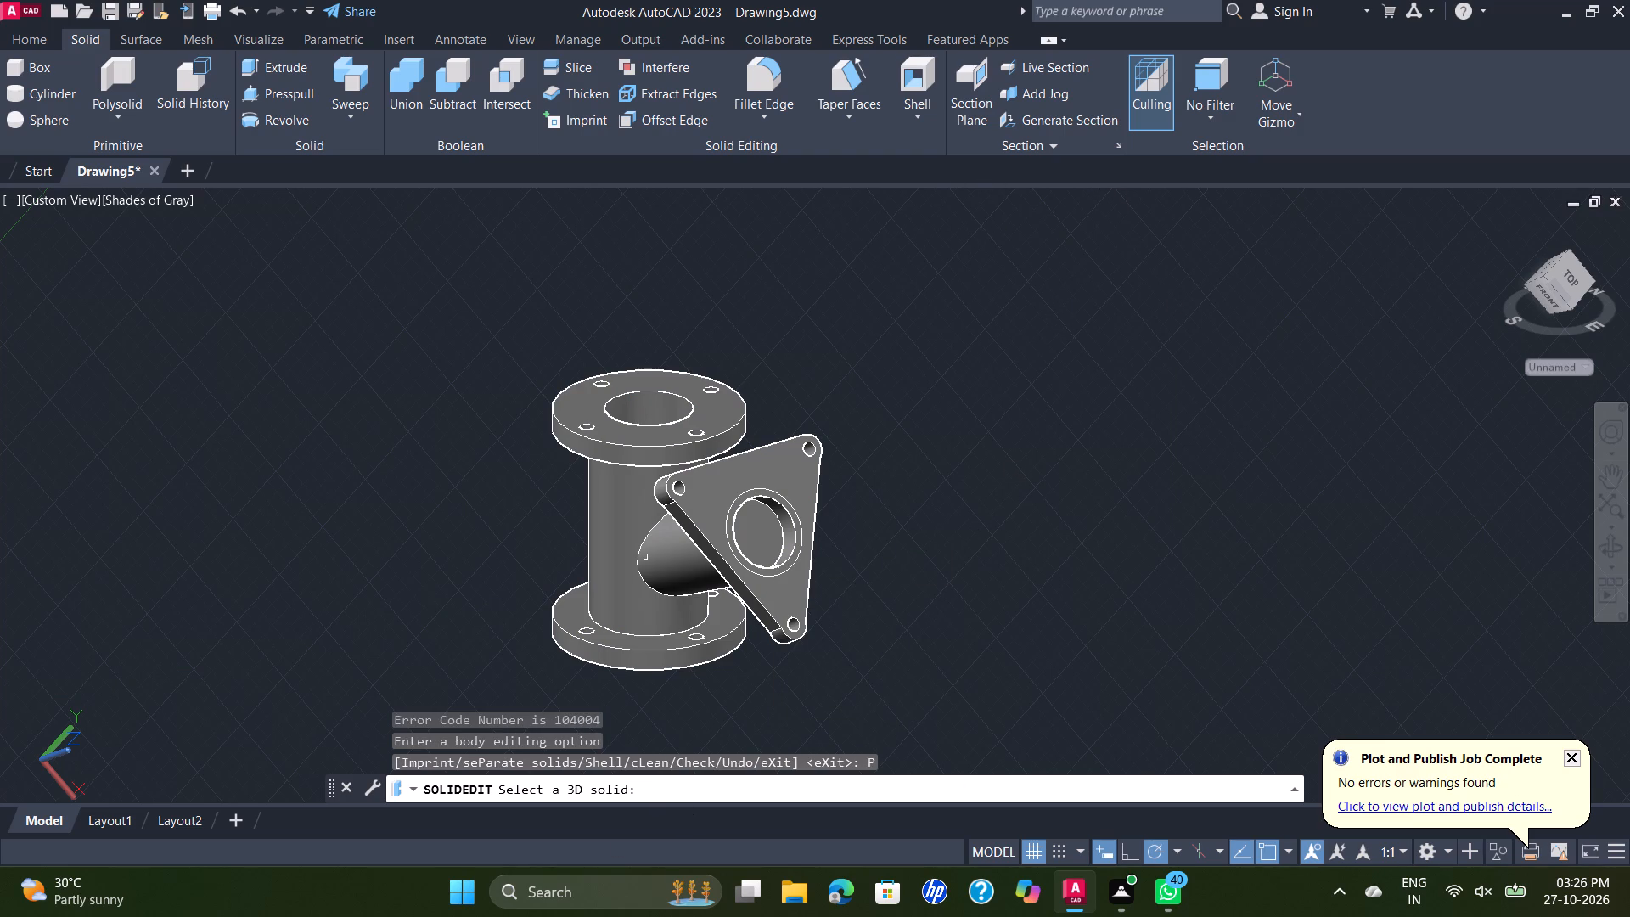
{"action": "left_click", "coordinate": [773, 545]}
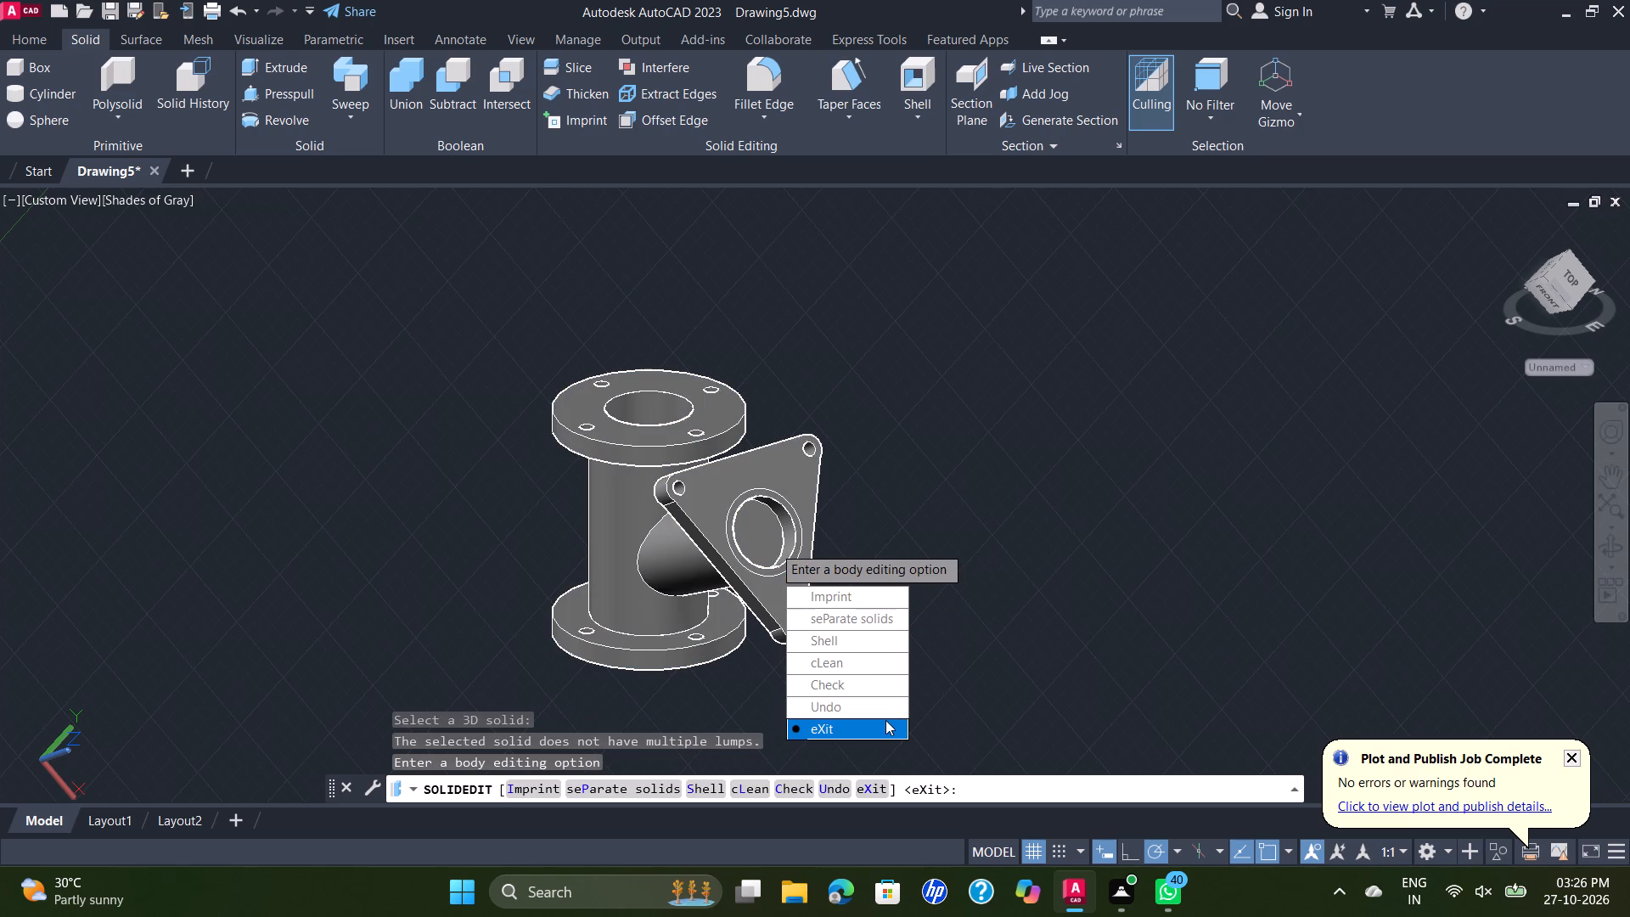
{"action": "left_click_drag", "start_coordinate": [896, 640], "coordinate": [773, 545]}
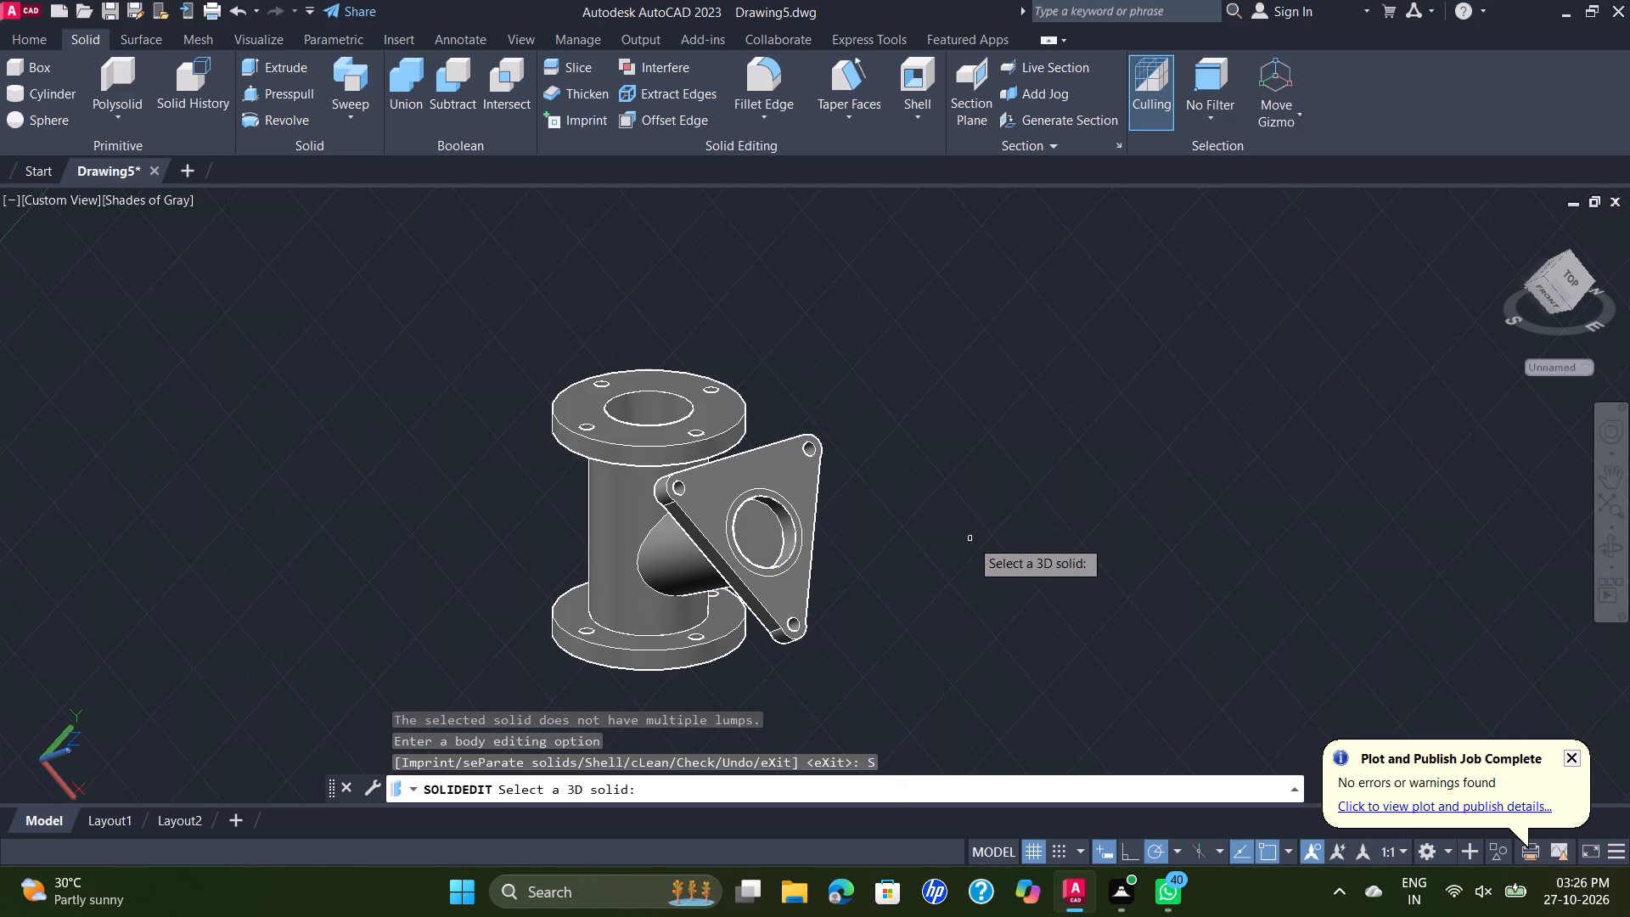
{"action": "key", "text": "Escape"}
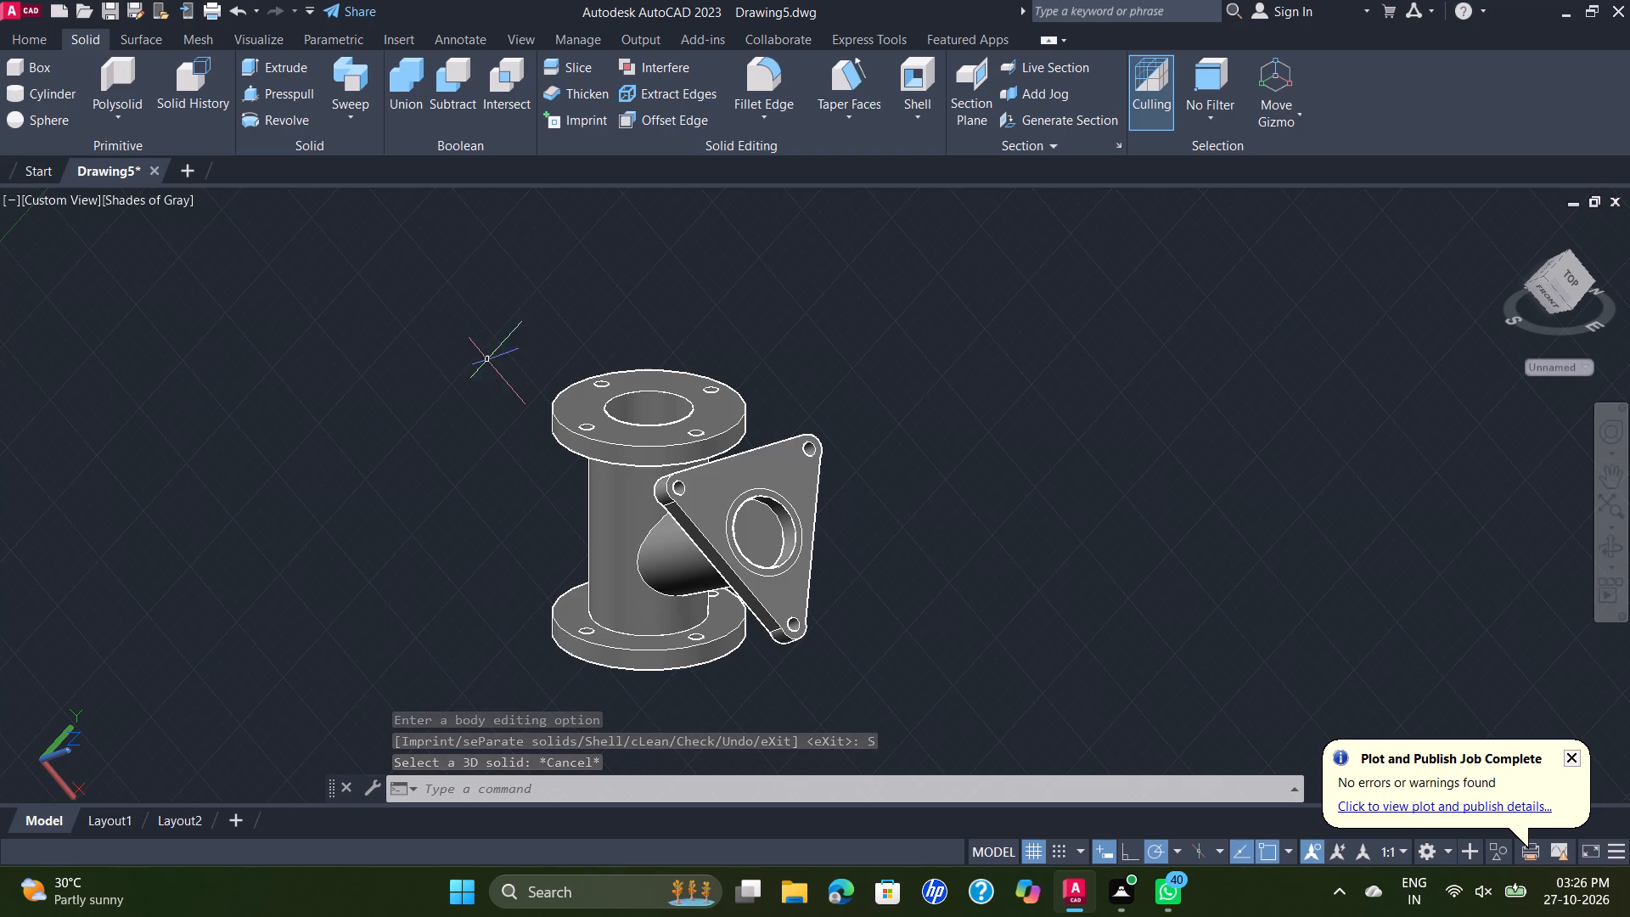
Switch the model to the Front view.
{"action": "middle_click_drag", "start_coordinate": [507, 362], "coordinate": [489, 424]}
{"action": "scroll", "coordinate": [593, 470], "scroll_direction": "up", "scroll_amount": 1}
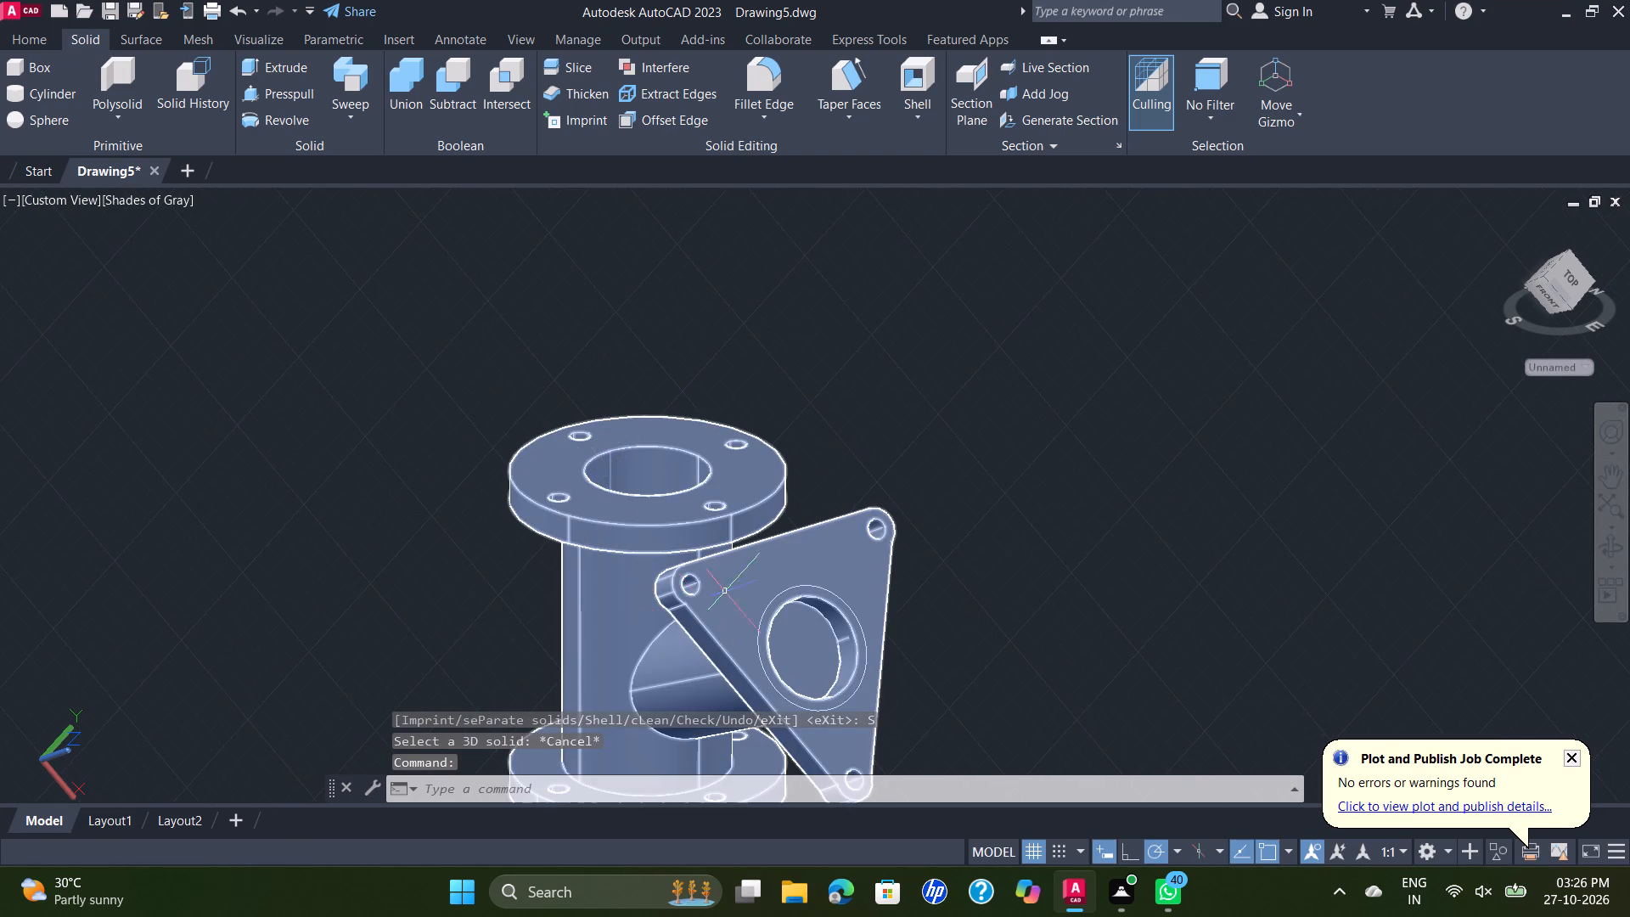
{"action": "middle_click_drag", "start_coordinate": [730, 574], "coordinate": [694, 447]}
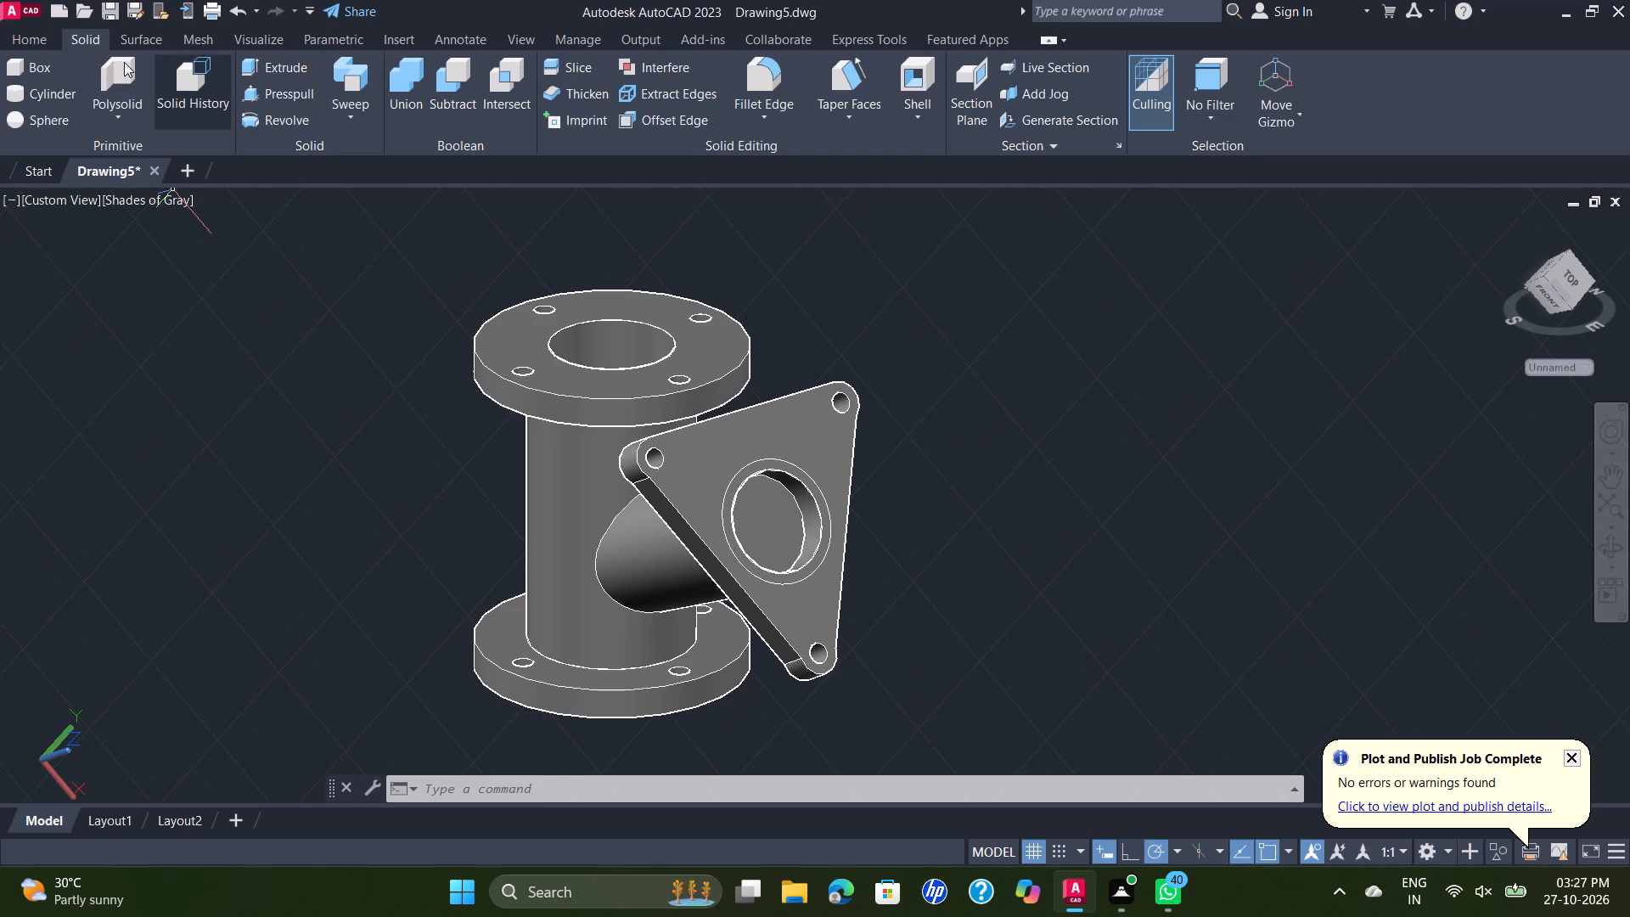
{"action": "left_click", "coordinate": [47, 202]}
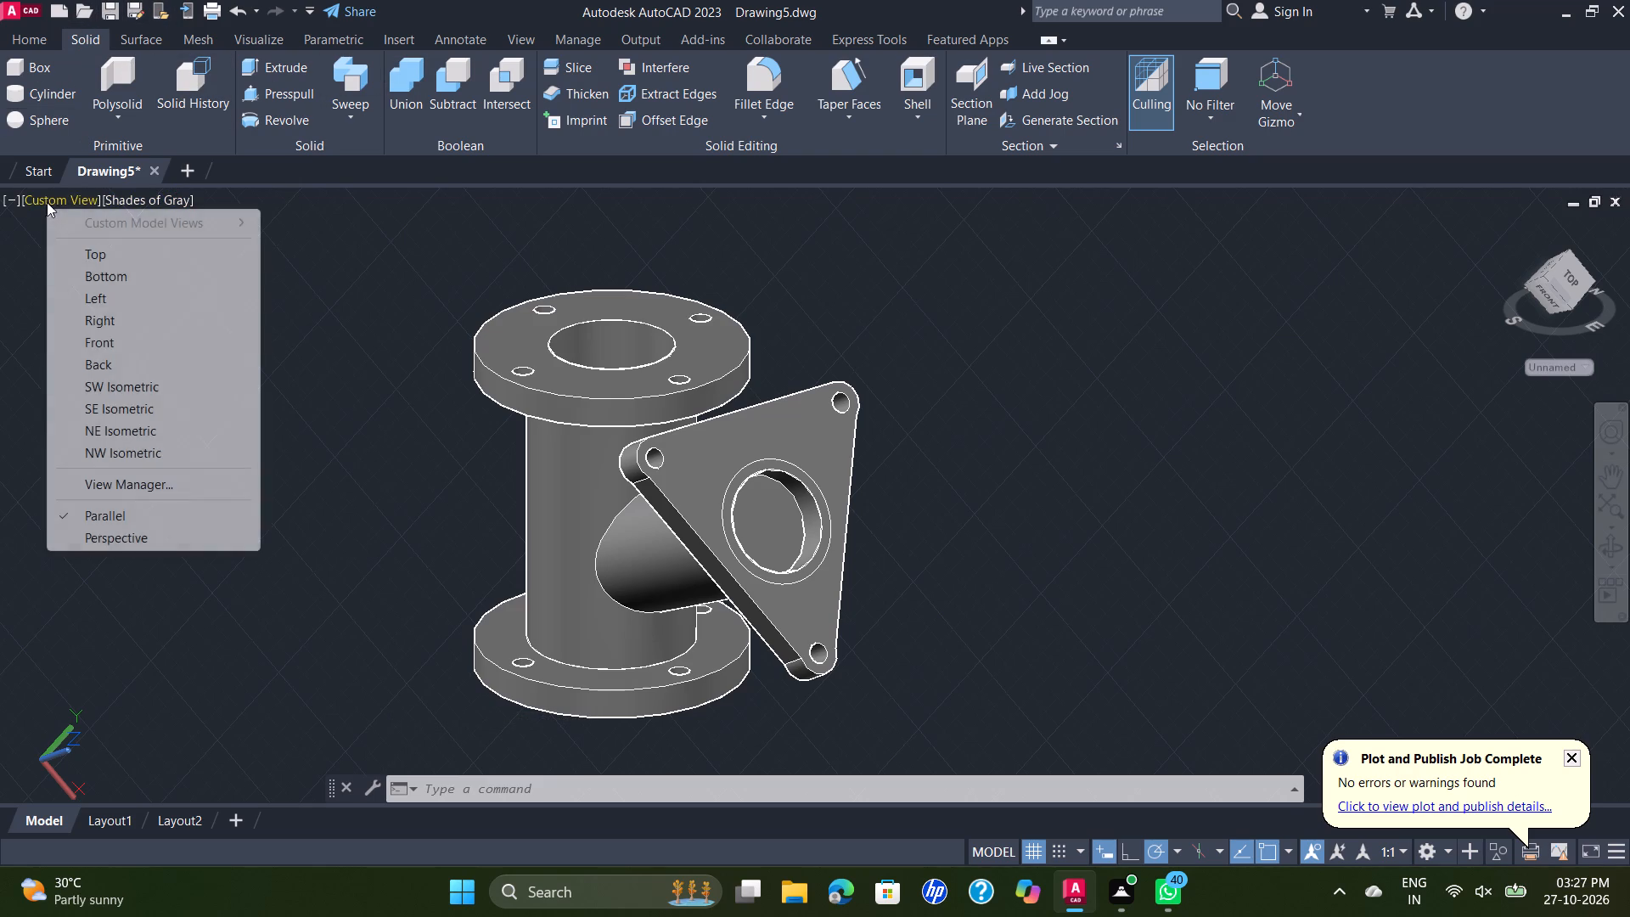
{"action": "left_click", "coordinate": [127, 345]}
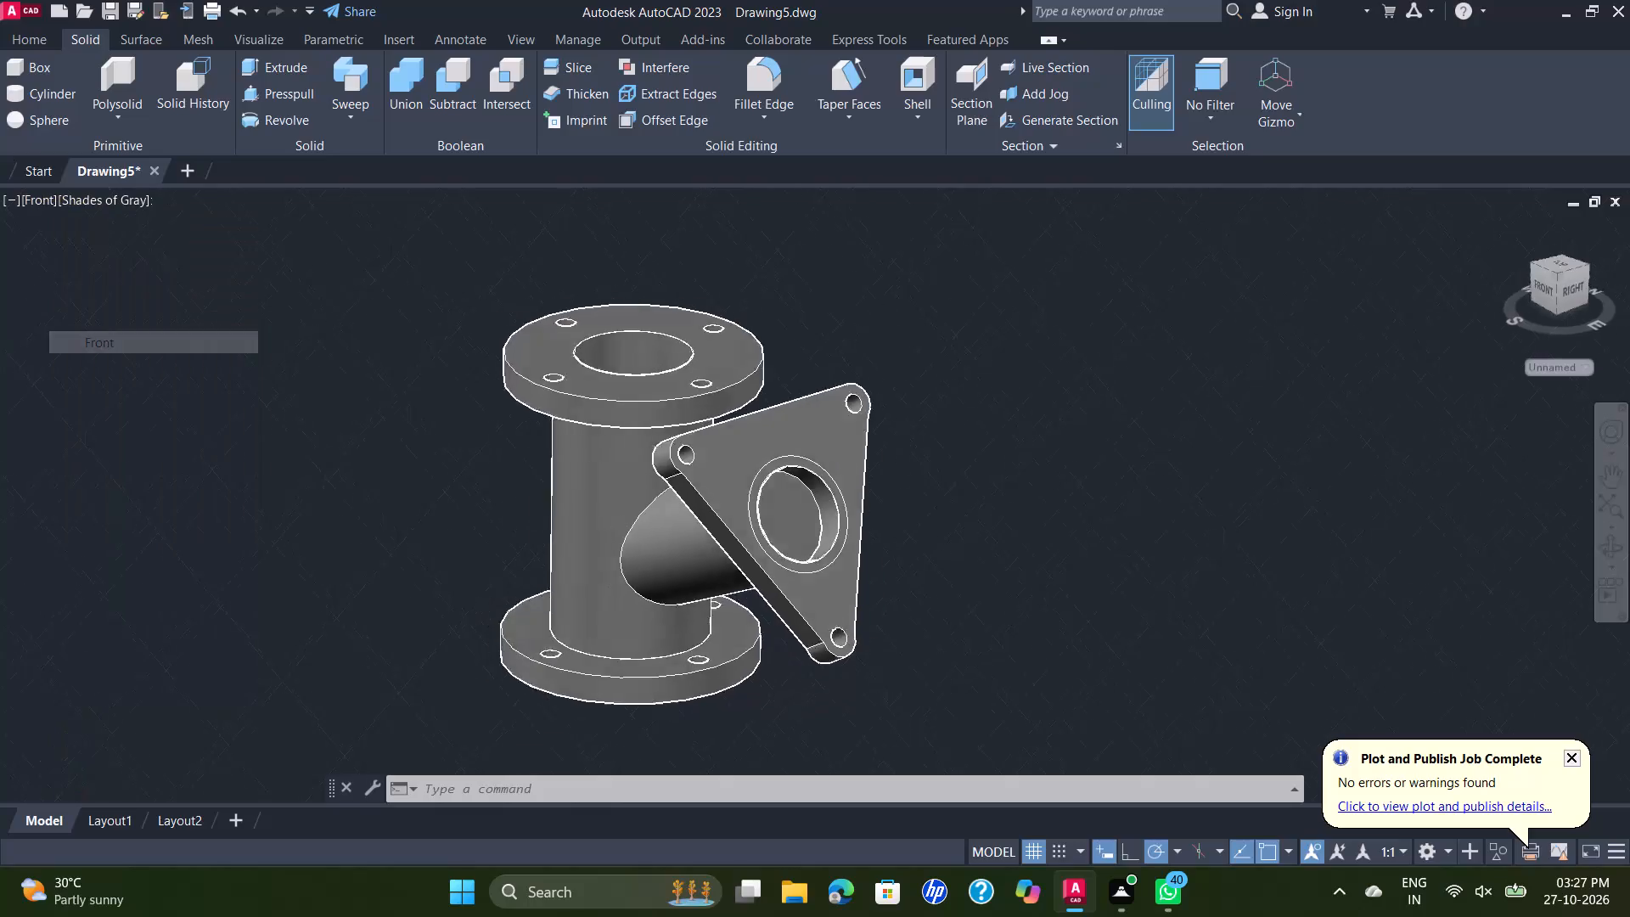
{"action": "scroll", "coordinate": [1067, 541], "scroll_direction": "up", "scroll_amount": 1}
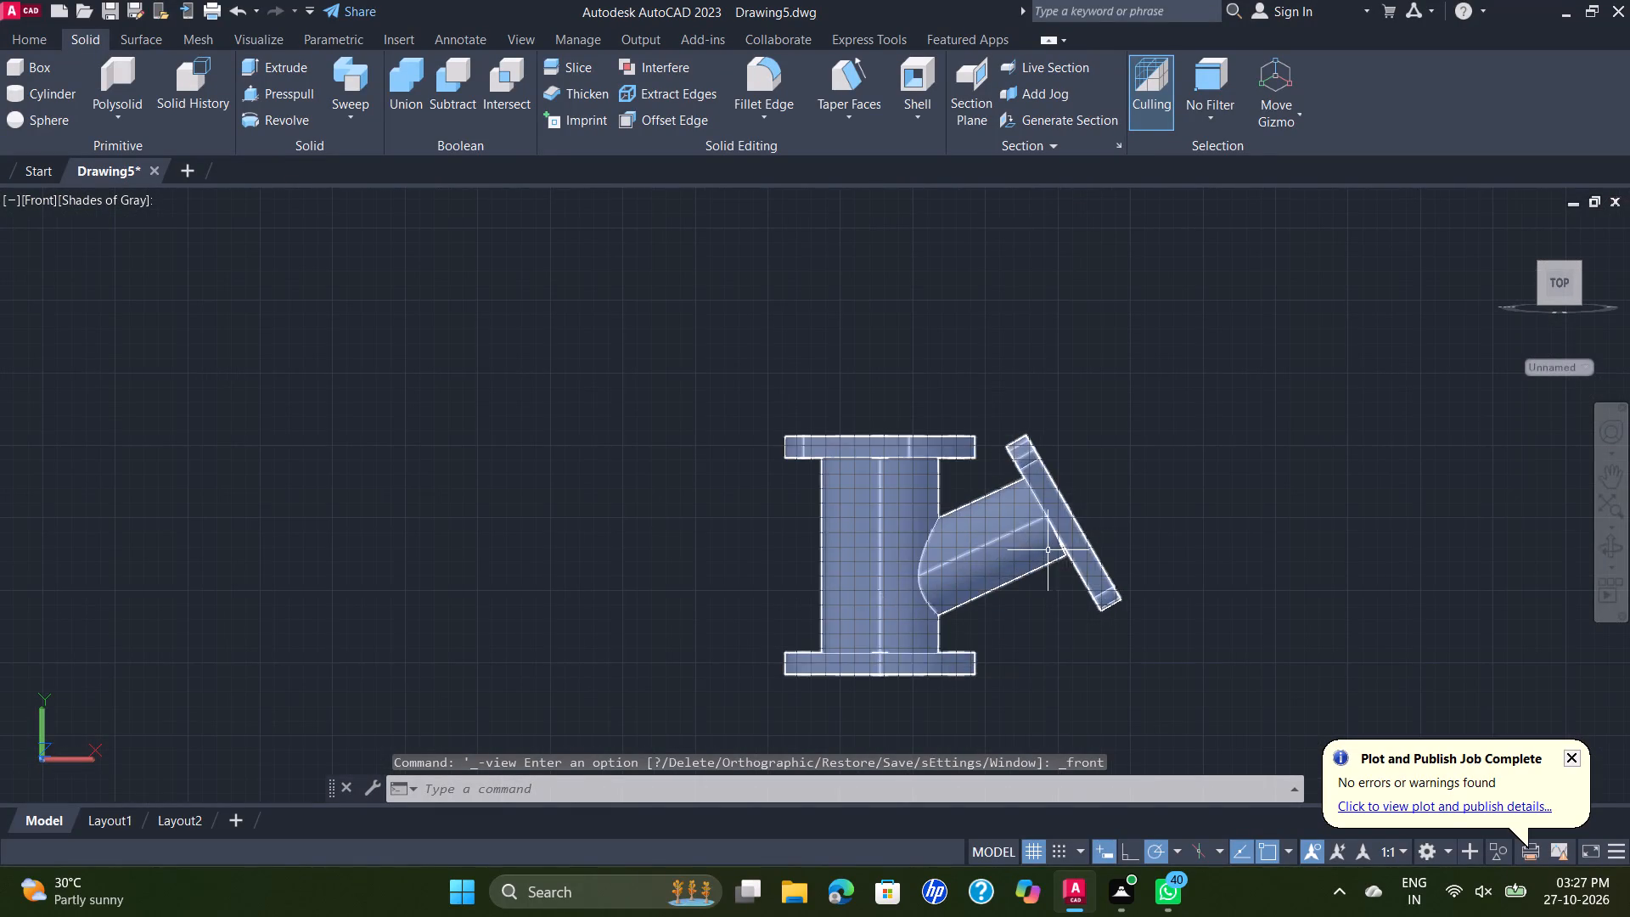
{"action": "left_click", "coordinate": [789, 78]}
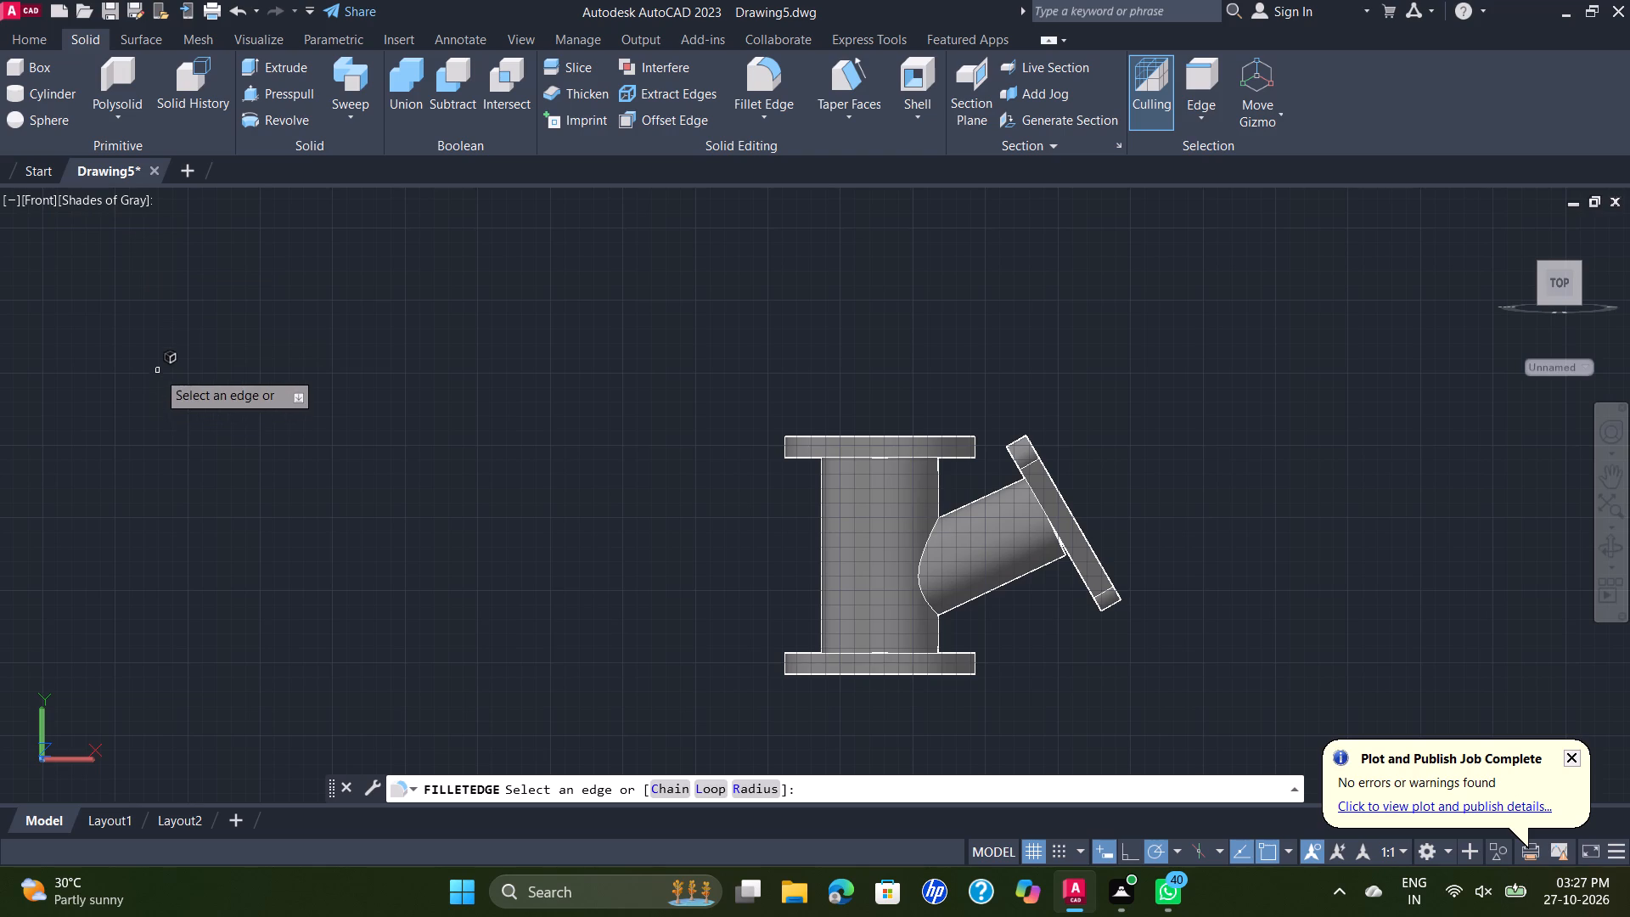
{"action": "key", "text": "Escape"}
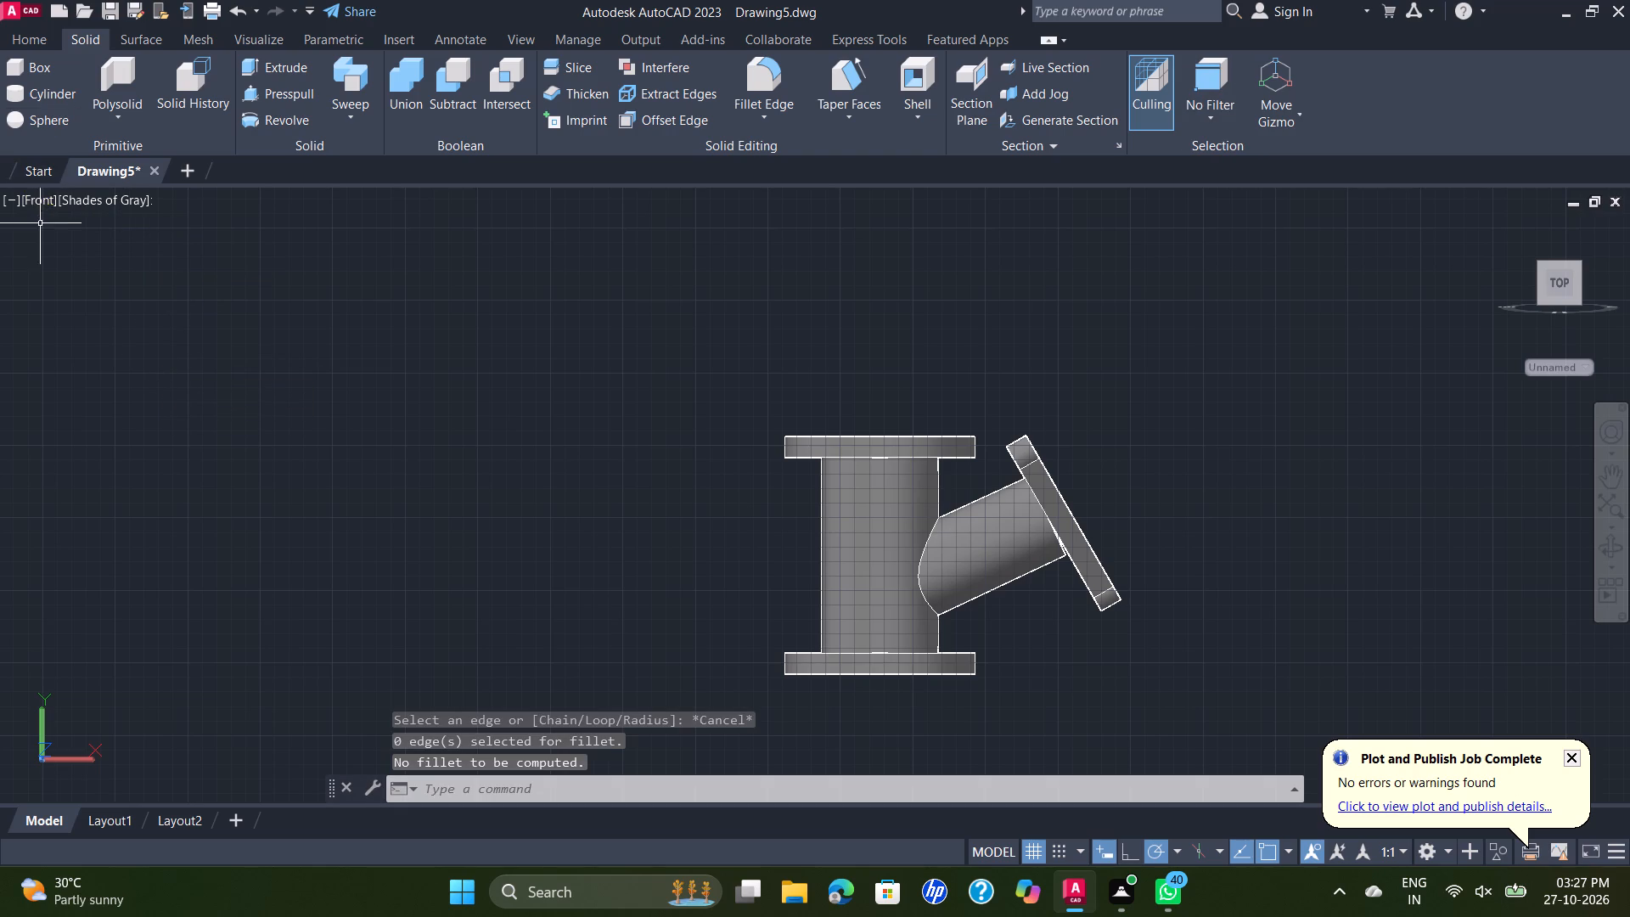
From the SE Isometric view, fillet the junction edge between the branch and the main cylinder with a radius of 3.
{"action": "left_click", "coordinate": [44, 198]}
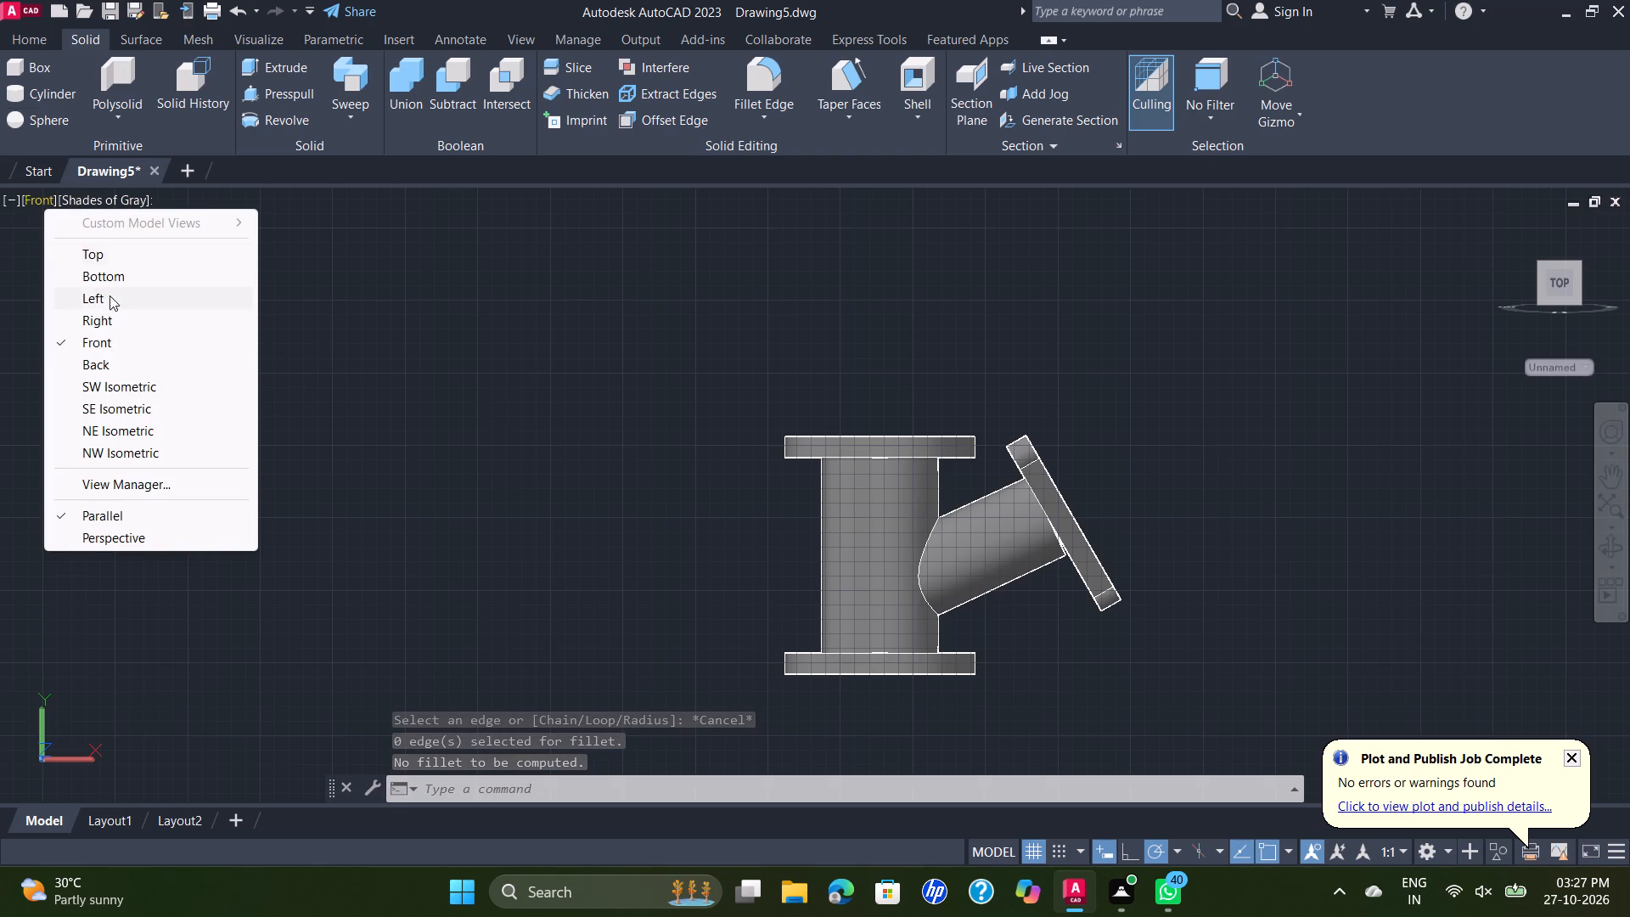
{"action": "left_click", "coordinate": [121, 409]}
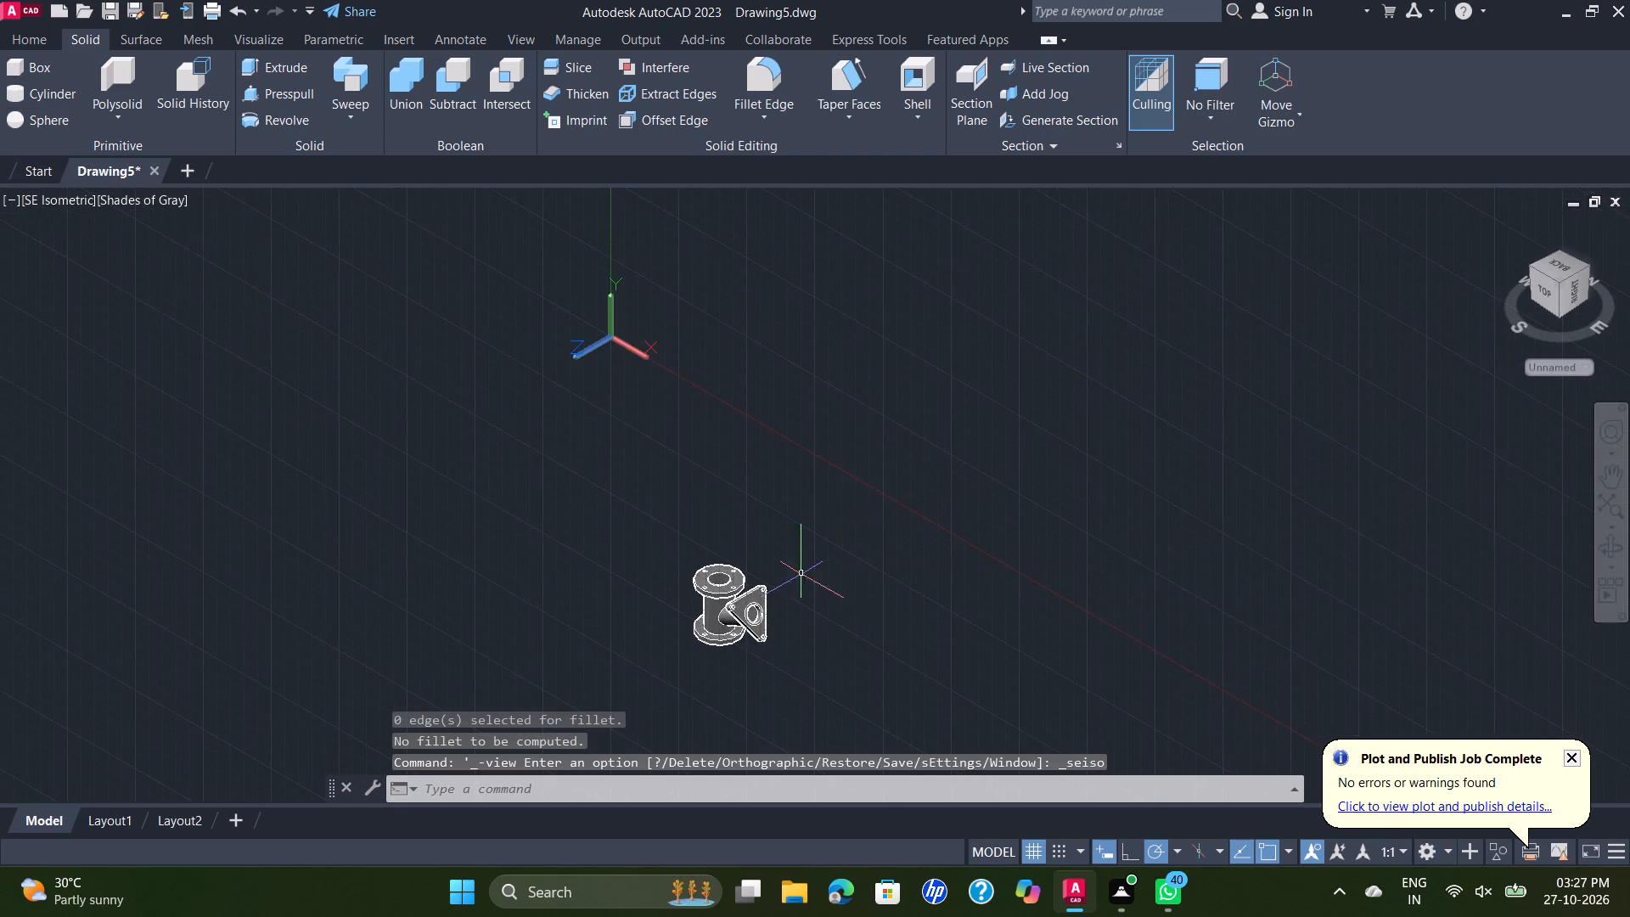
{"action": "scroll", "coordinate": [718, 609], "scroll_direction": "up", "scroll_amount": 2}
{"action": "scroll", "coordinate": [837, 661], "scroll_direction": "up", "scroll_amount": 1}
{"action": "middle_click_drag", "start_coordinate": [829, 636], "coordinate": [865, 471]}
{"action": "scroll", "coordinate": [715, 437], "scroll_direction": "up", "scroll_amount": 2}
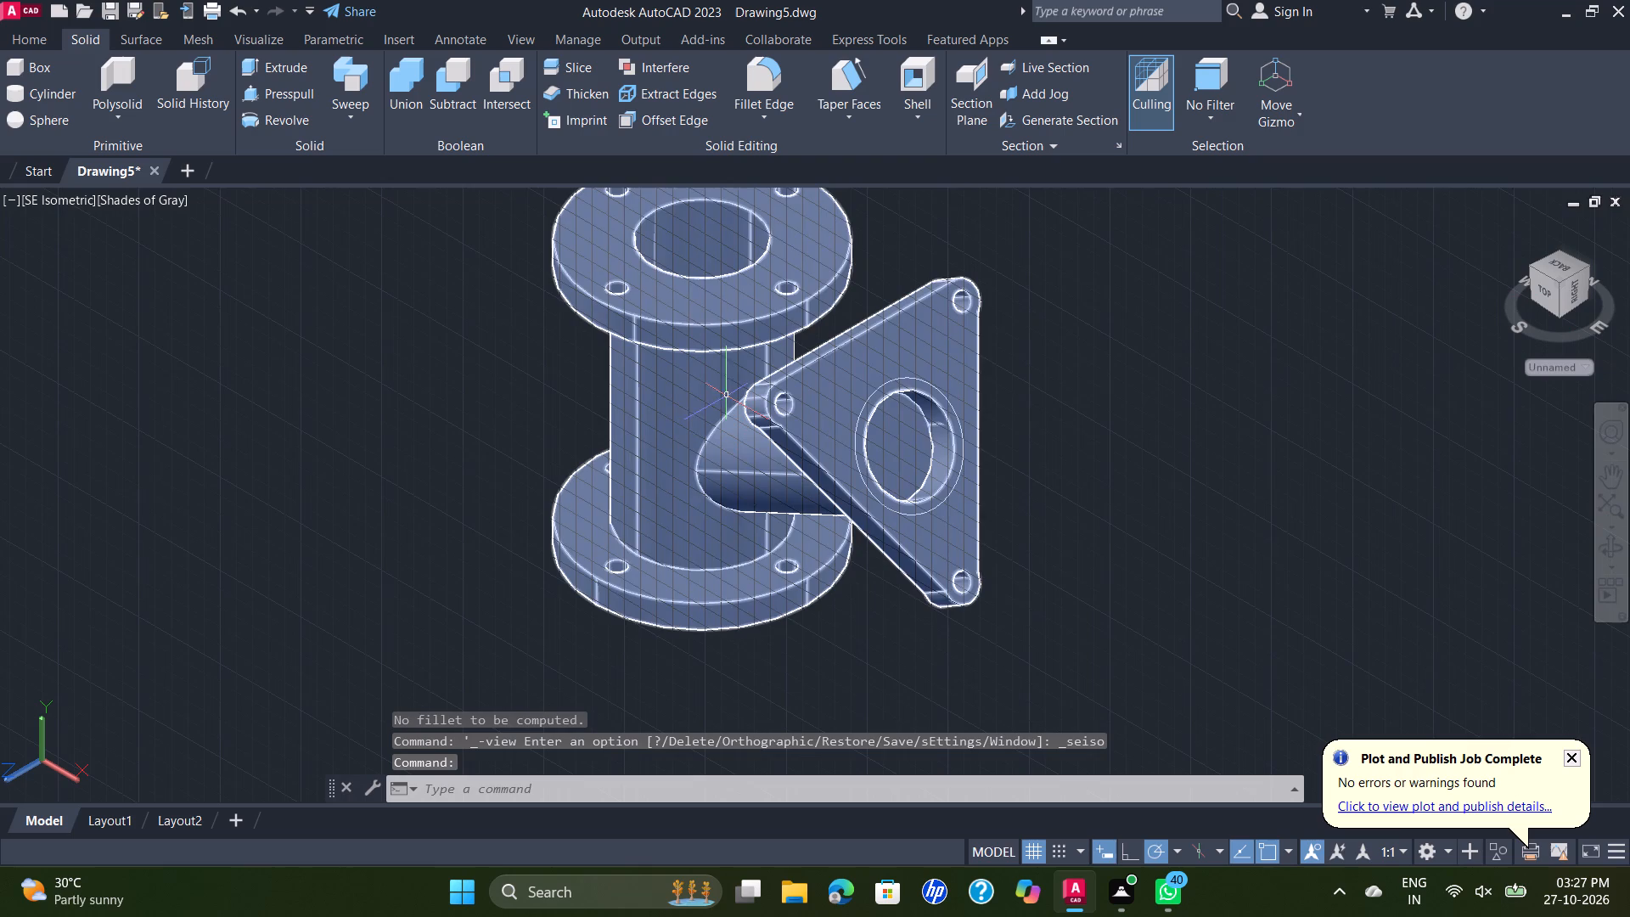
{"action": "left_click", "coordinate": [762, 65]}
{"action": "scroll", "coordinate": [713, 436], "scroll_direction": "up", "scroll_amount": 2}
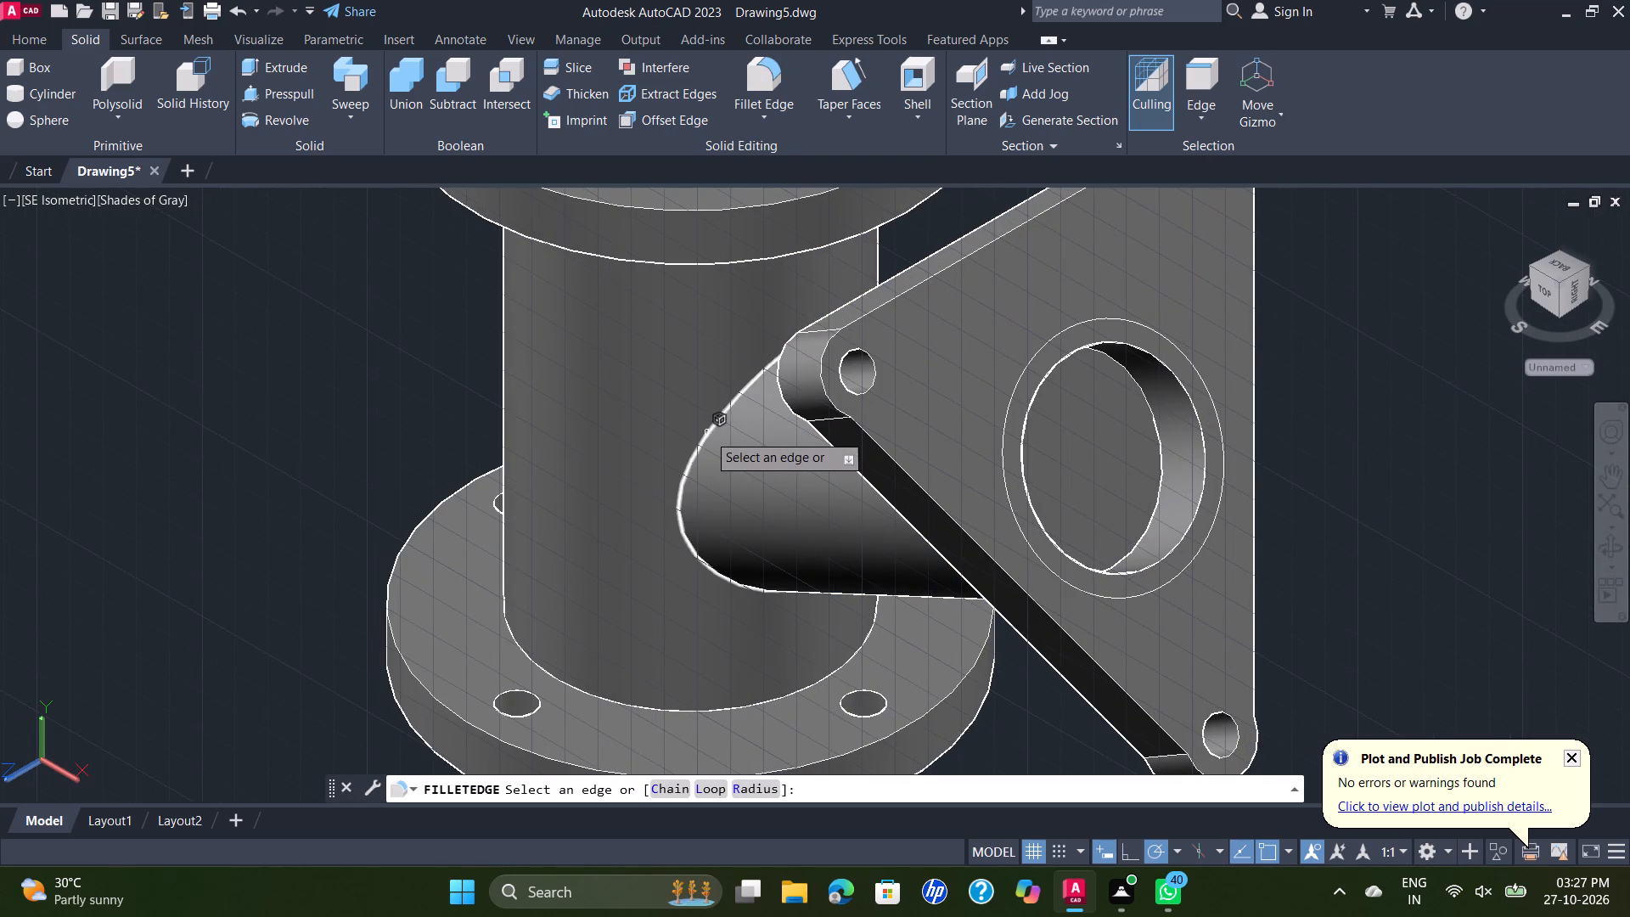
{"action": "left_click", "coordinate": [703, 435]}
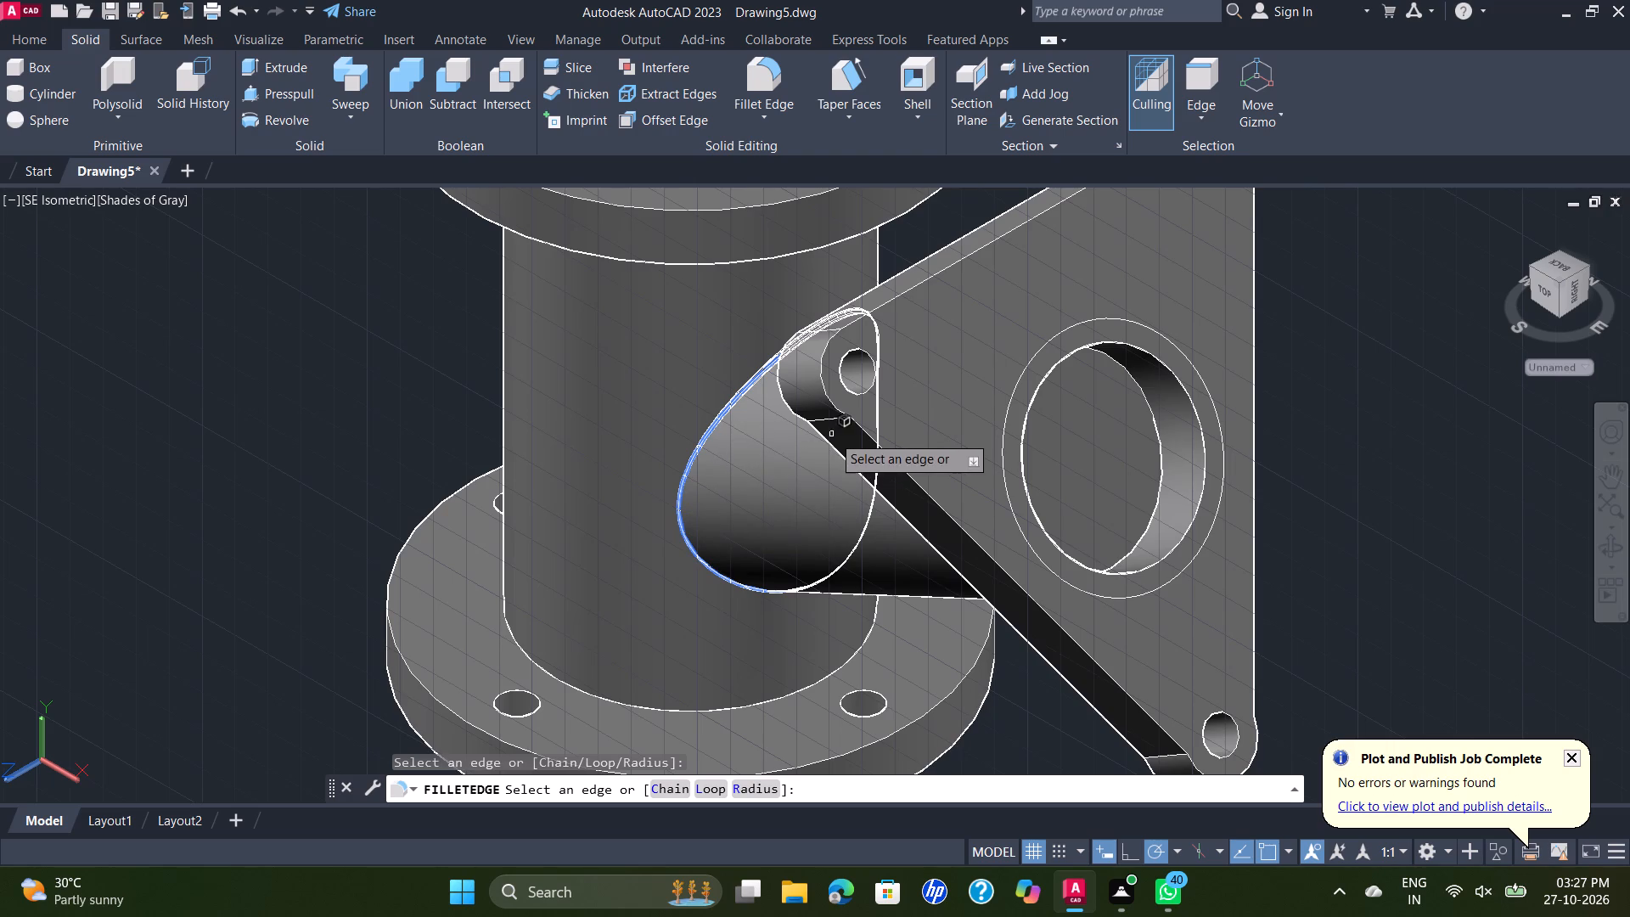
{"action": "middle_click_drag", "start_coordinate": [904, 461], "coordinate": [964, 437], "text": "shift"}
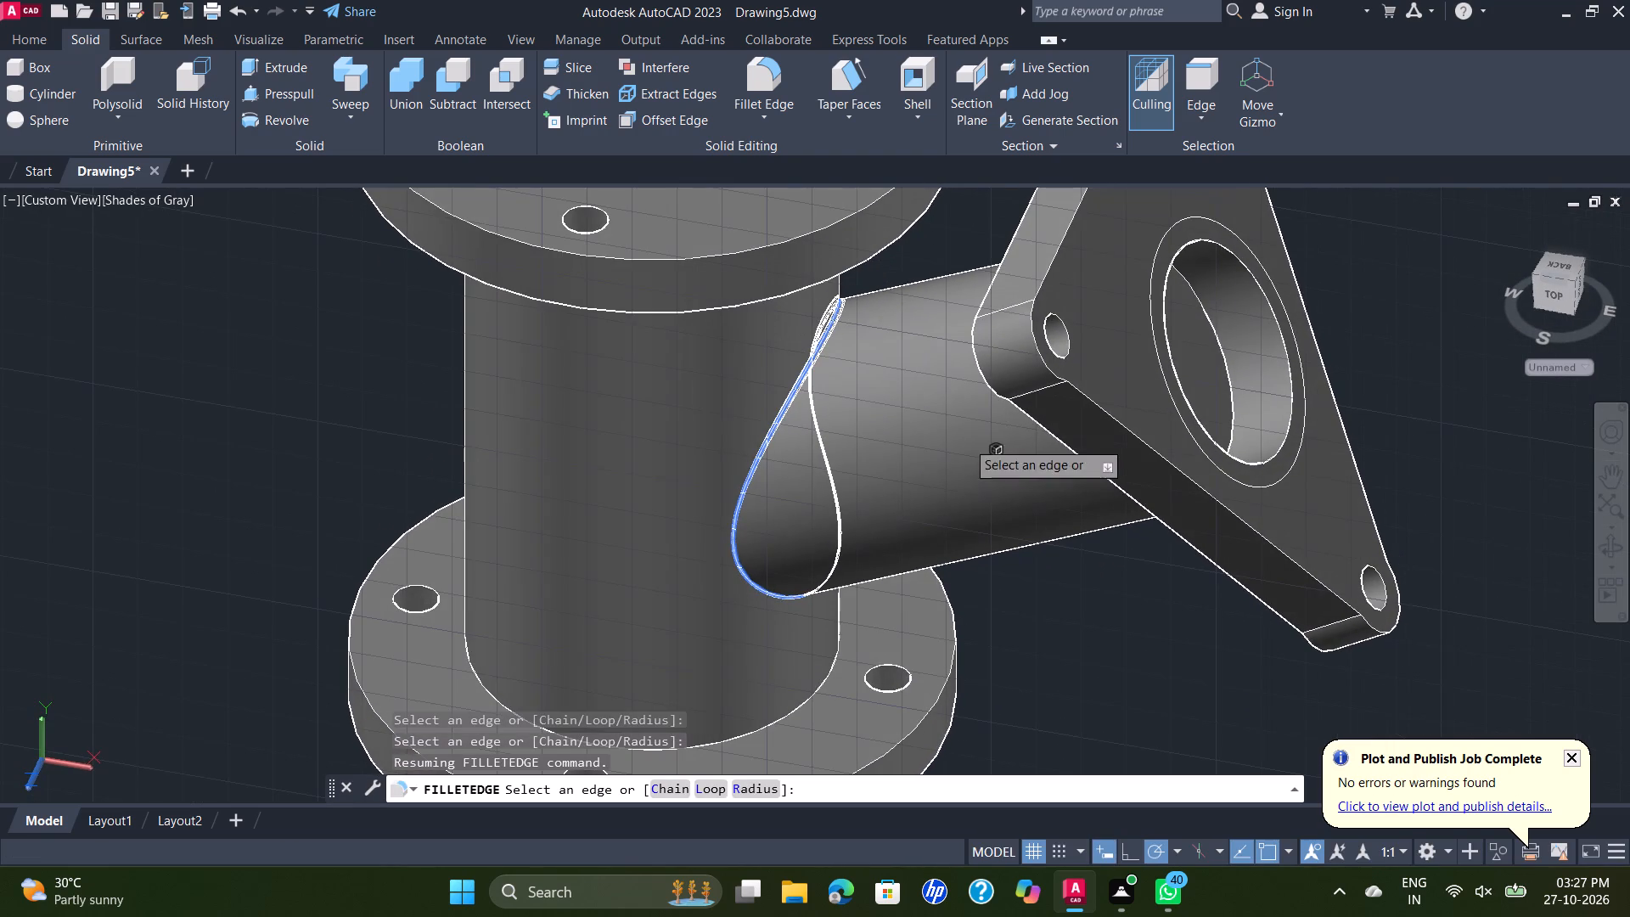
{"action": "middle_click_drag", "start_coordinate": [964, 437], "coordinate": [940, 413], "text": "shift"}
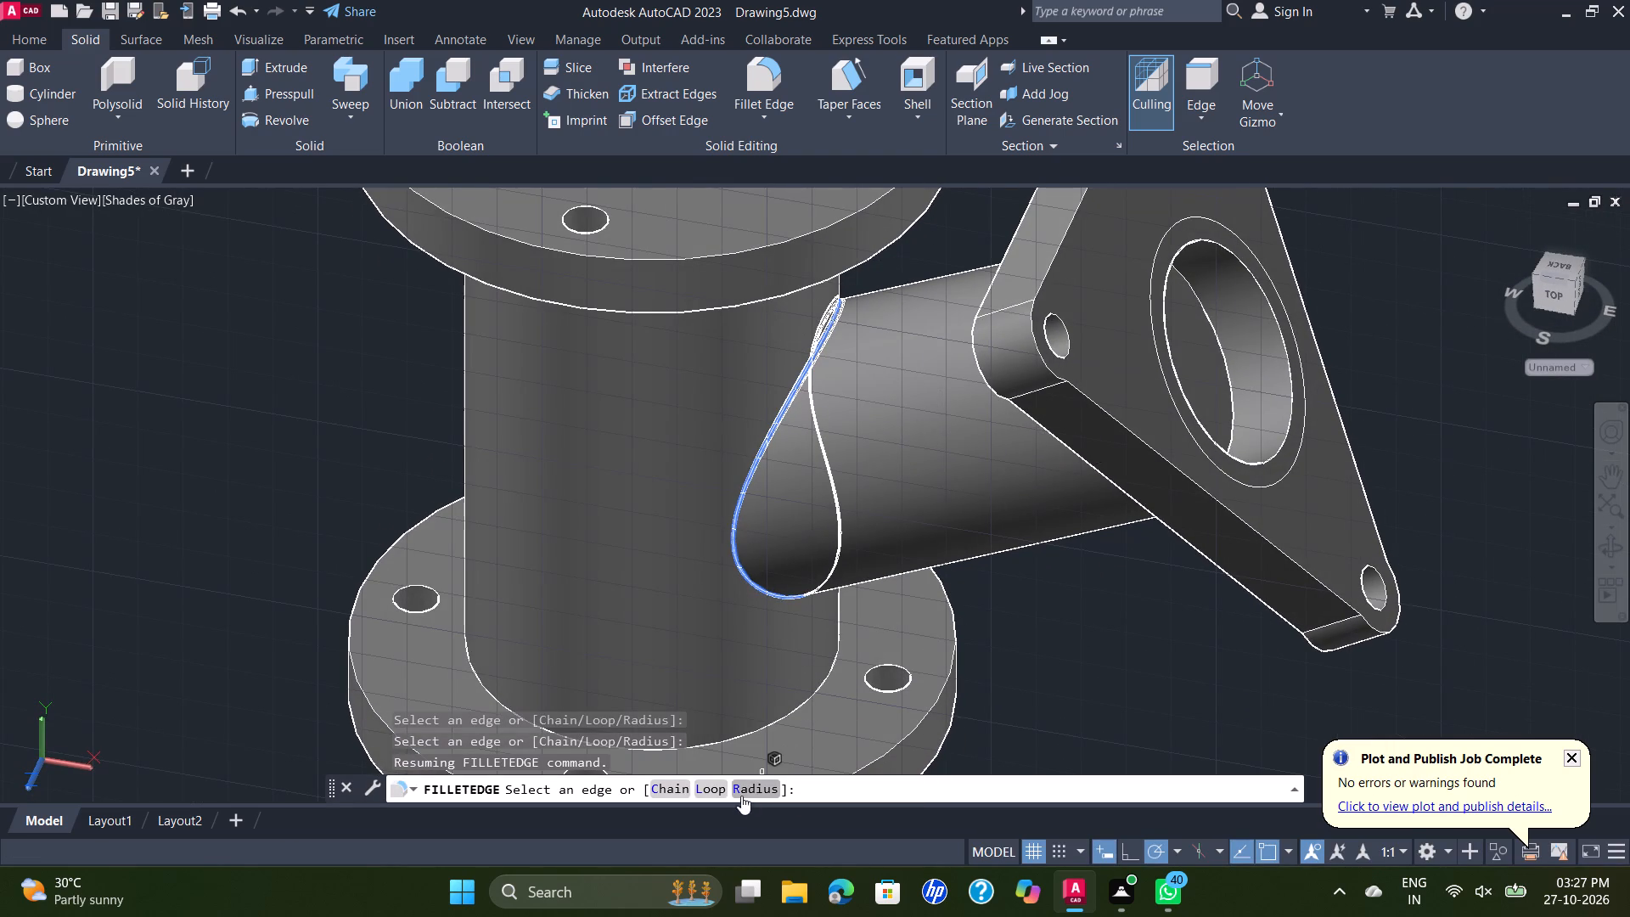
{"action": "left_click", "coordinate": [750, 779]}
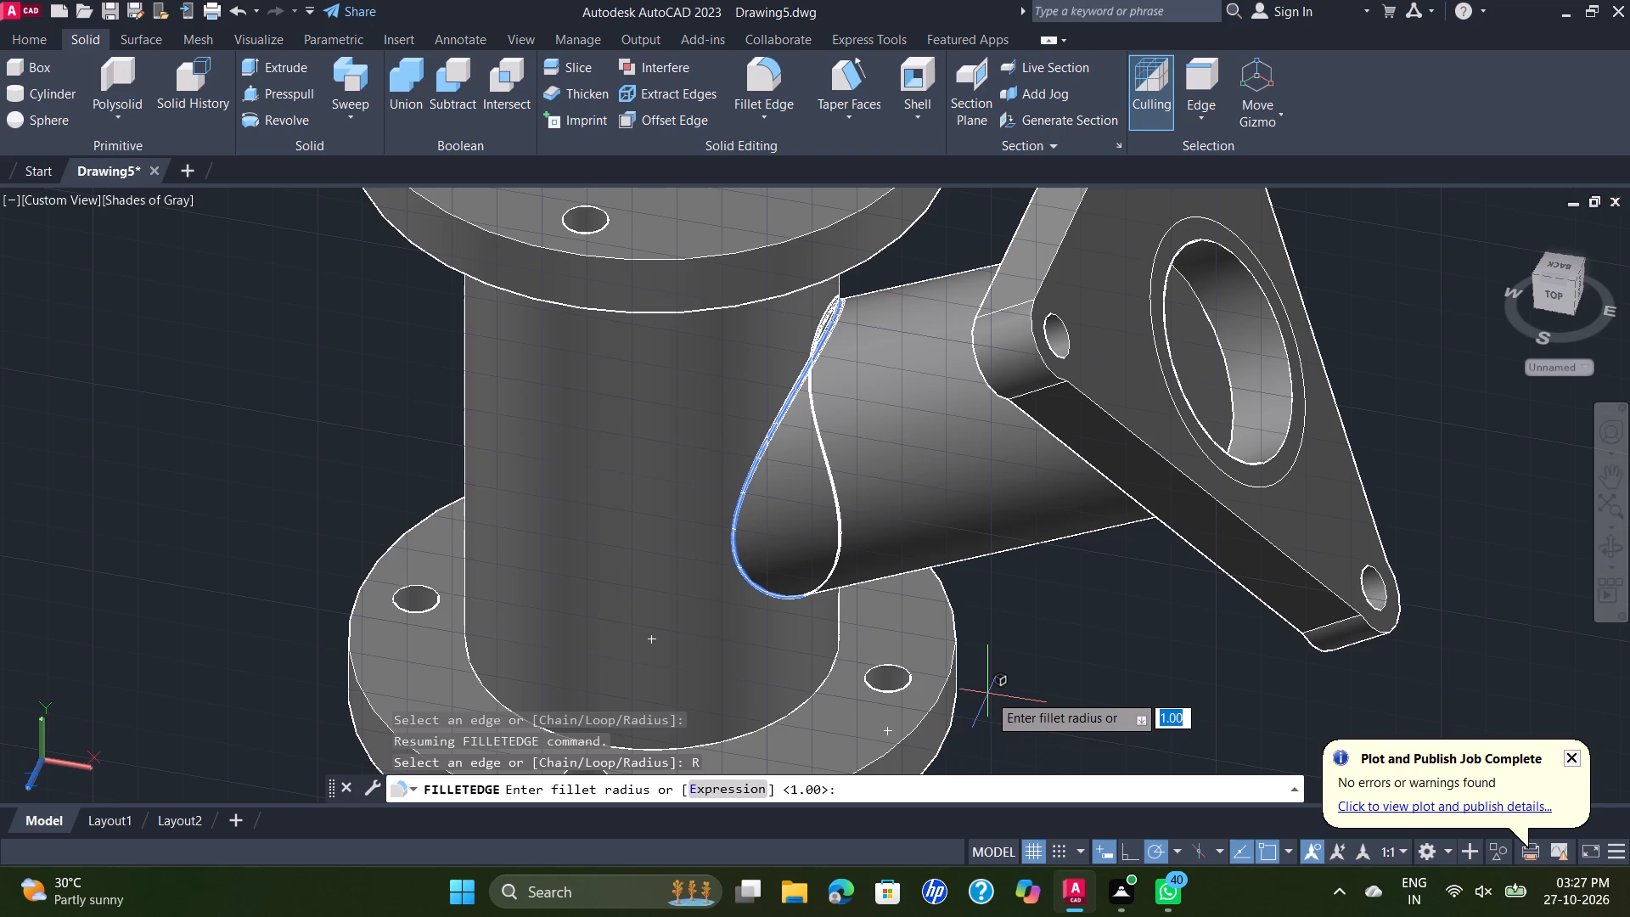
{"action": "key", "text": "3"}
{"action": "key", "text": "Return"}
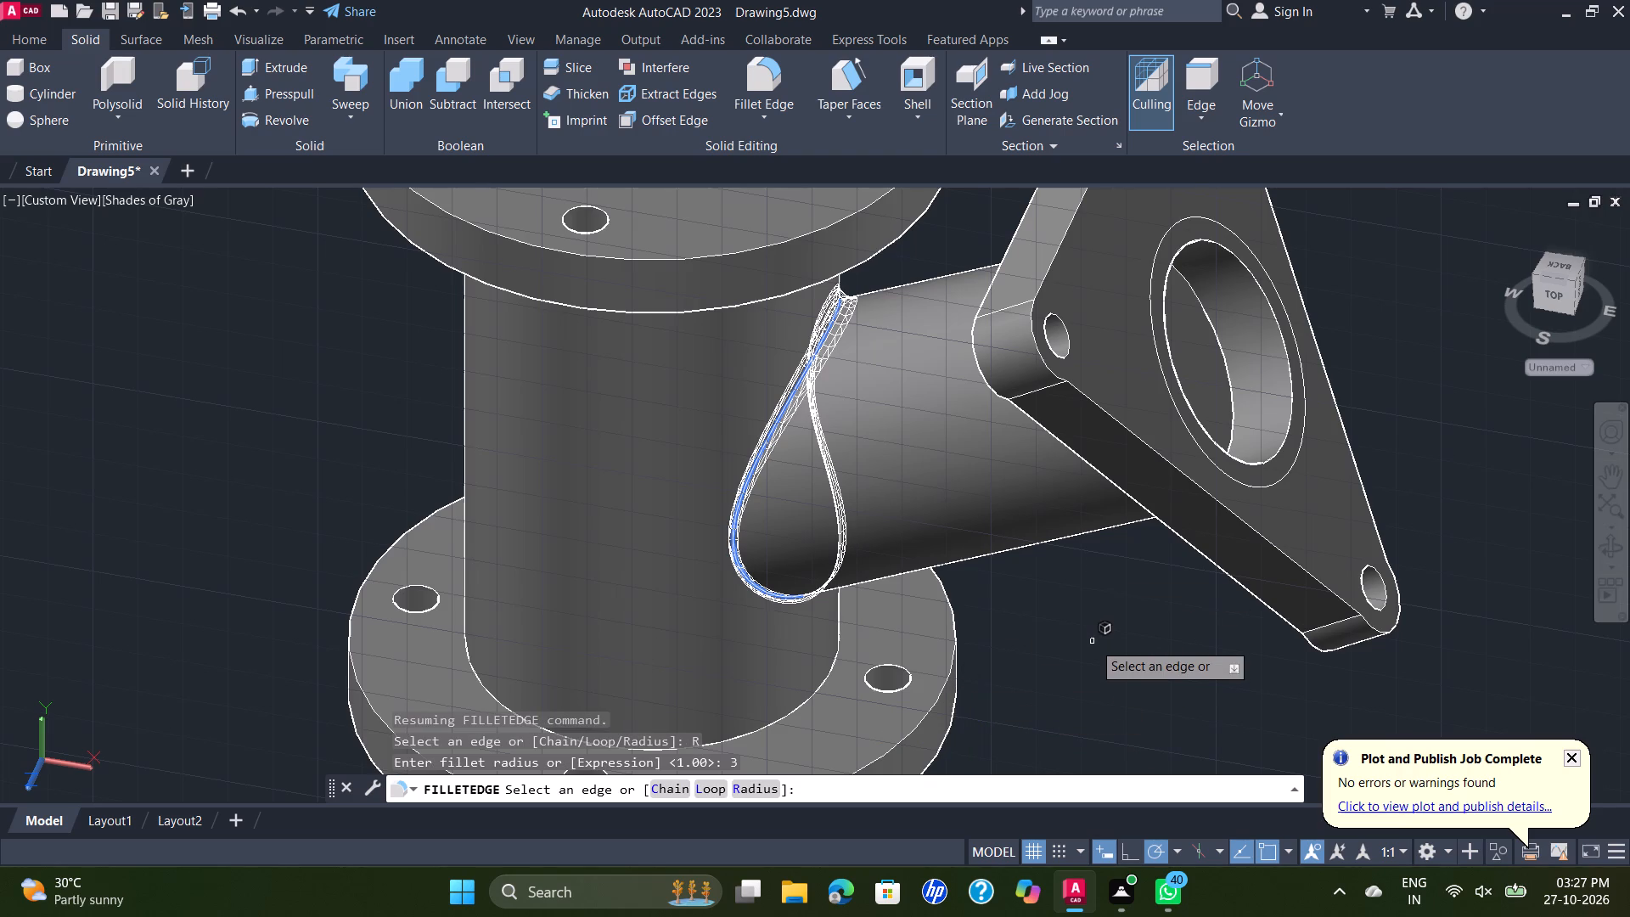
{"action": "key", "text": "Return"}
{"action": "key", "text": "Return"}
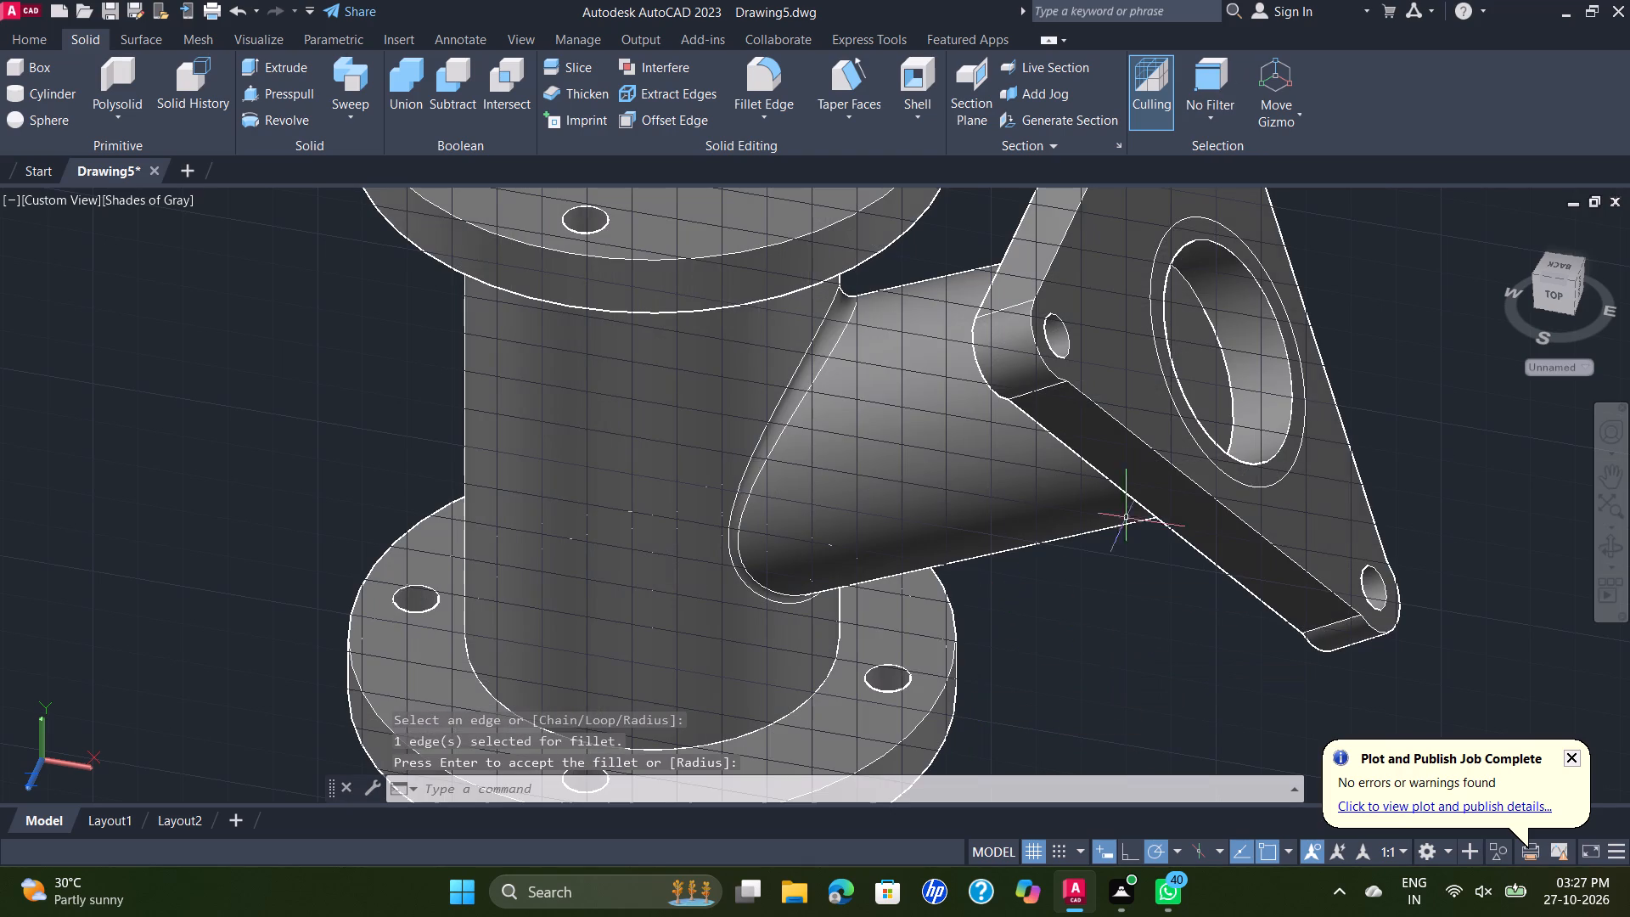
Examine the filleted junction and the triangular flange's opening from several sides, and return to the SE Isometric view.
{"action": "scroll", "coordinate": [1380, 335], "scroll_direction": "down", "scroll_amount": 2}
{"action": "middle_click_drag", "start_coordinate": [1361, 346], "coordinate": [1352, 348], "text": "shift"}
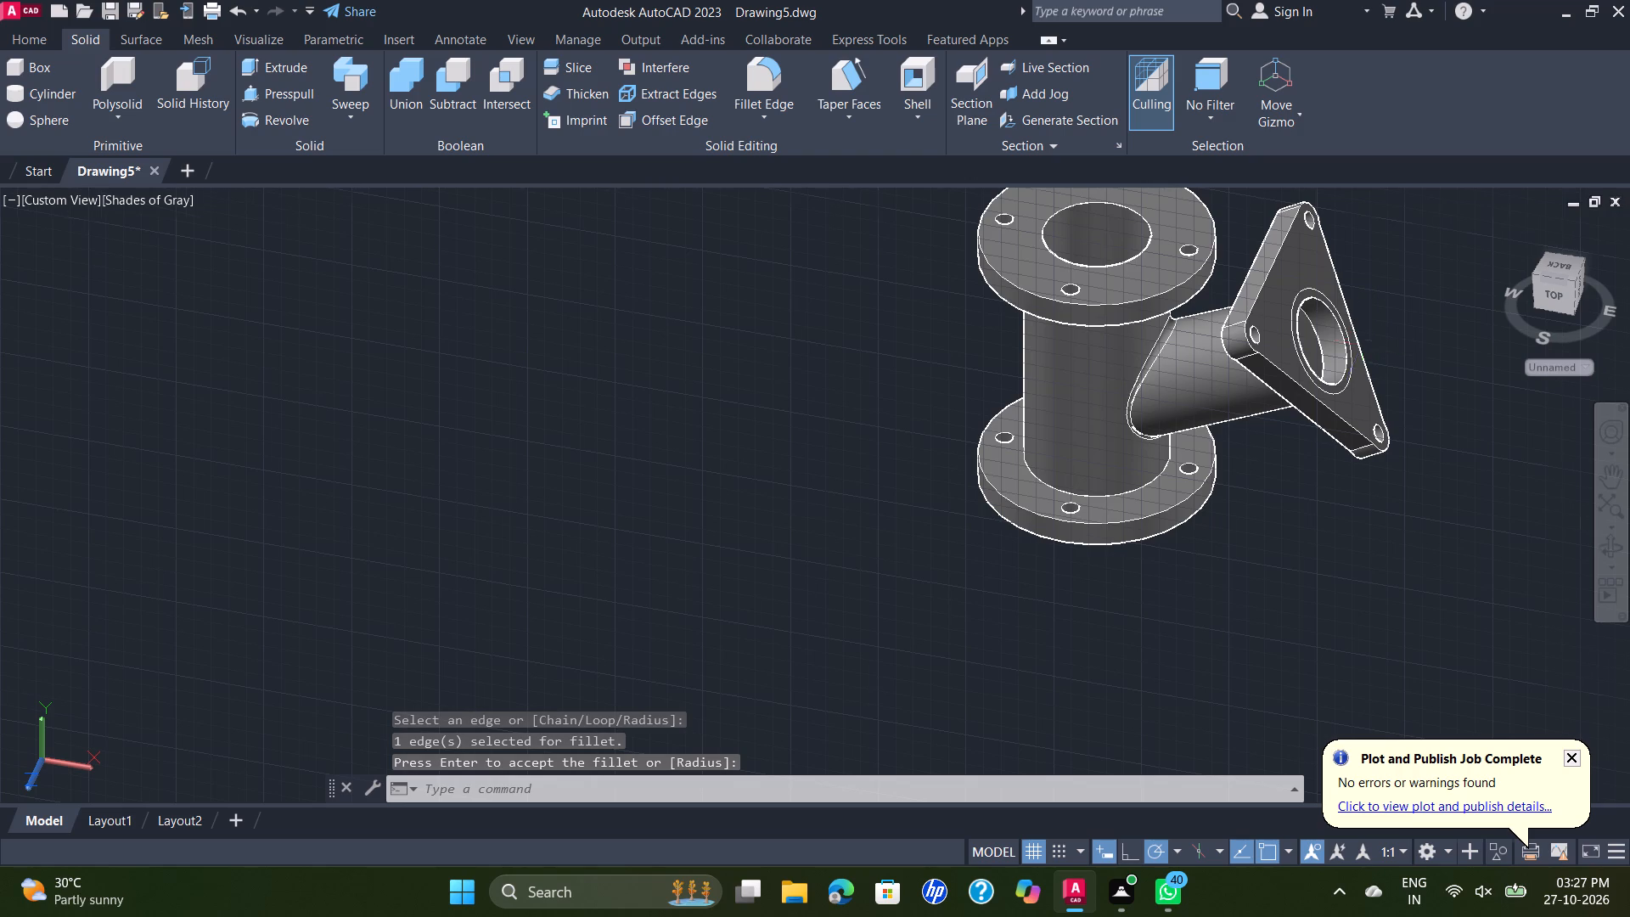
{"action": "middle_click_drag", "start_coordinate": [1352, 348], "coordinate": [995, 351], "text": "shift"}
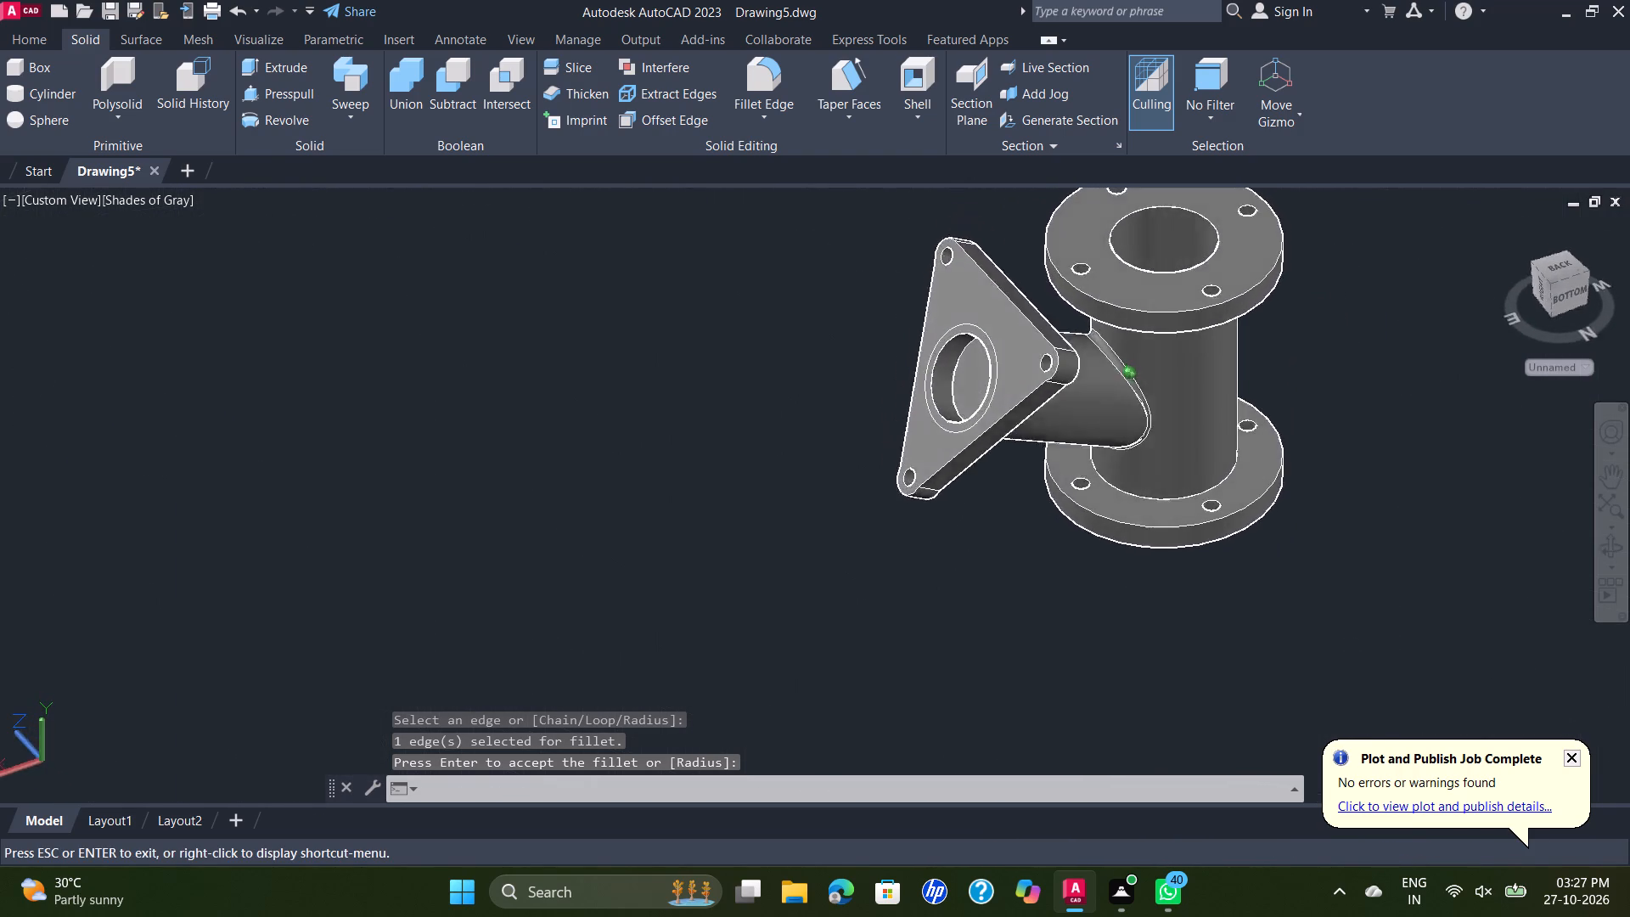
{"action": "middle_click_drag", "start_coordinate": [995, 351], "coordinate": [1098, 350], "text": "shift"}
{"action": "middle_click_drag", "start_coordinate": [1324, 394], "coordinate": [1411, 413], "text": "shift"}
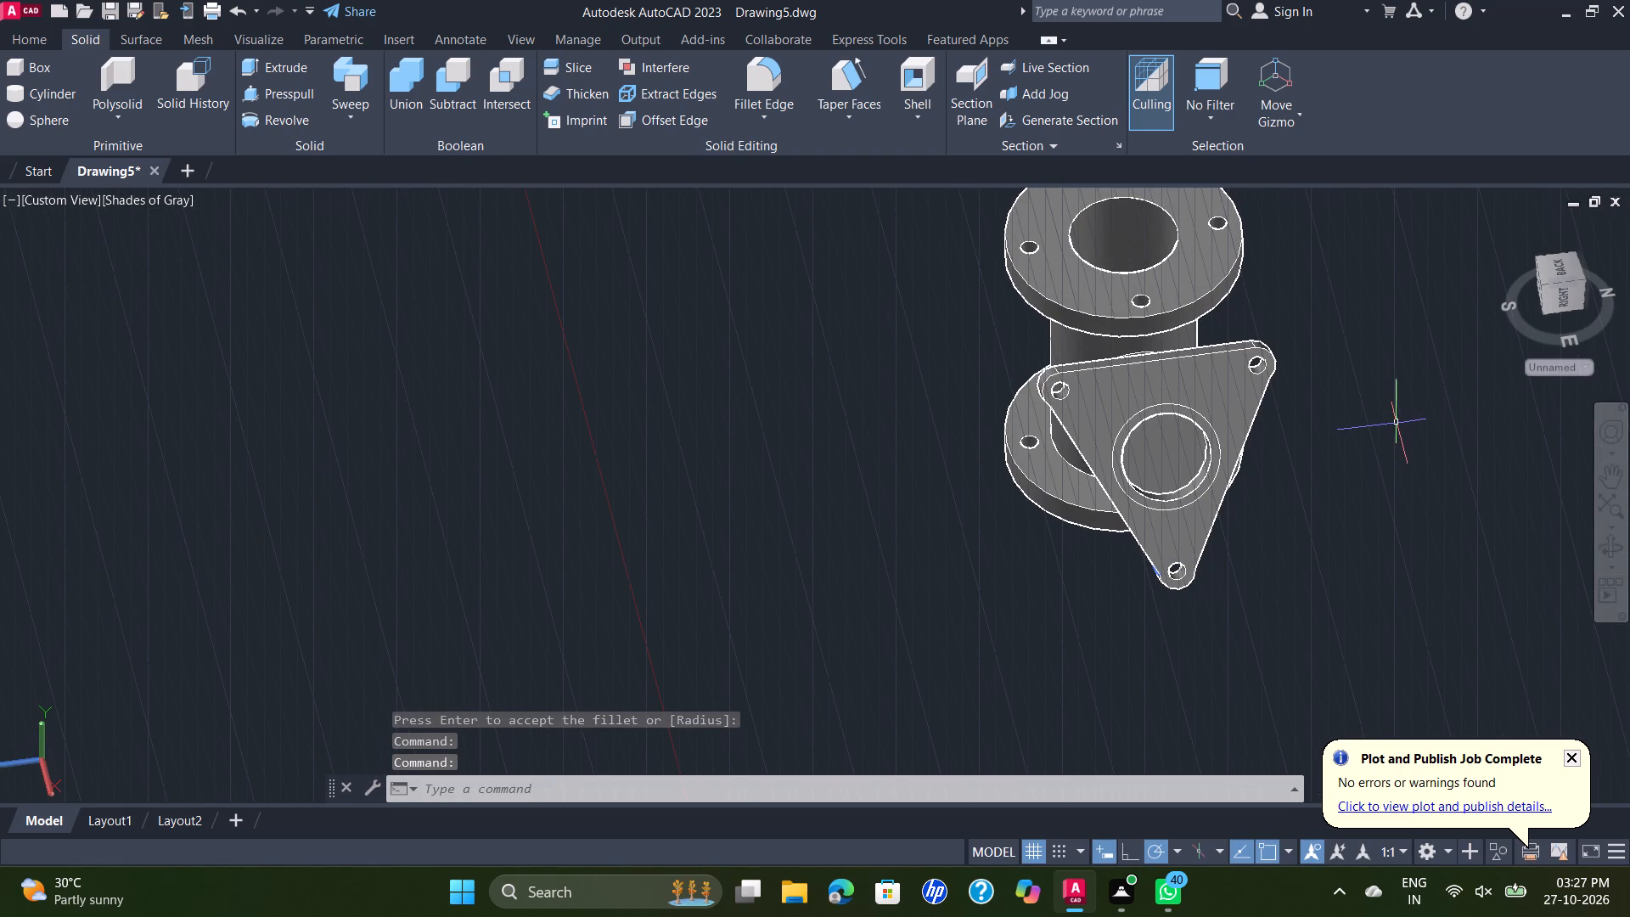
{"action": "scroll", "coordinate": [1223, 394], "scroll_direction": "up", "scroll_amount": 2}
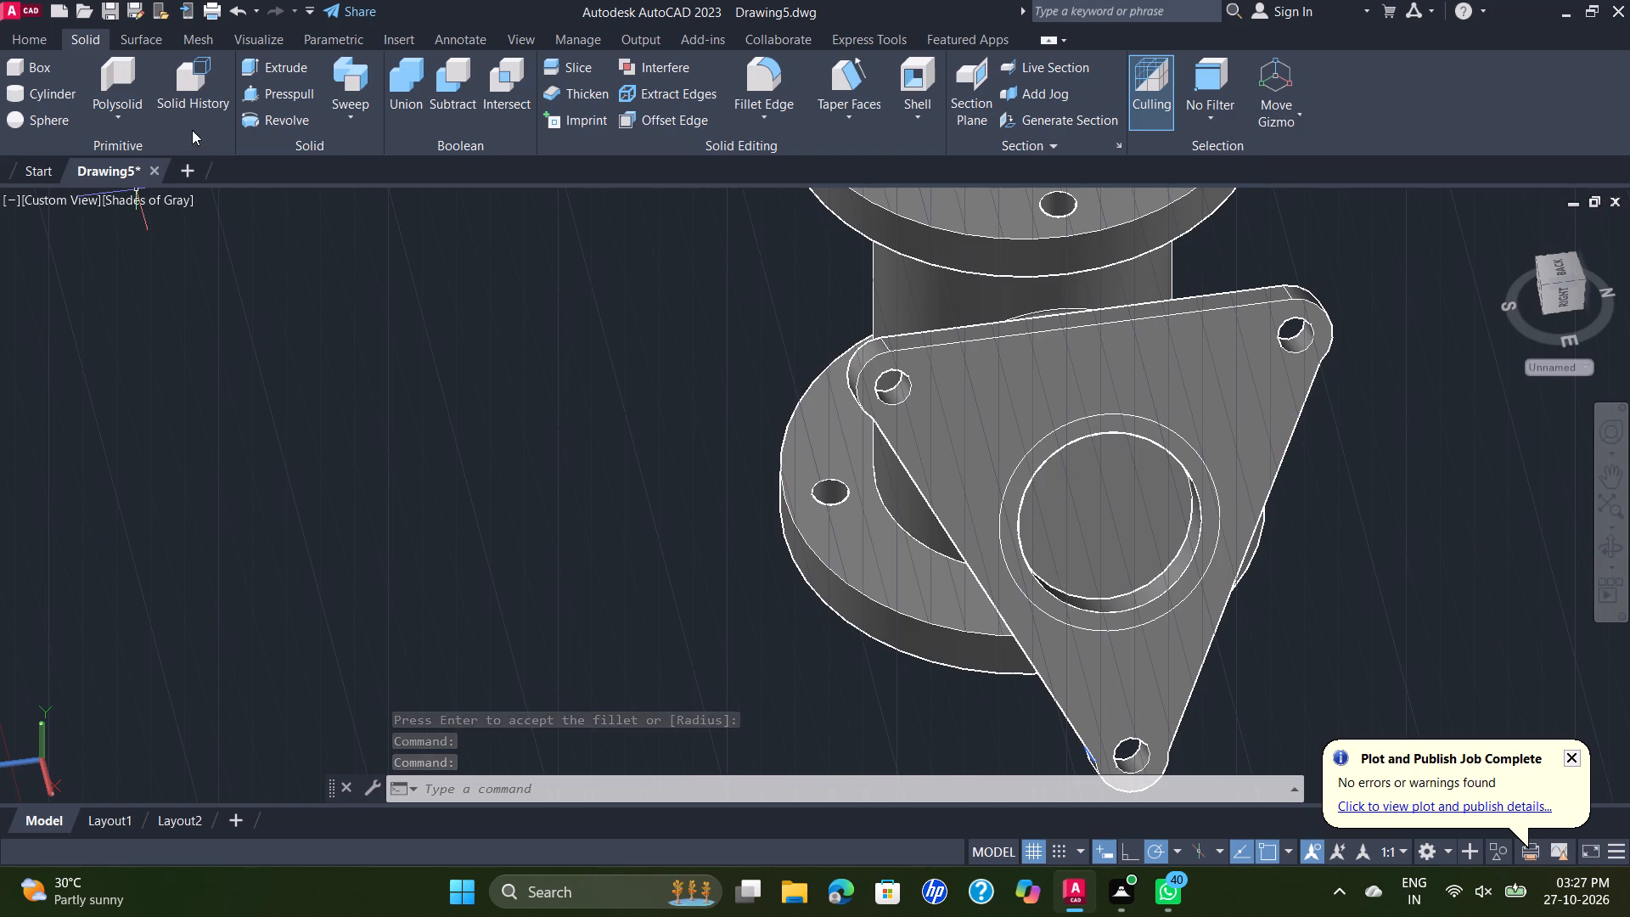
{"action": "left_click", "coordinate": [36, 187]}
{"action": "left_click", "coordinate": [42, 193]}
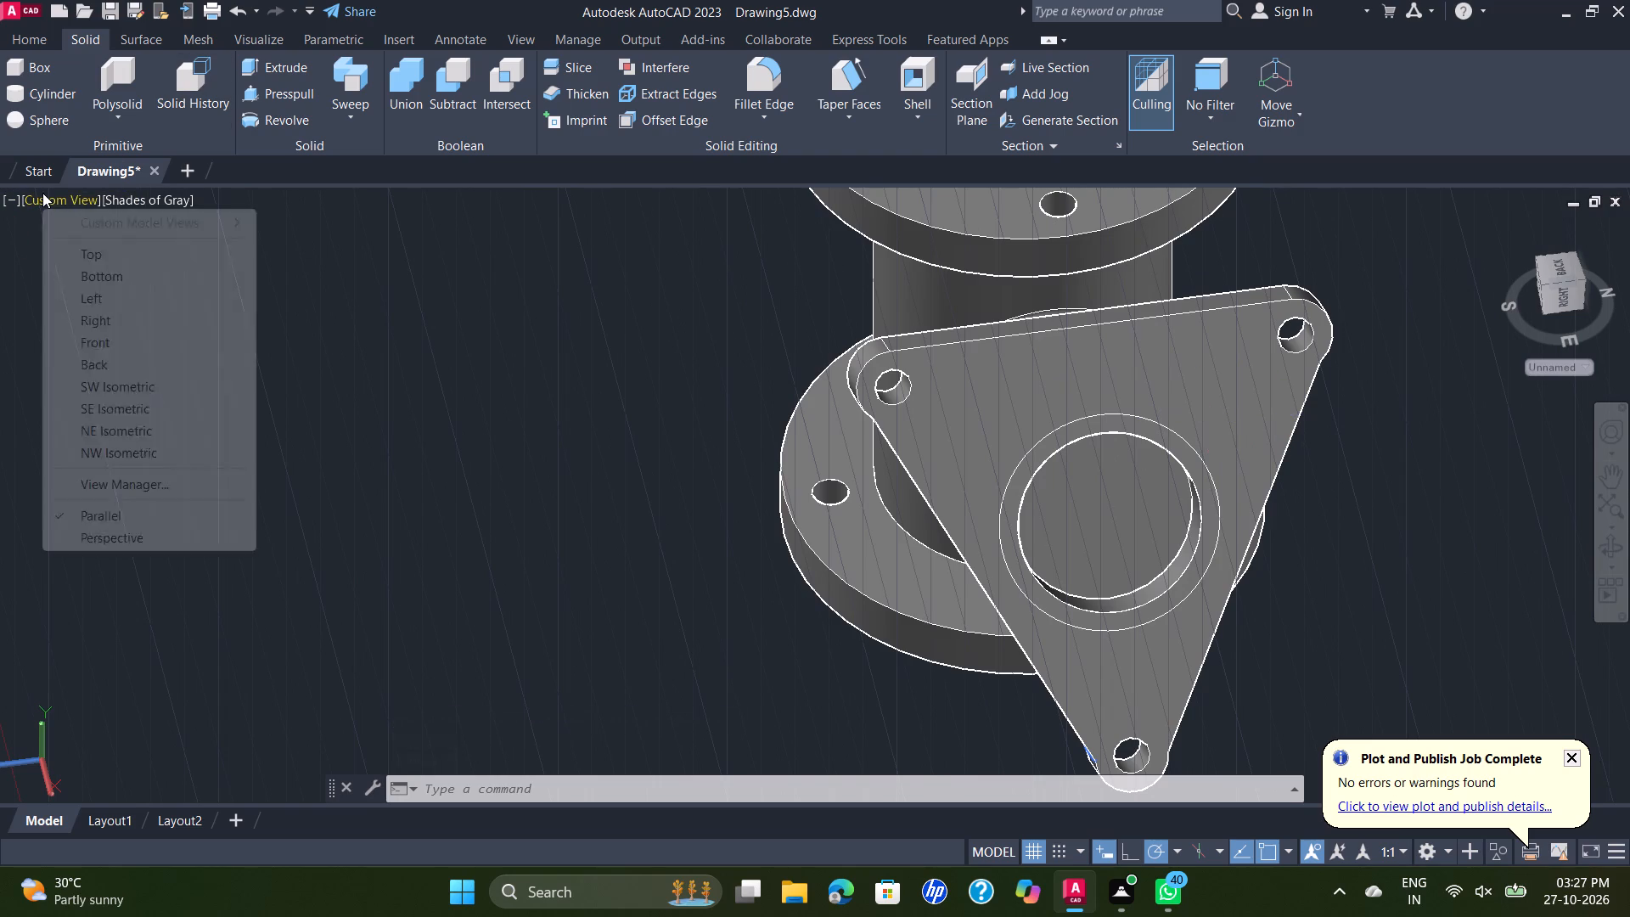
{"action": "left_click", "coordinate": [114, 409]}
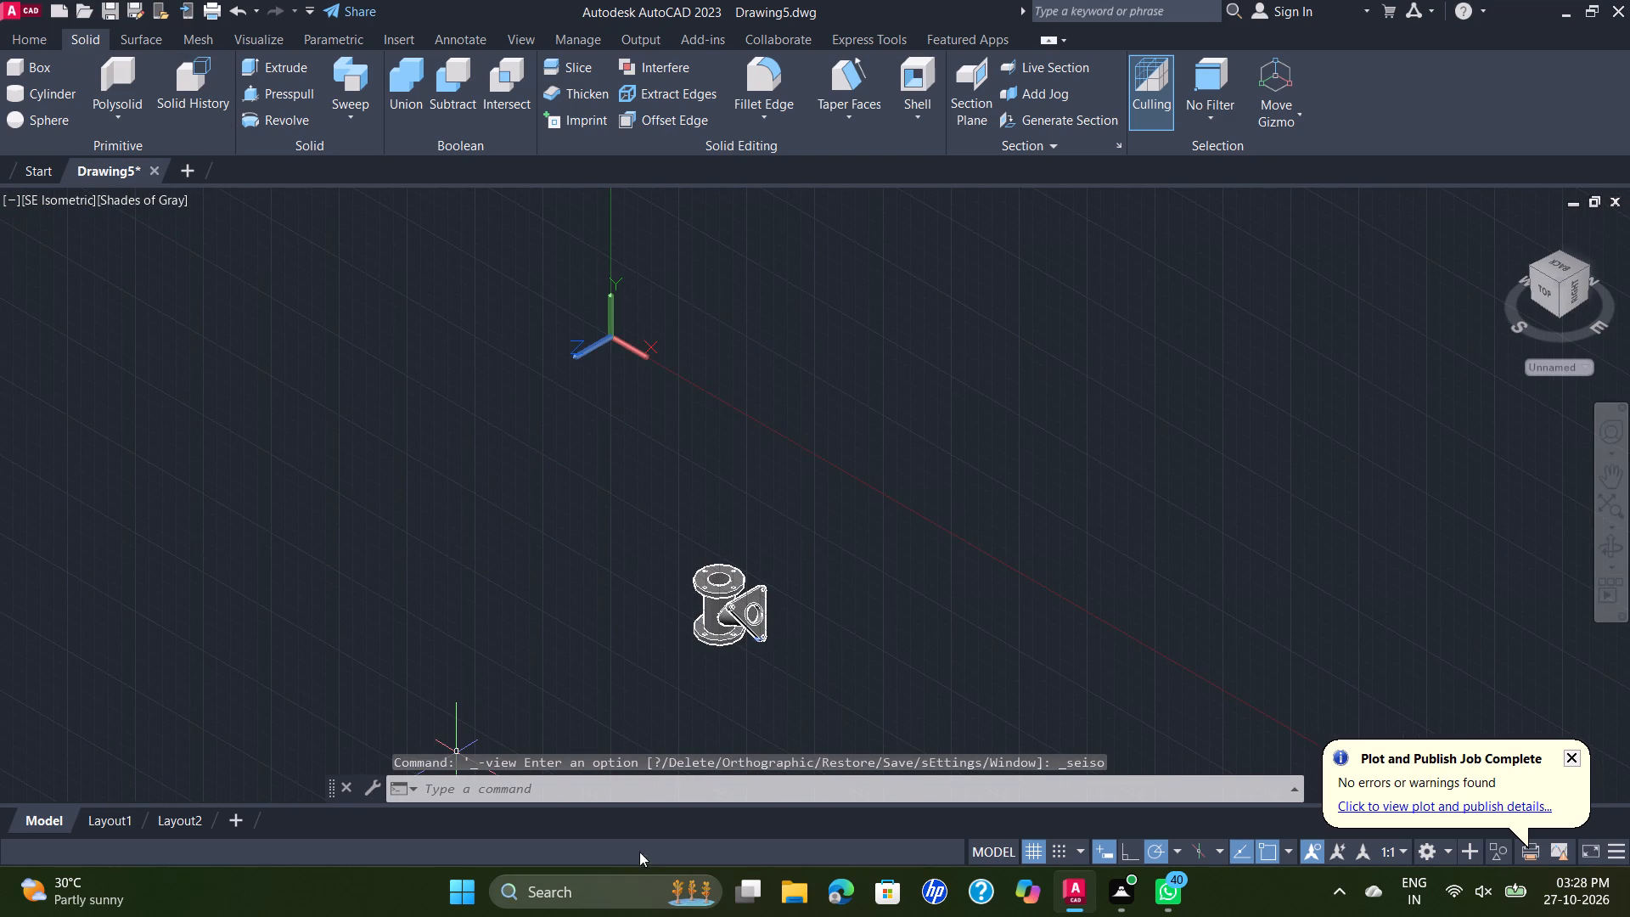
{"action": "scroll", "coordinate": [650, 807], "scroll_direction": "up", "scroll_amount": 2}
{"action": "scroll", "coordinate": [908, 559], "scroll_direction": "up", "scroll_amount": 3}
{"action": "scroll", "coordinate": [534, 590], "scroll_direction": "up", "scroll_amount": 2}
{"action": "middle_click_drag", "start_coordinate": [530, 584], "coordinate": [788, 513]}
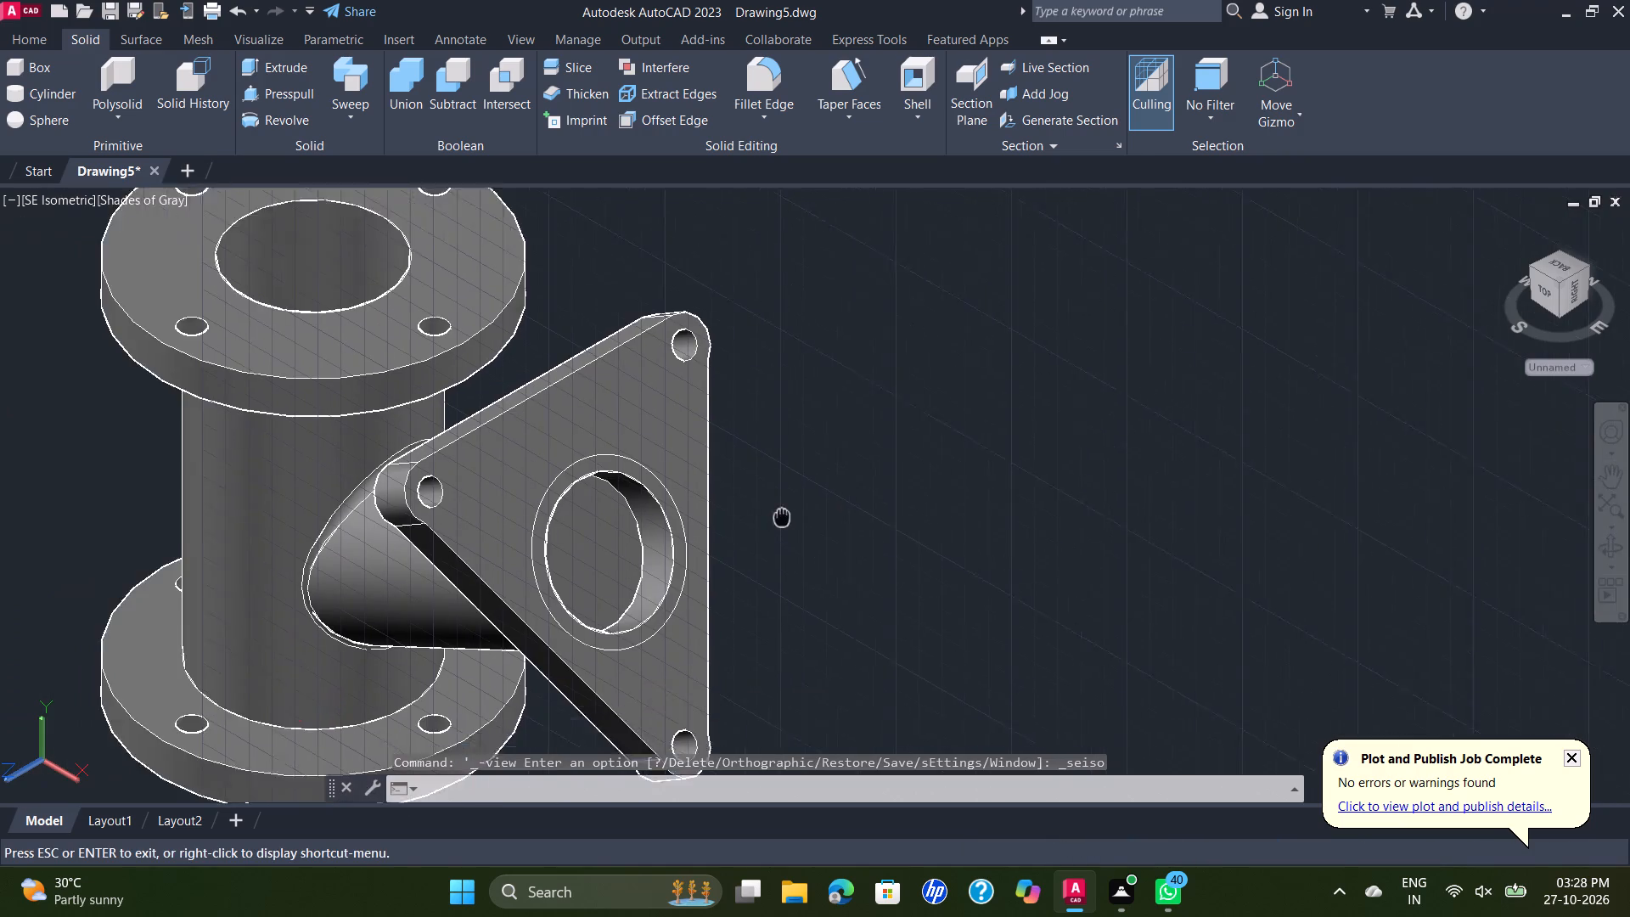
{"action": "middle_click_drag", "start_coordinate": [788, 513], "coordinate": [1002, 439]}
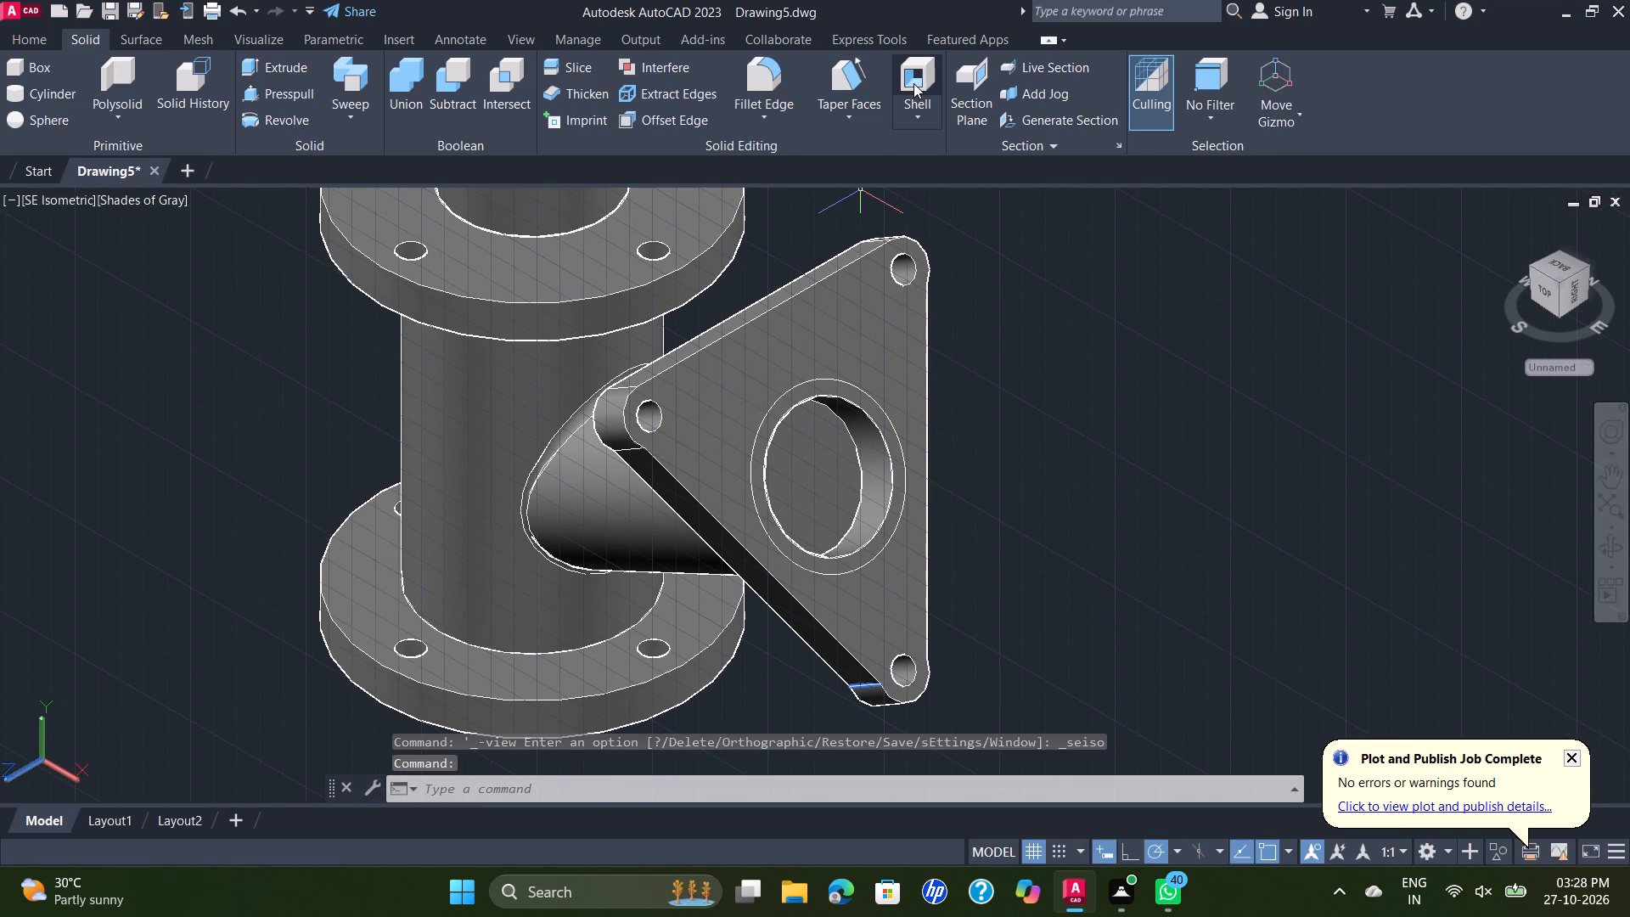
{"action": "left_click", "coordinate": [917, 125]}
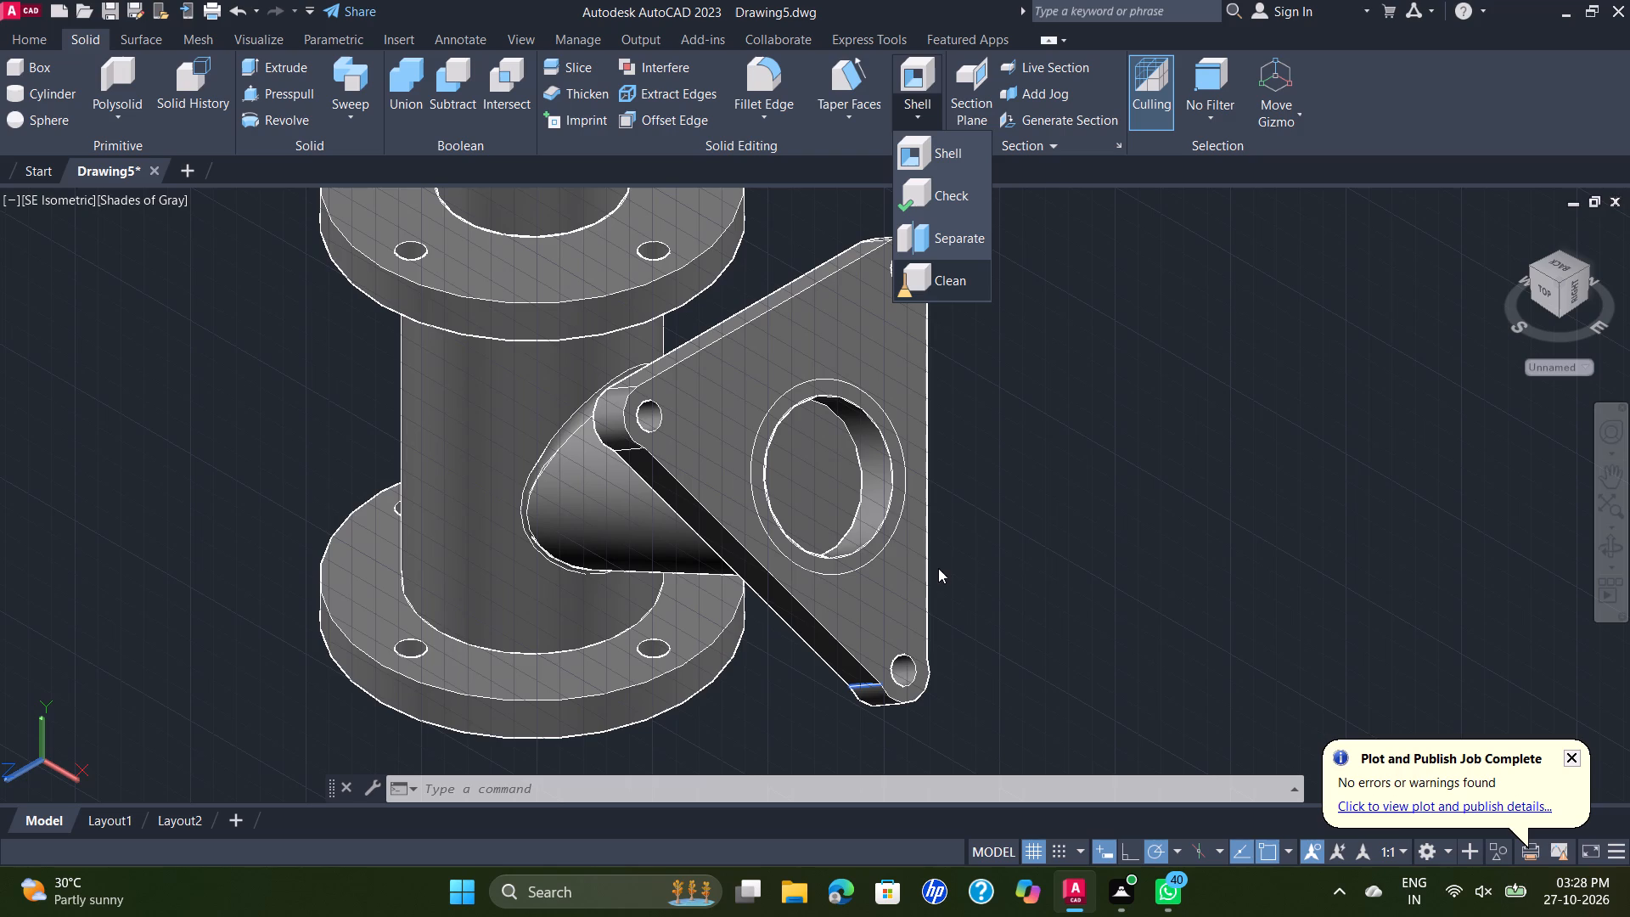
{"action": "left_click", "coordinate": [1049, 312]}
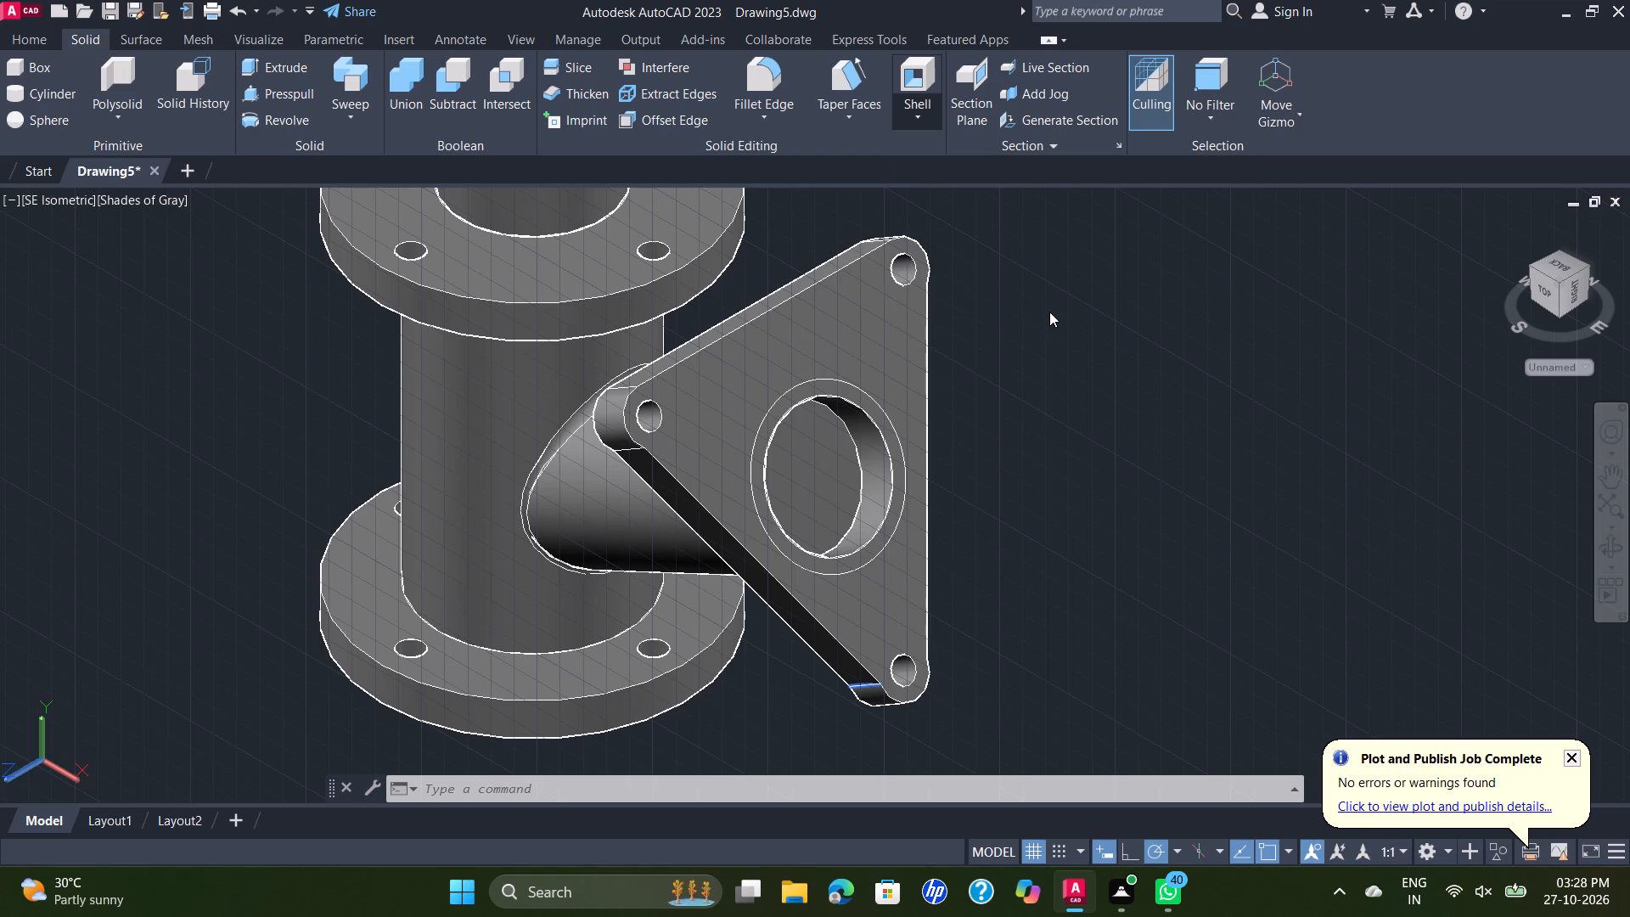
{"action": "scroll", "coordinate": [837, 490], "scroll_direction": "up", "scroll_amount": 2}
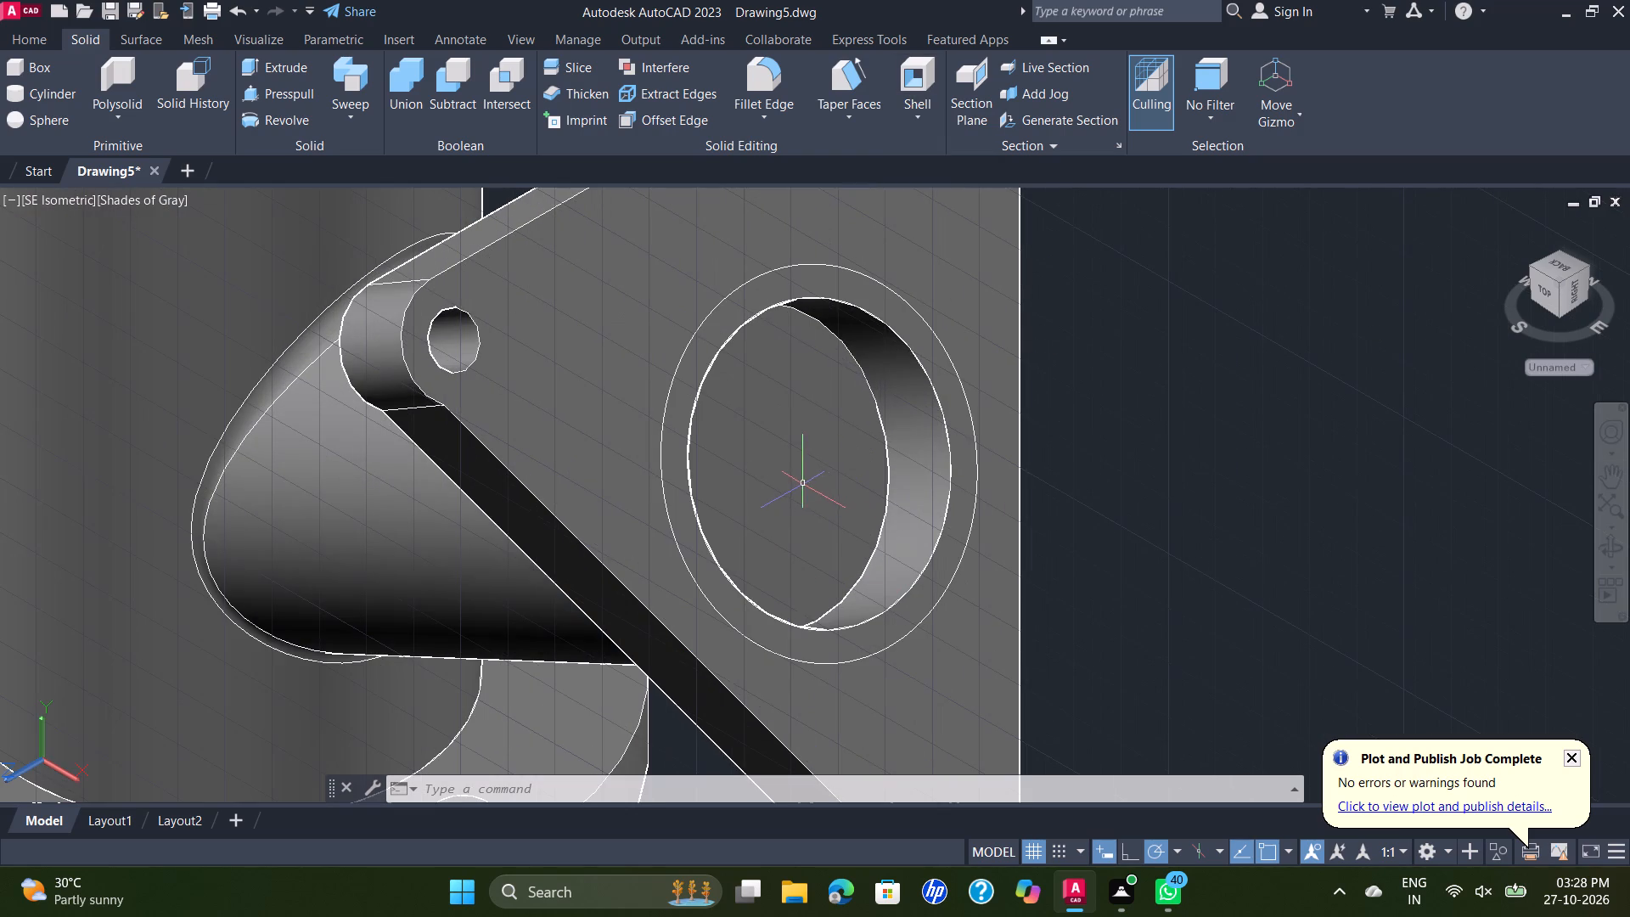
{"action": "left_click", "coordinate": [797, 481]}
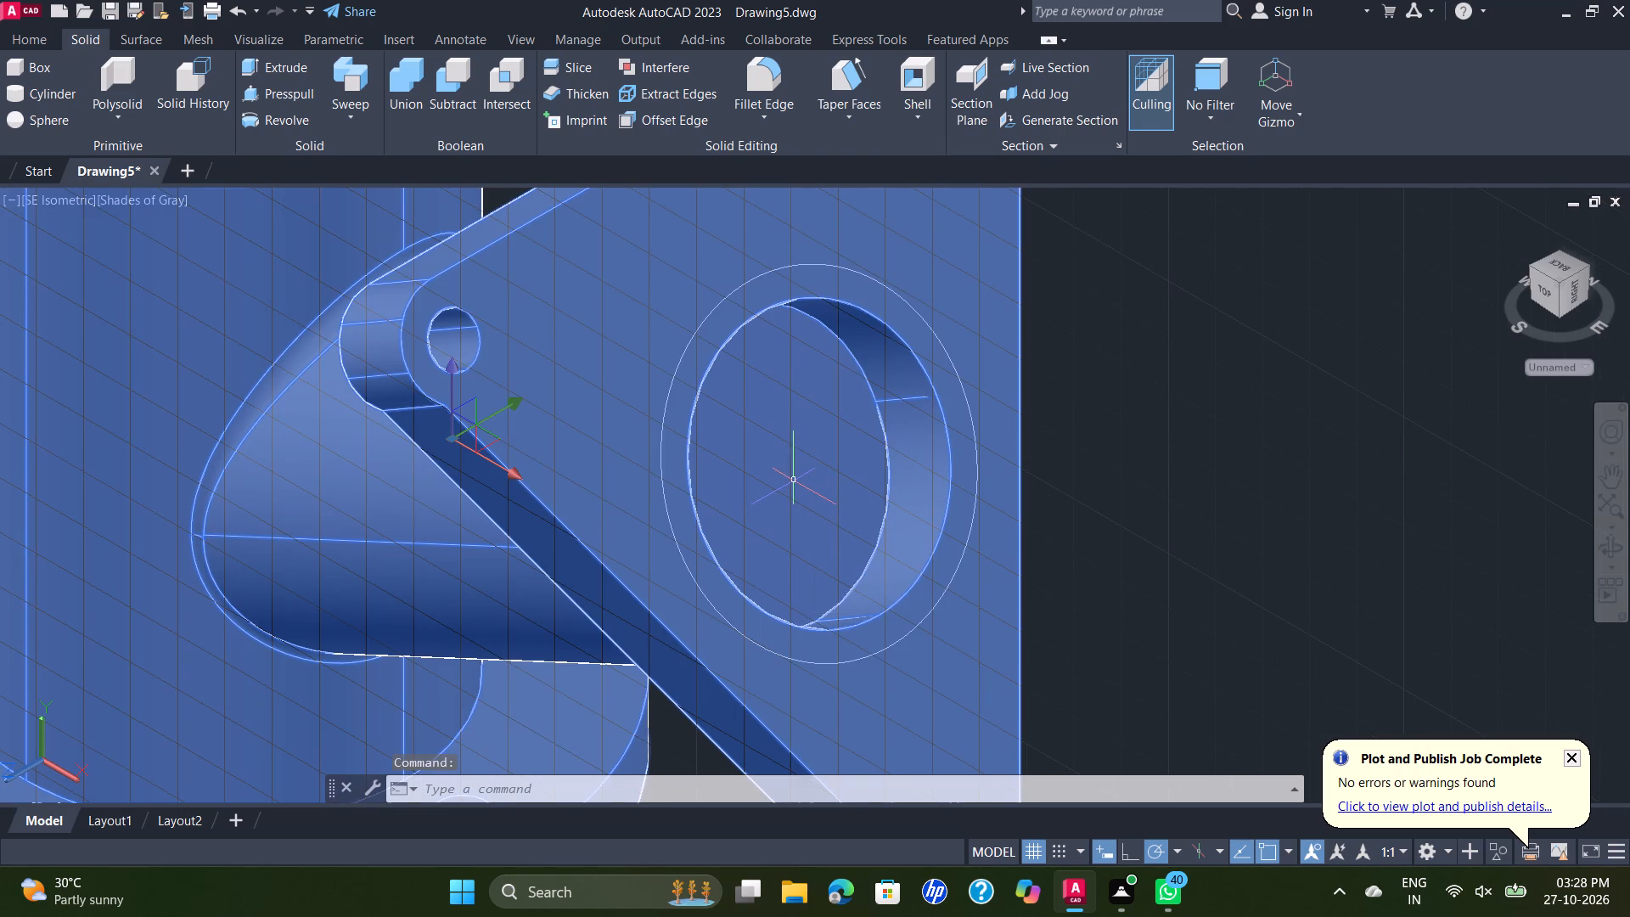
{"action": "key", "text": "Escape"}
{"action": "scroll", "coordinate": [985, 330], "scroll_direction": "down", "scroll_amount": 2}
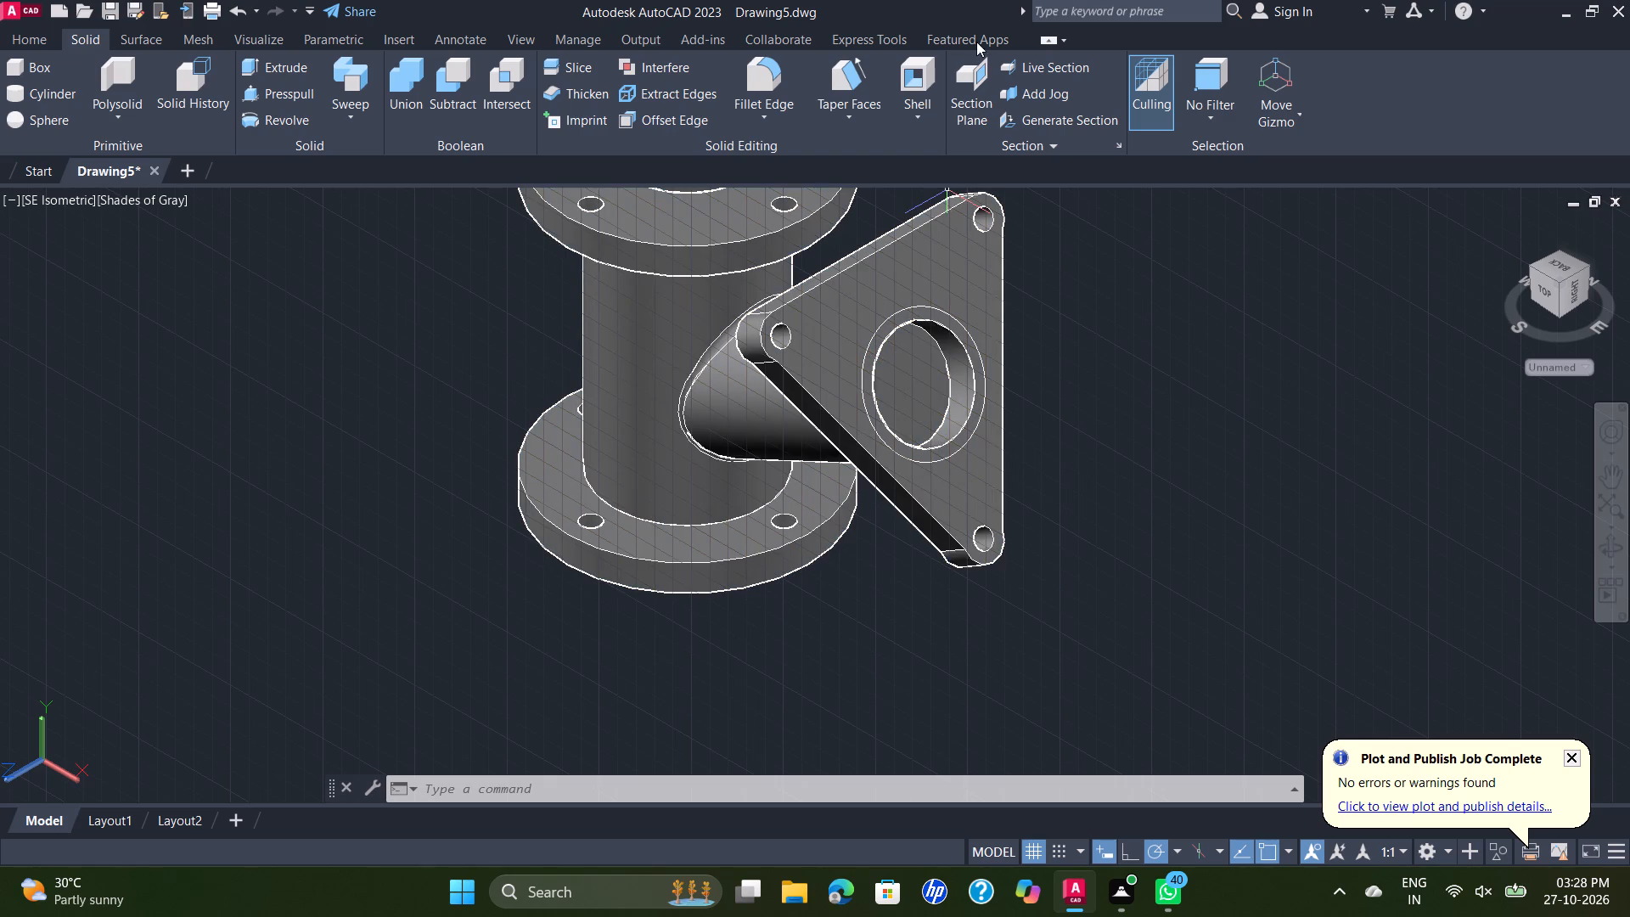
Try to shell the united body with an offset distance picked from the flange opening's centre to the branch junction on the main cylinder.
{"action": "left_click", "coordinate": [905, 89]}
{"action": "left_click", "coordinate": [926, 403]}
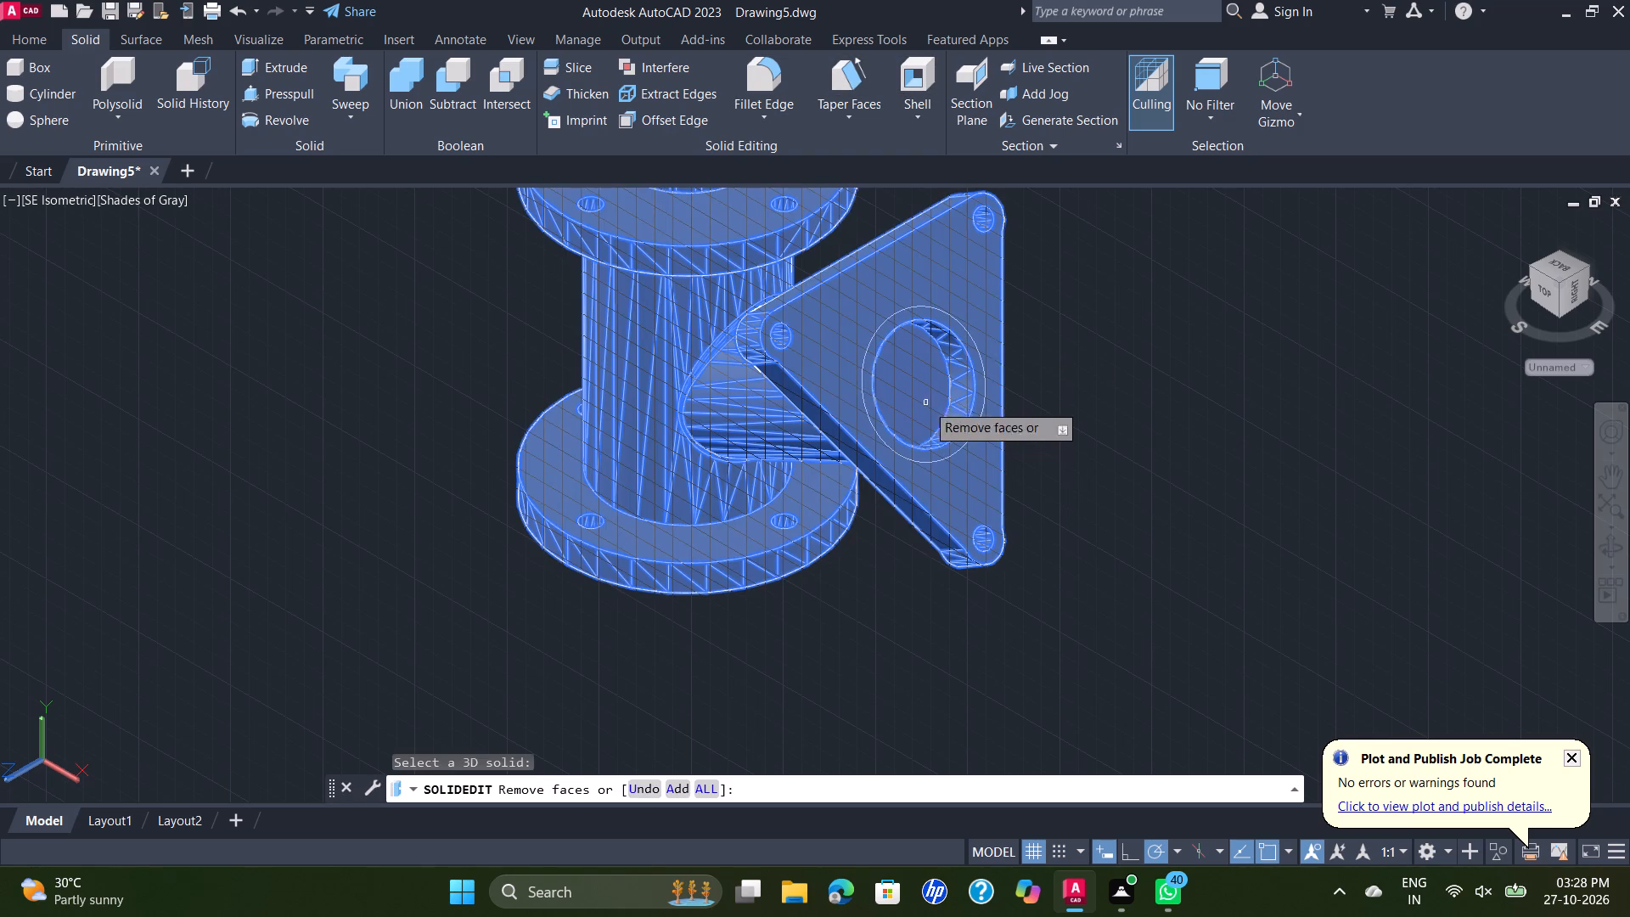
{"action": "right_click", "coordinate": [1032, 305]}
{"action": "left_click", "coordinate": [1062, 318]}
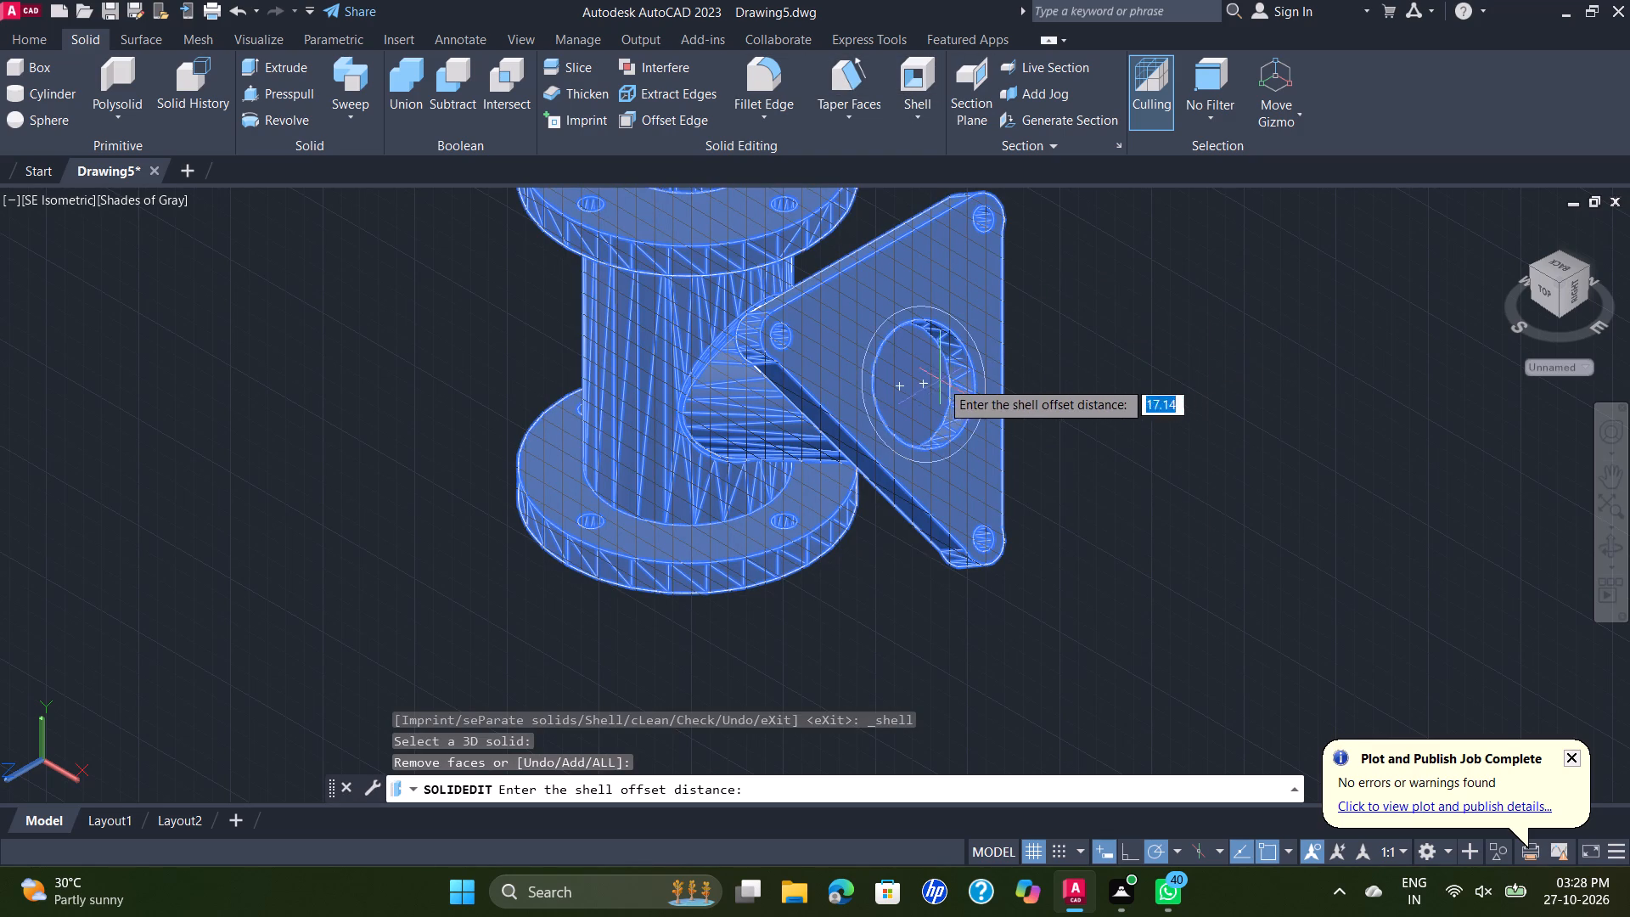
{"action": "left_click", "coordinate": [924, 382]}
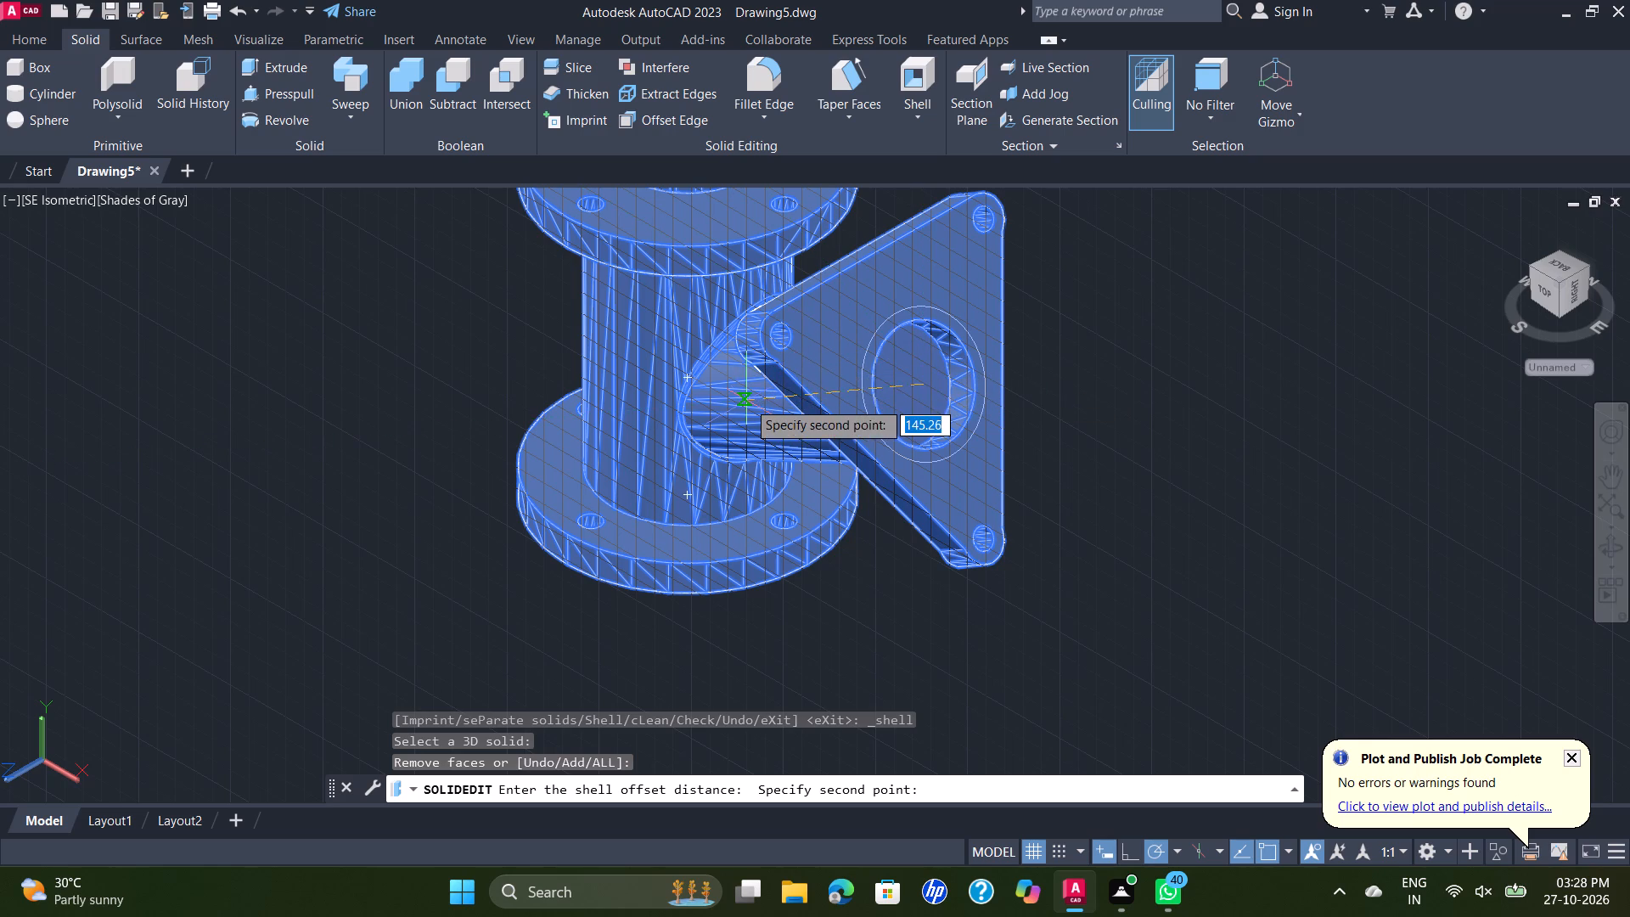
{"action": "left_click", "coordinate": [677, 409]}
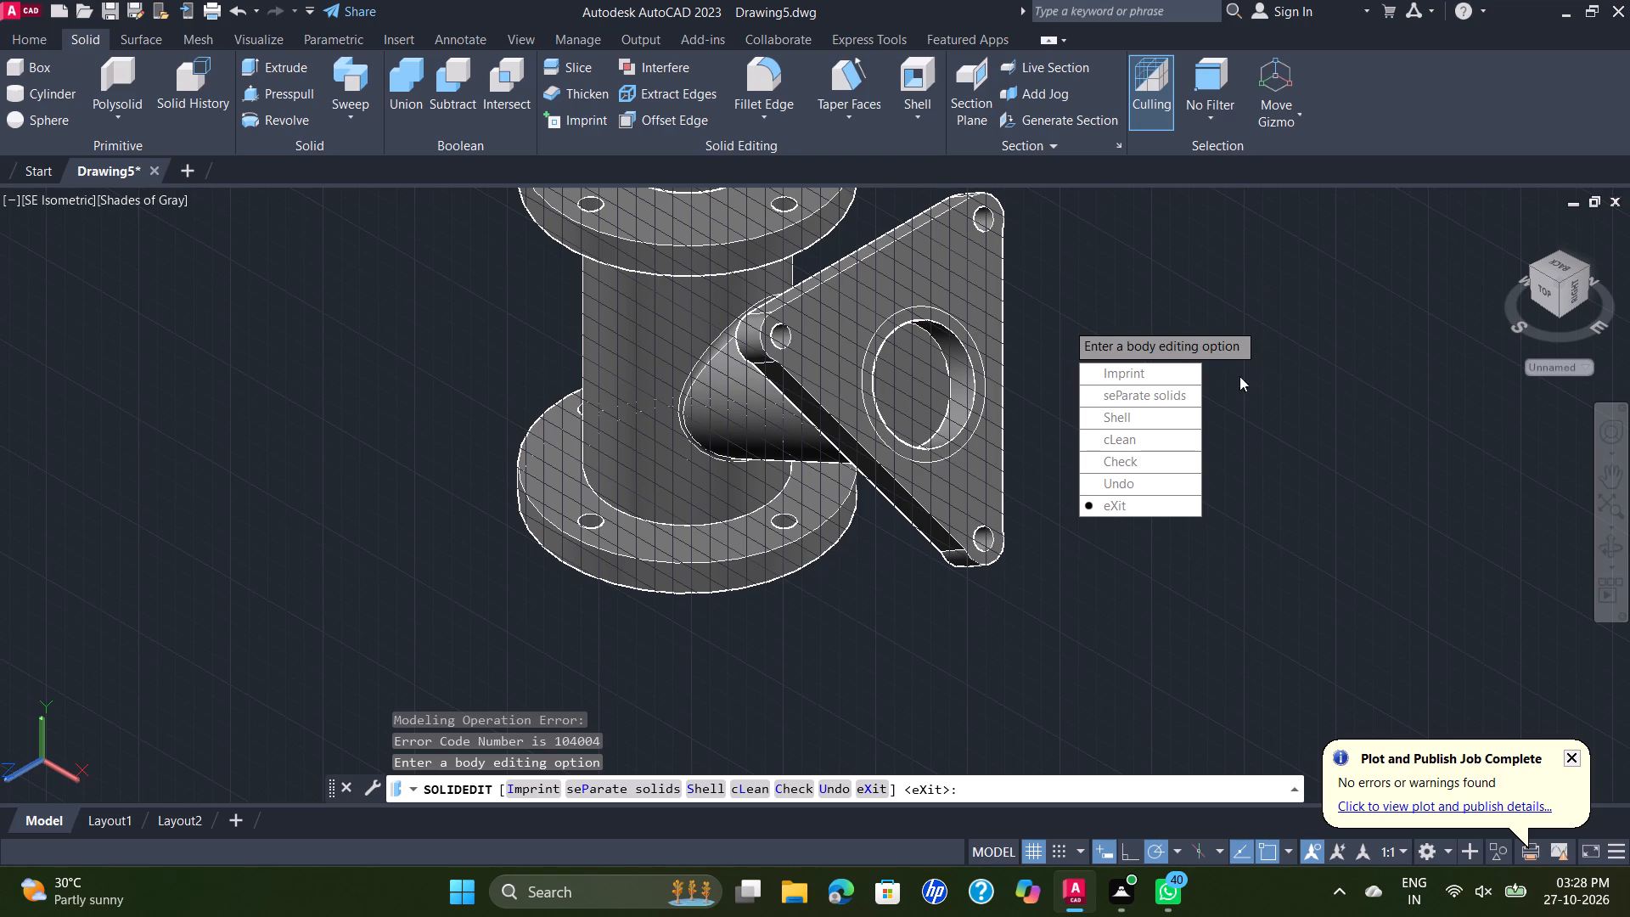
Clean redundant edges and vertices from the united body with the Clean body-editing option.
{"action": "left_click_drag", "start_coordinate": [1191, 432], "coordinate": [1086, 328]}
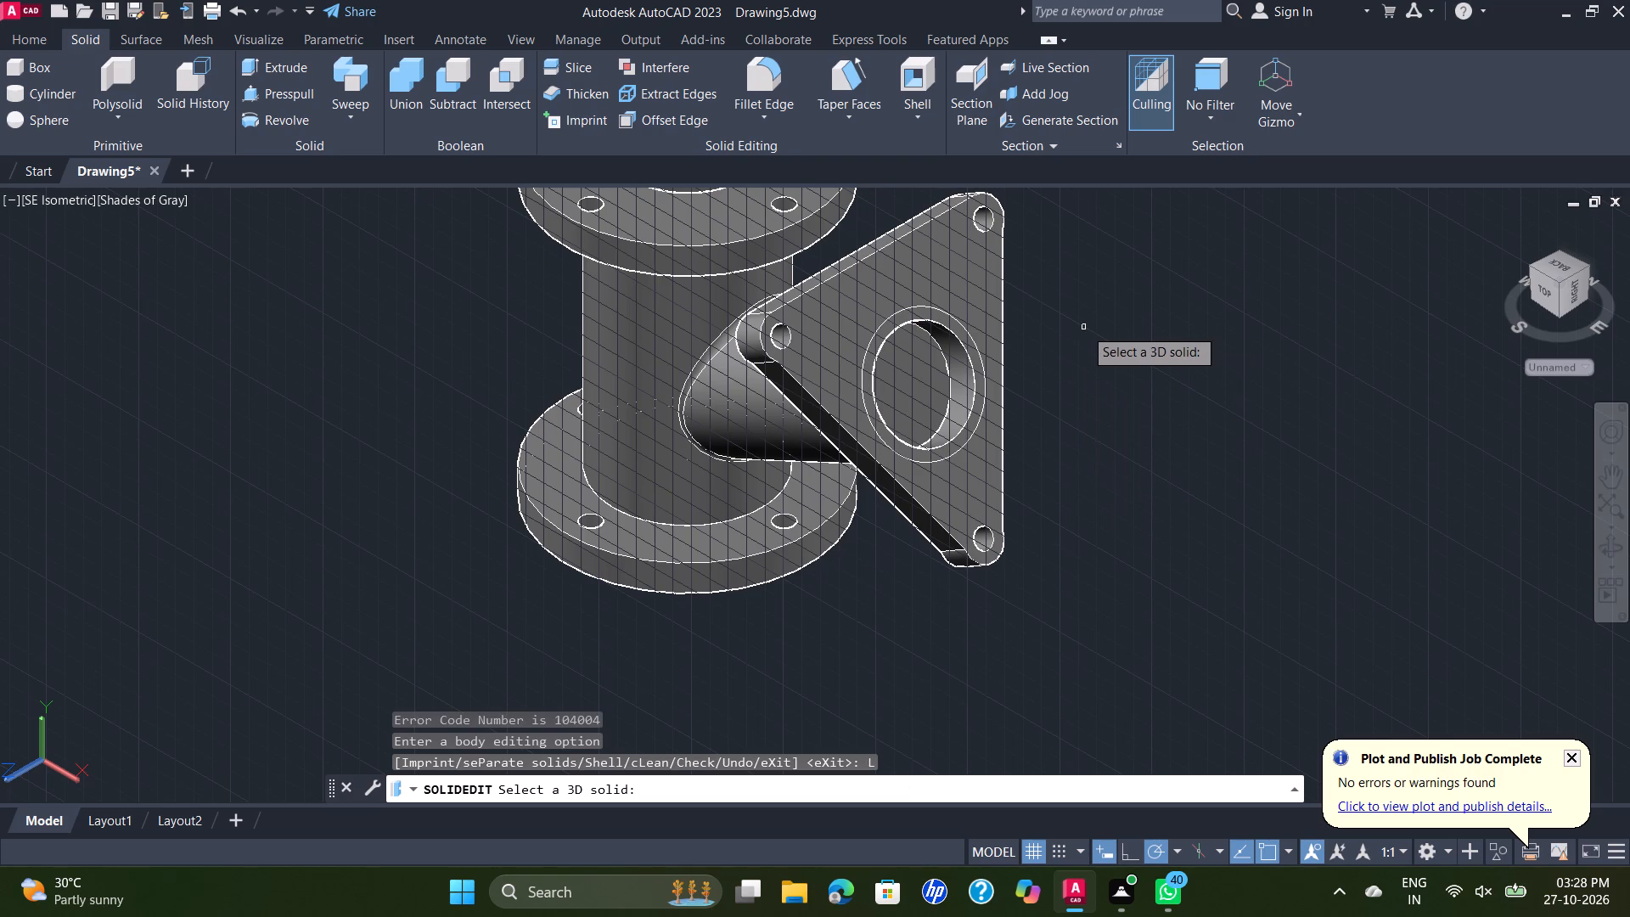
{"action": "left_click", "coordinate": [952, 393]}
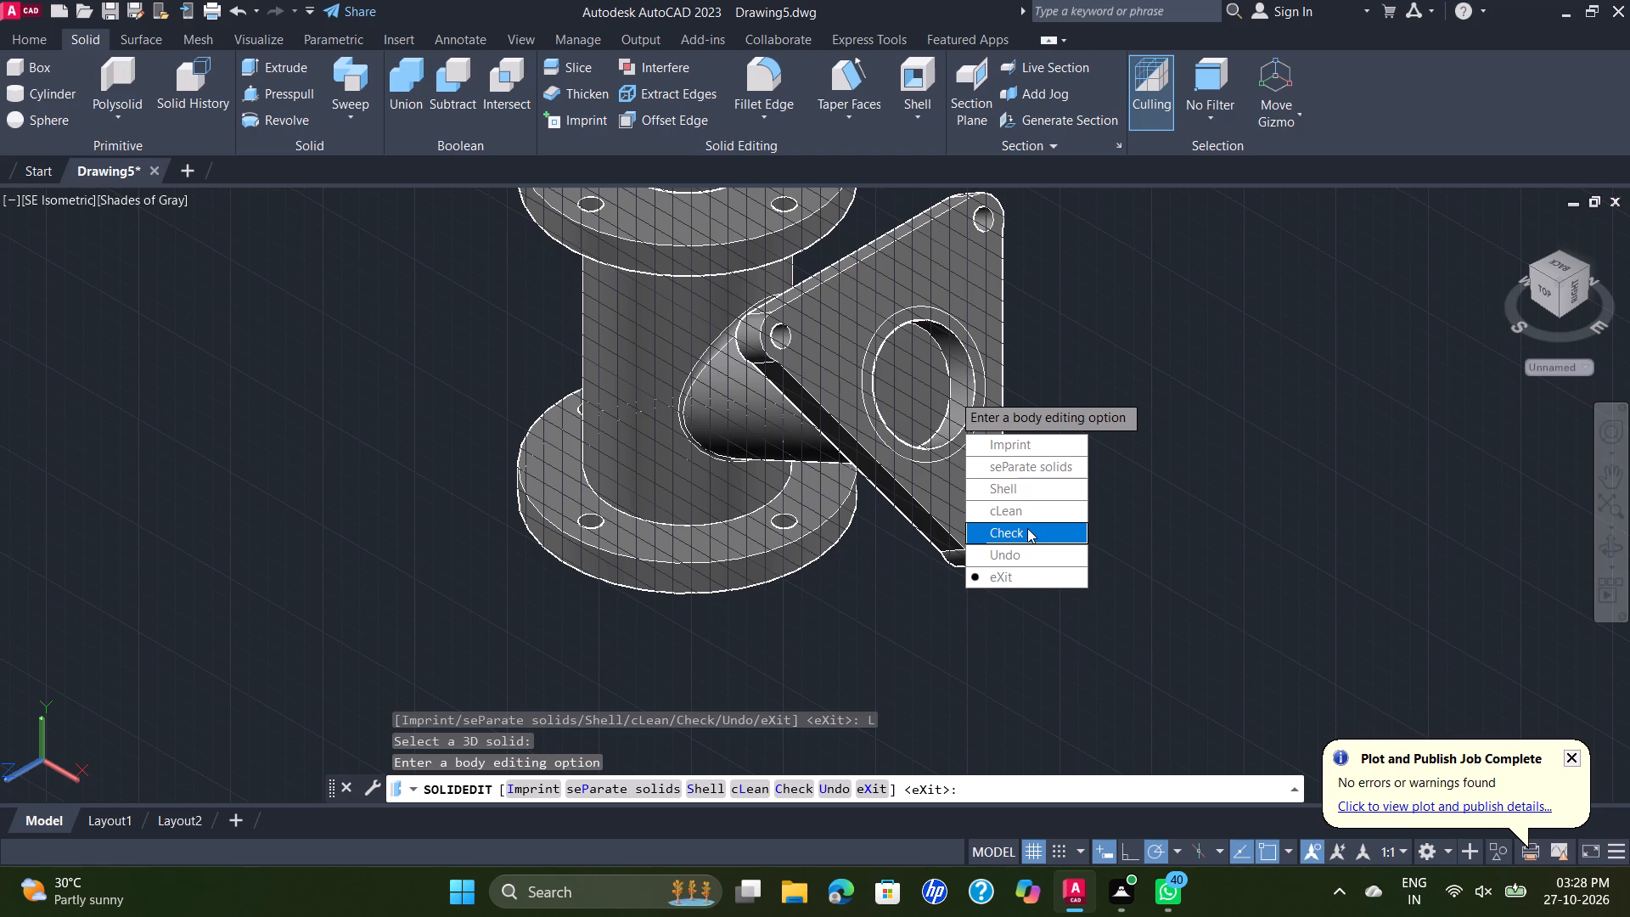
Check the united body's validity as a 3D solid.
{"action": "left_click_drag", "start_coordinate": [1027, 528], "coordinate": [952, 393]}
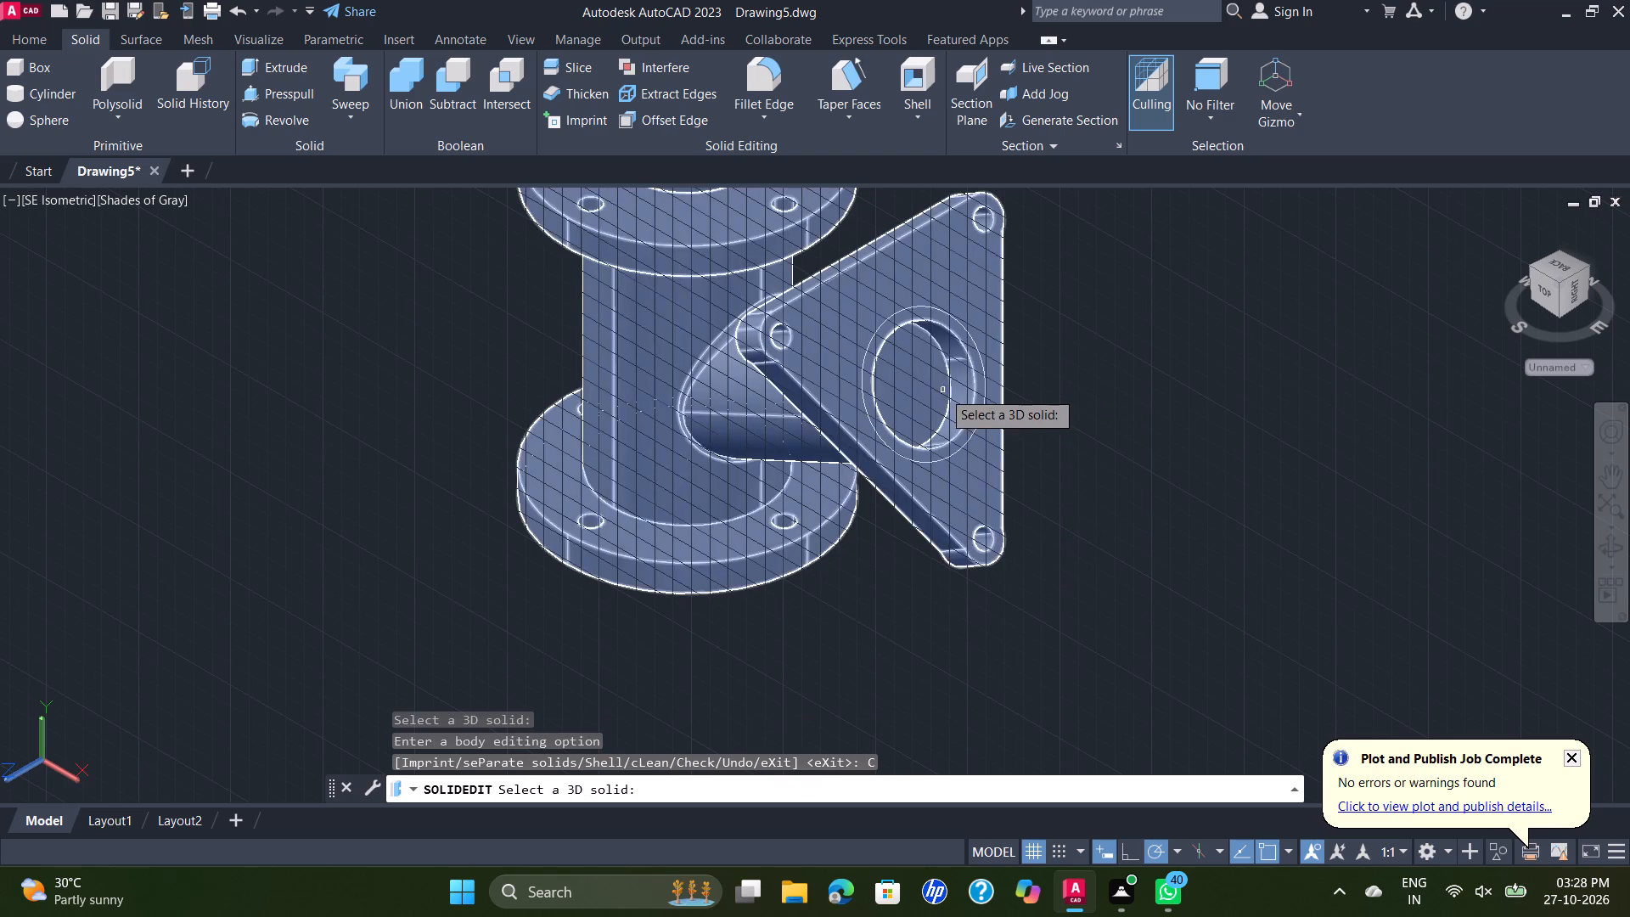
{"action": "left_click", "coordinate": [941, 387]}
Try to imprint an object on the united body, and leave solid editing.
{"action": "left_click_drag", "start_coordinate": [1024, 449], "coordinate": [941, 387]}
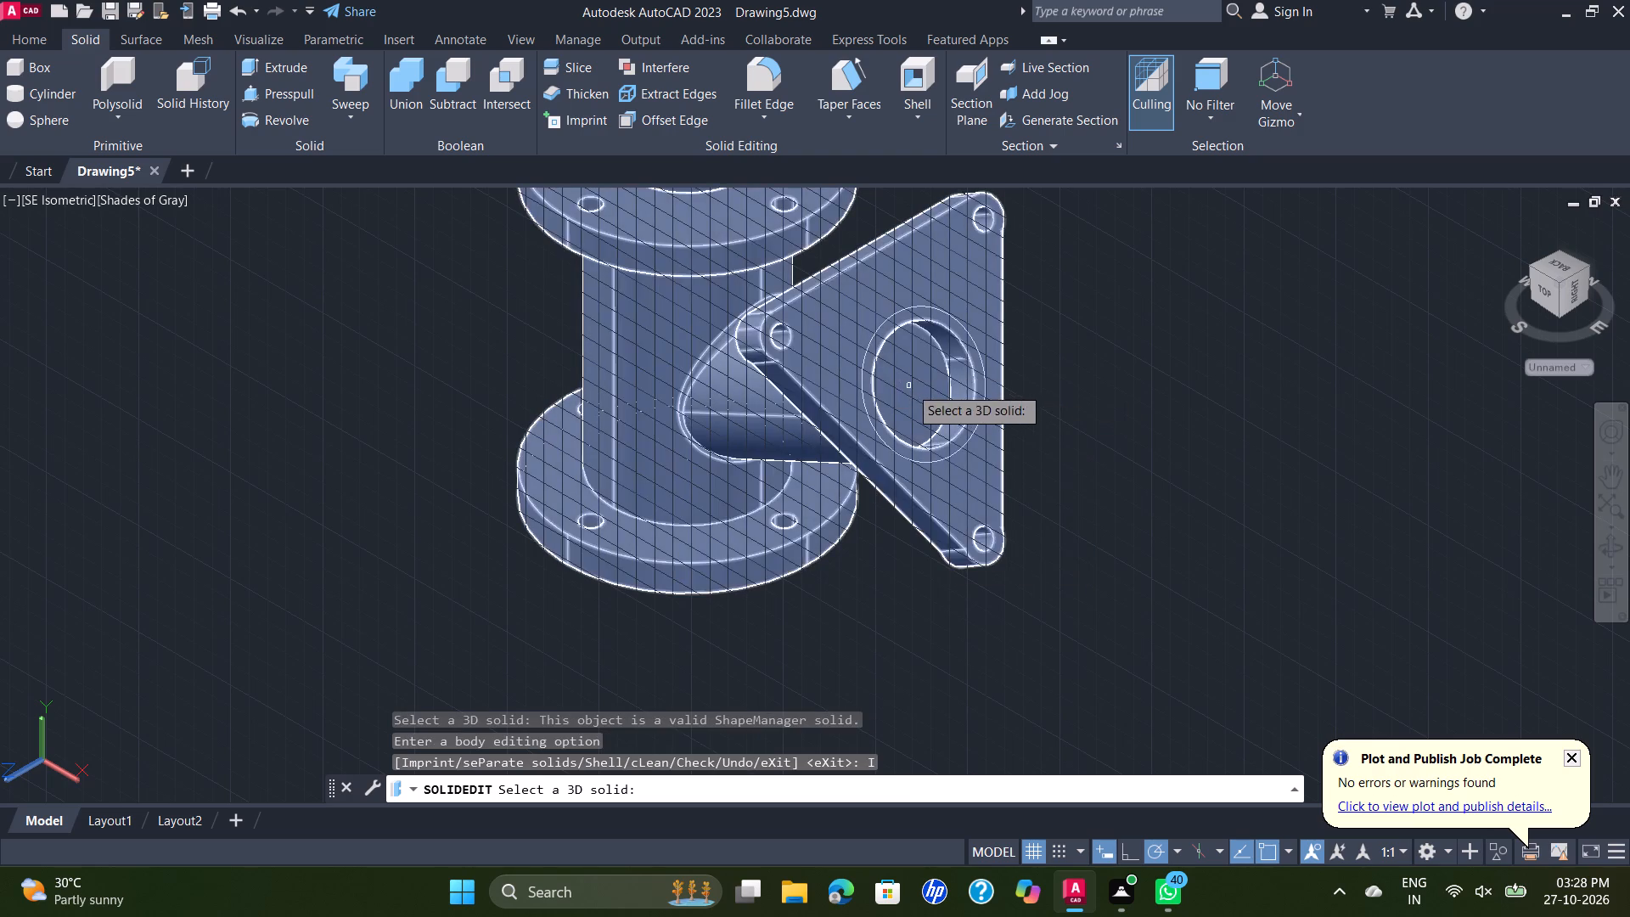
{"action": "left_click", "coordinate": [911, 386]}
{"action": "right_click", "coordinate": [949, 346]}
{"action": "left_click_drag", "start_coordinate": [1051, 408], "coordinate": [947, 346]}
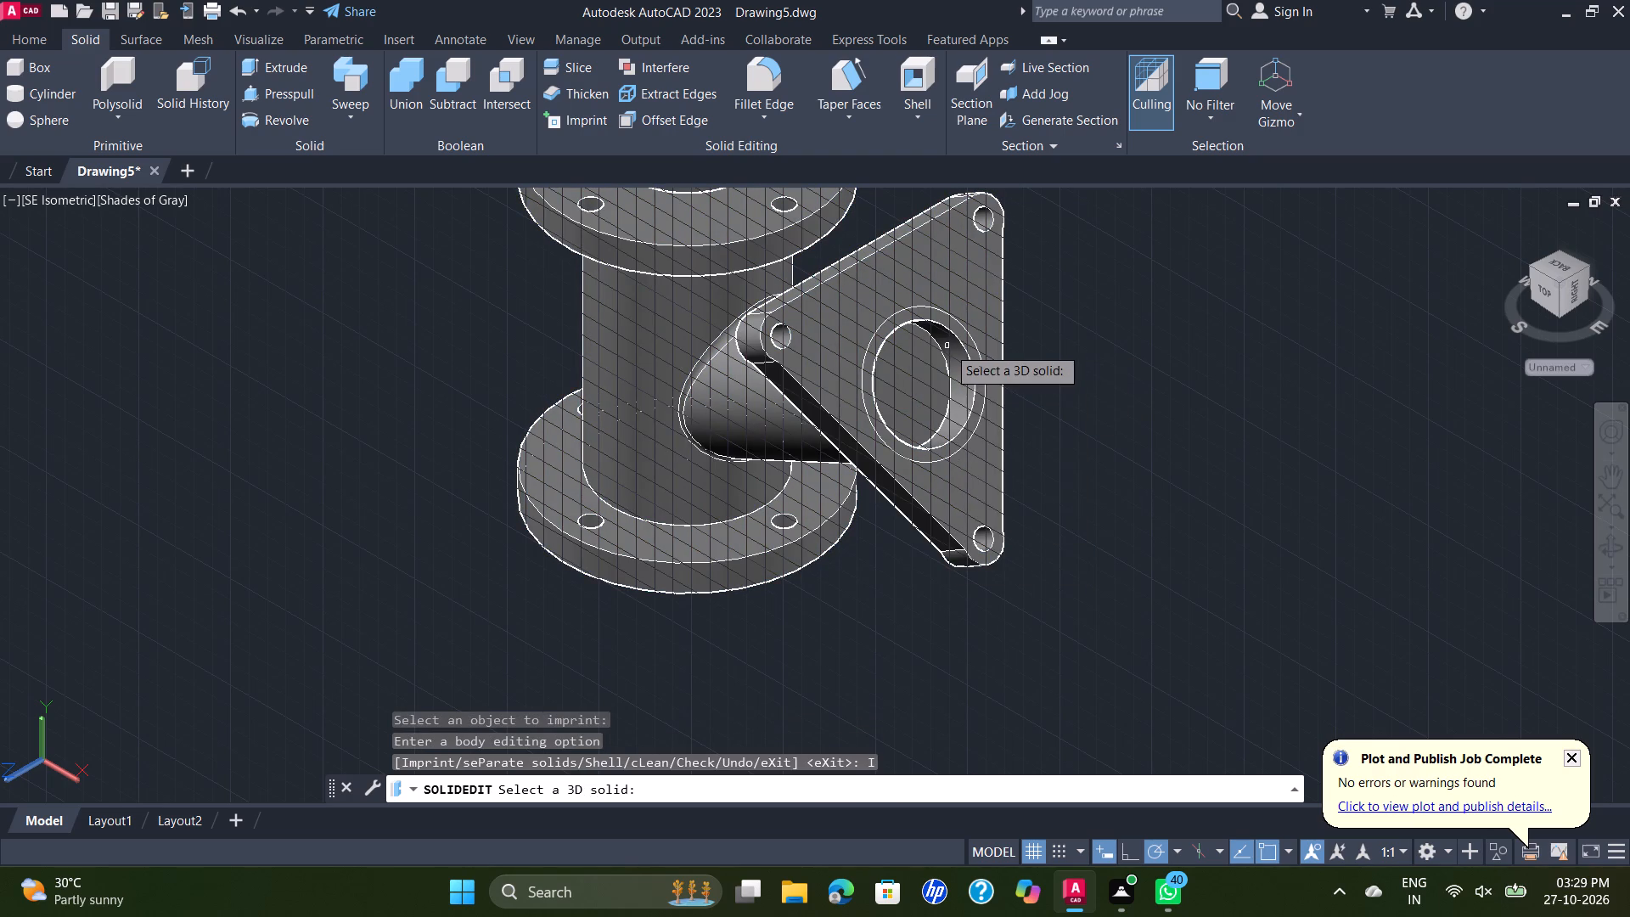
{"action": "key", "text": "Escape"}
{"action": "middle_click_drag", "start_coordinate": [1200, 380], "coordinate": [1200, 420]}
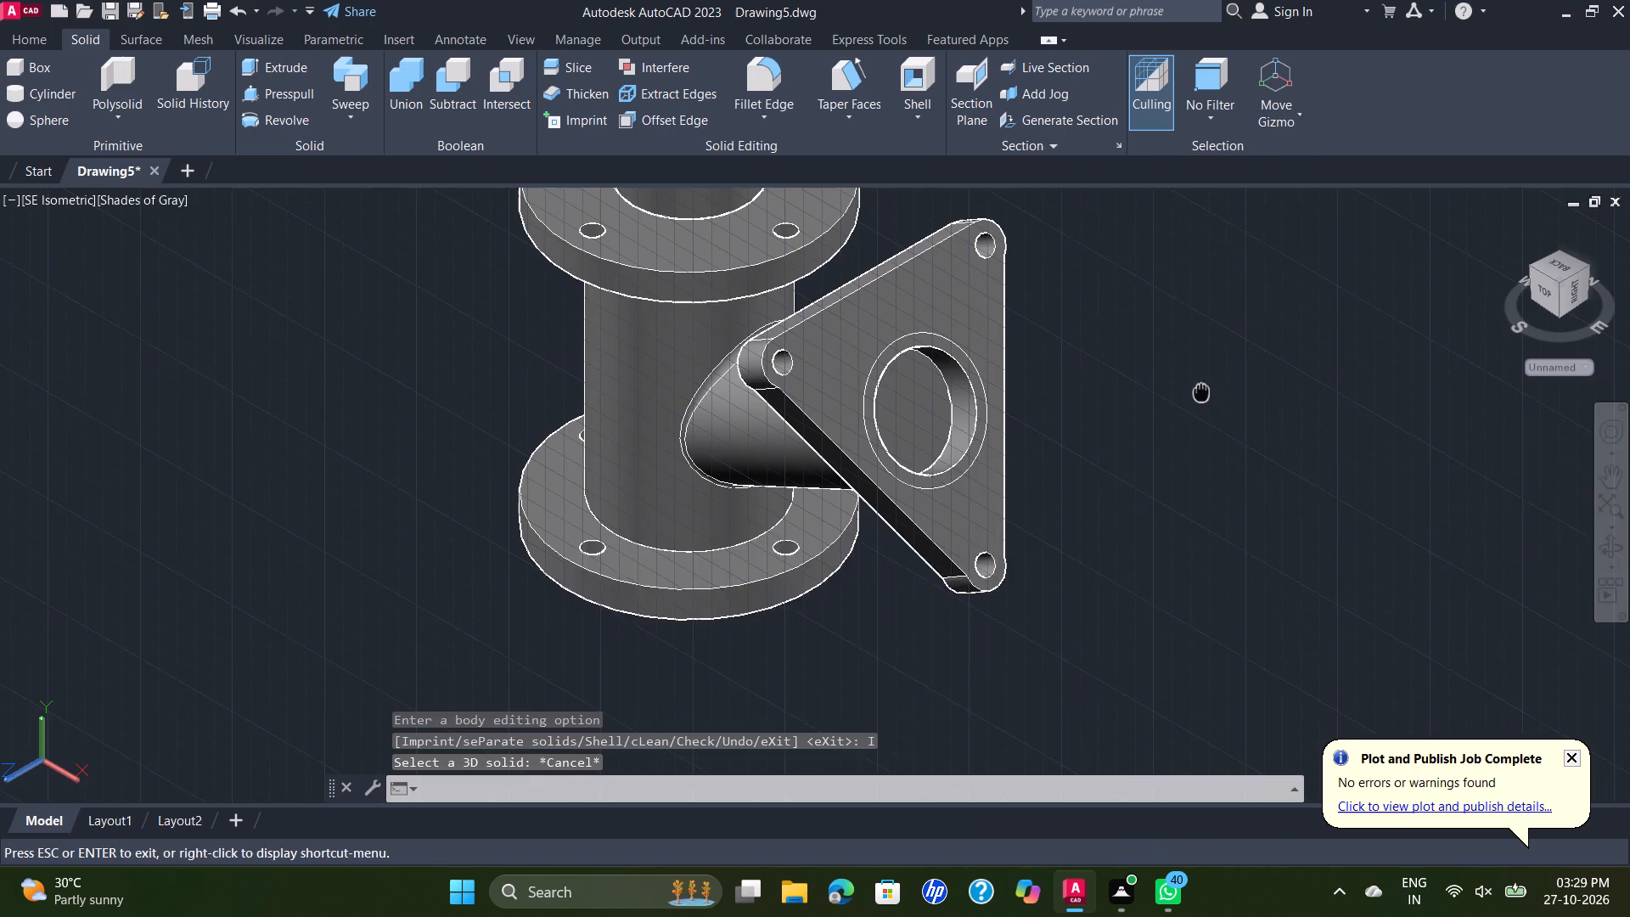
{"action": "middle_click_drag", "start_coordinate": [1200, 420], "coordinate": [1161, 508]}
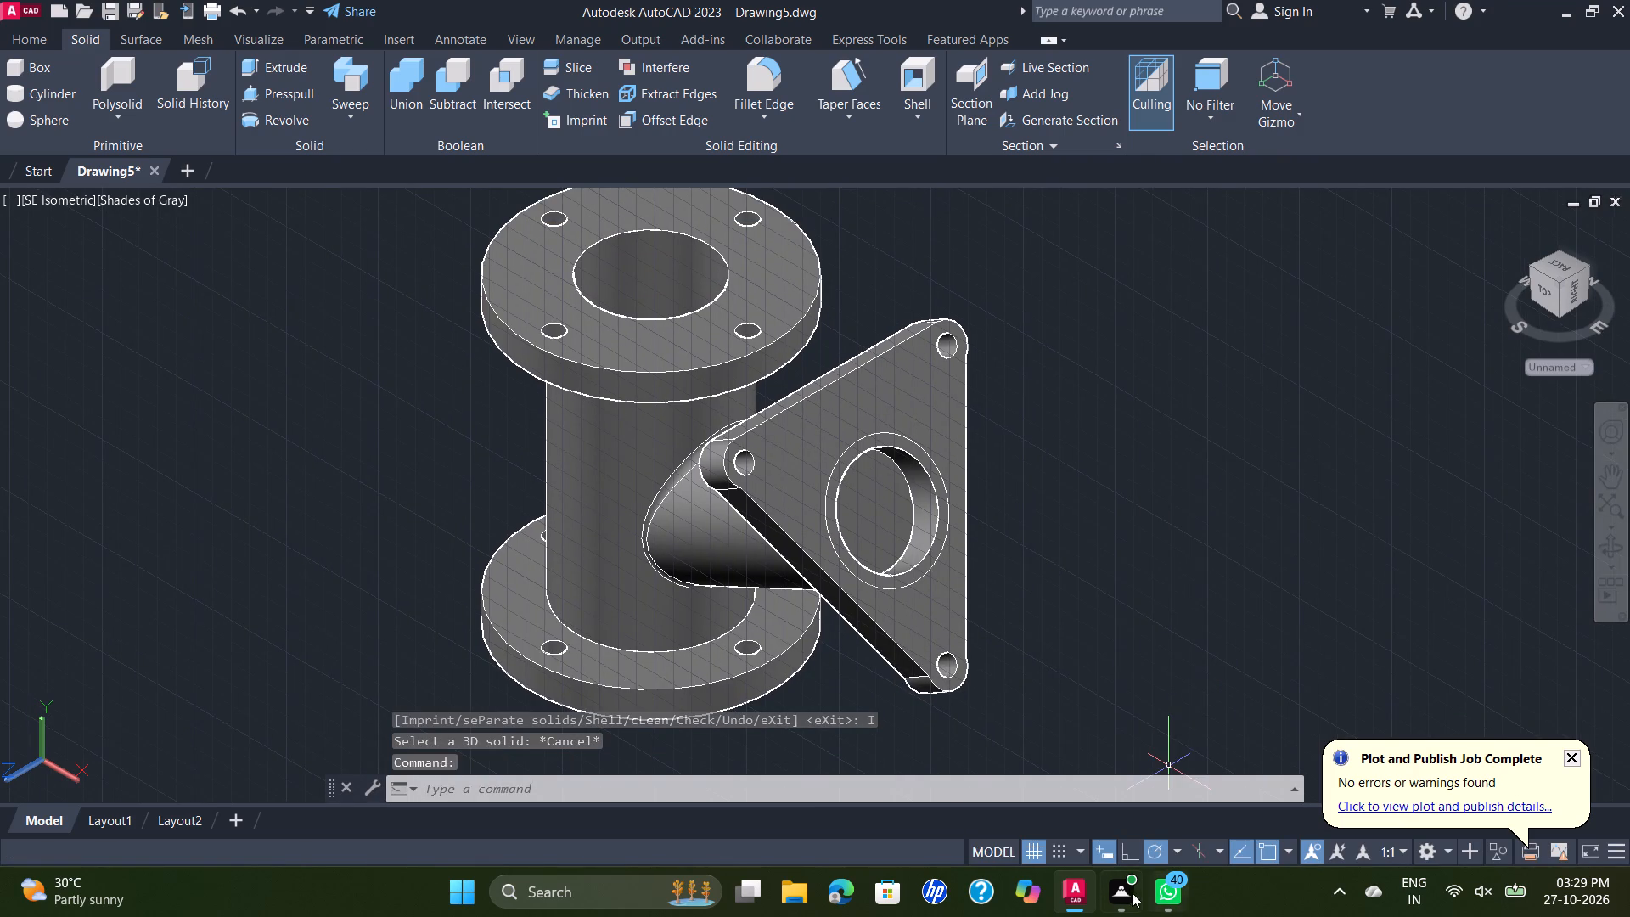
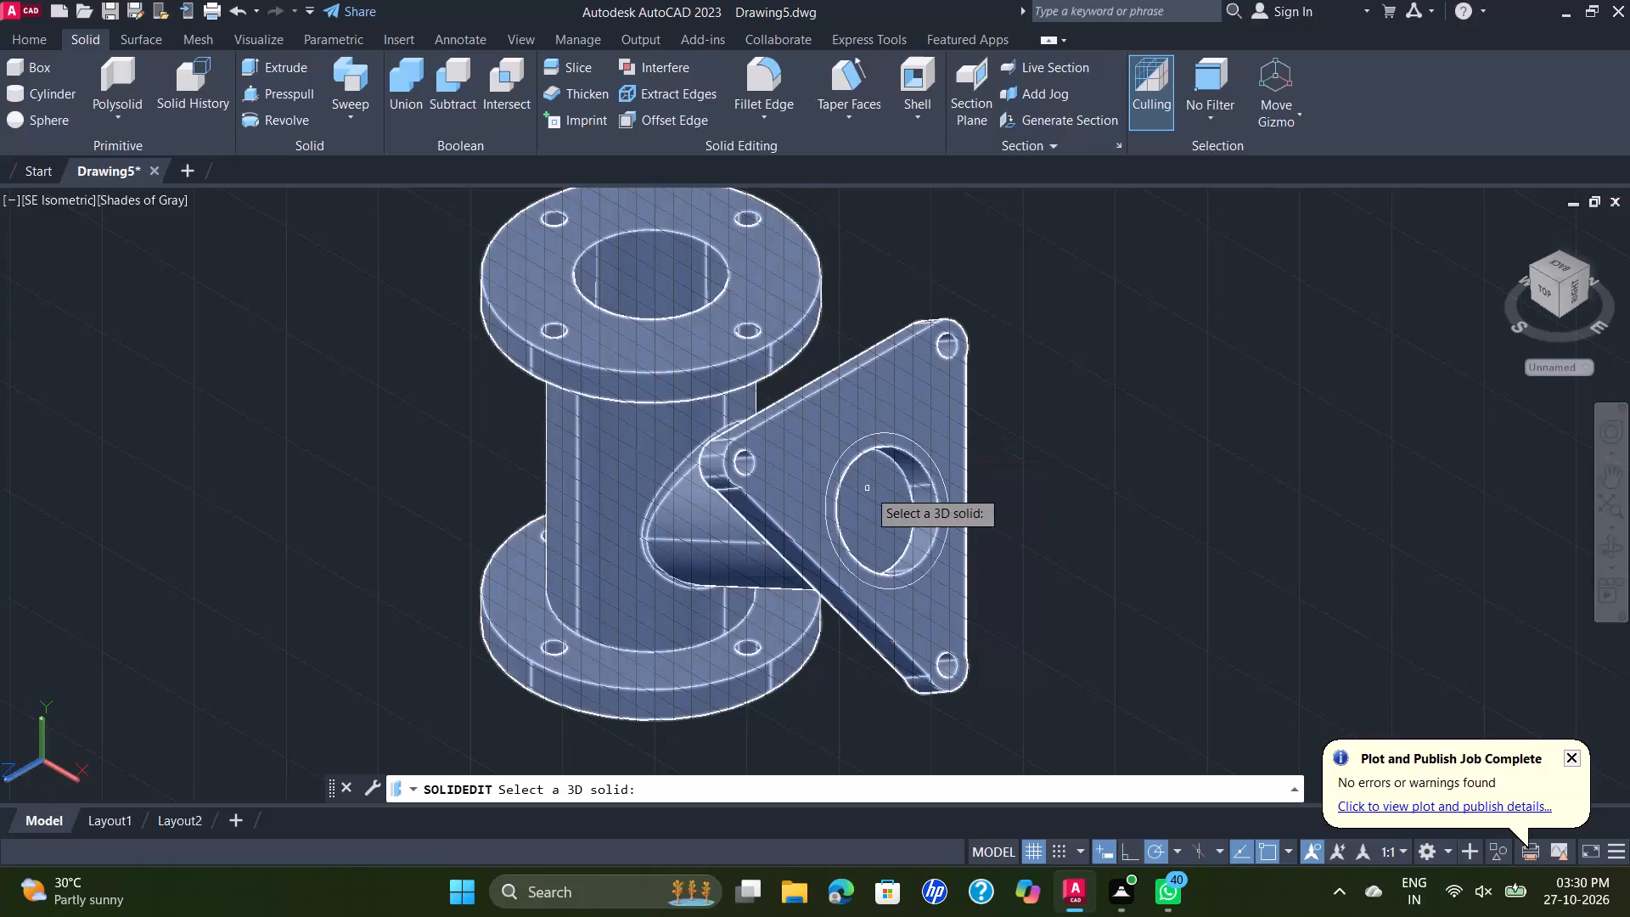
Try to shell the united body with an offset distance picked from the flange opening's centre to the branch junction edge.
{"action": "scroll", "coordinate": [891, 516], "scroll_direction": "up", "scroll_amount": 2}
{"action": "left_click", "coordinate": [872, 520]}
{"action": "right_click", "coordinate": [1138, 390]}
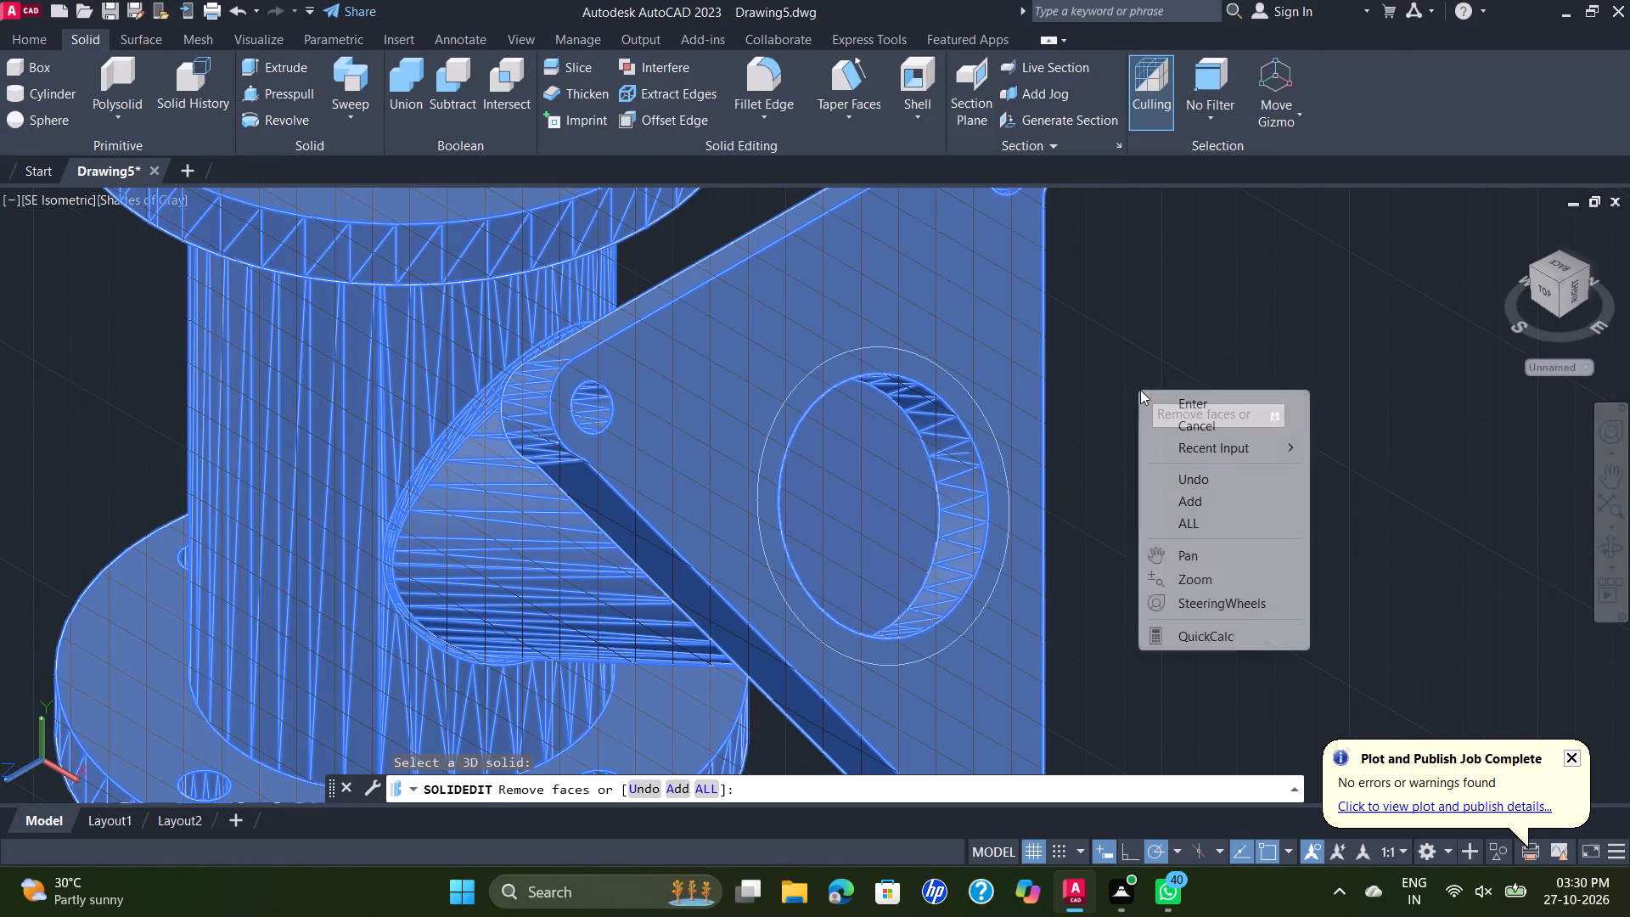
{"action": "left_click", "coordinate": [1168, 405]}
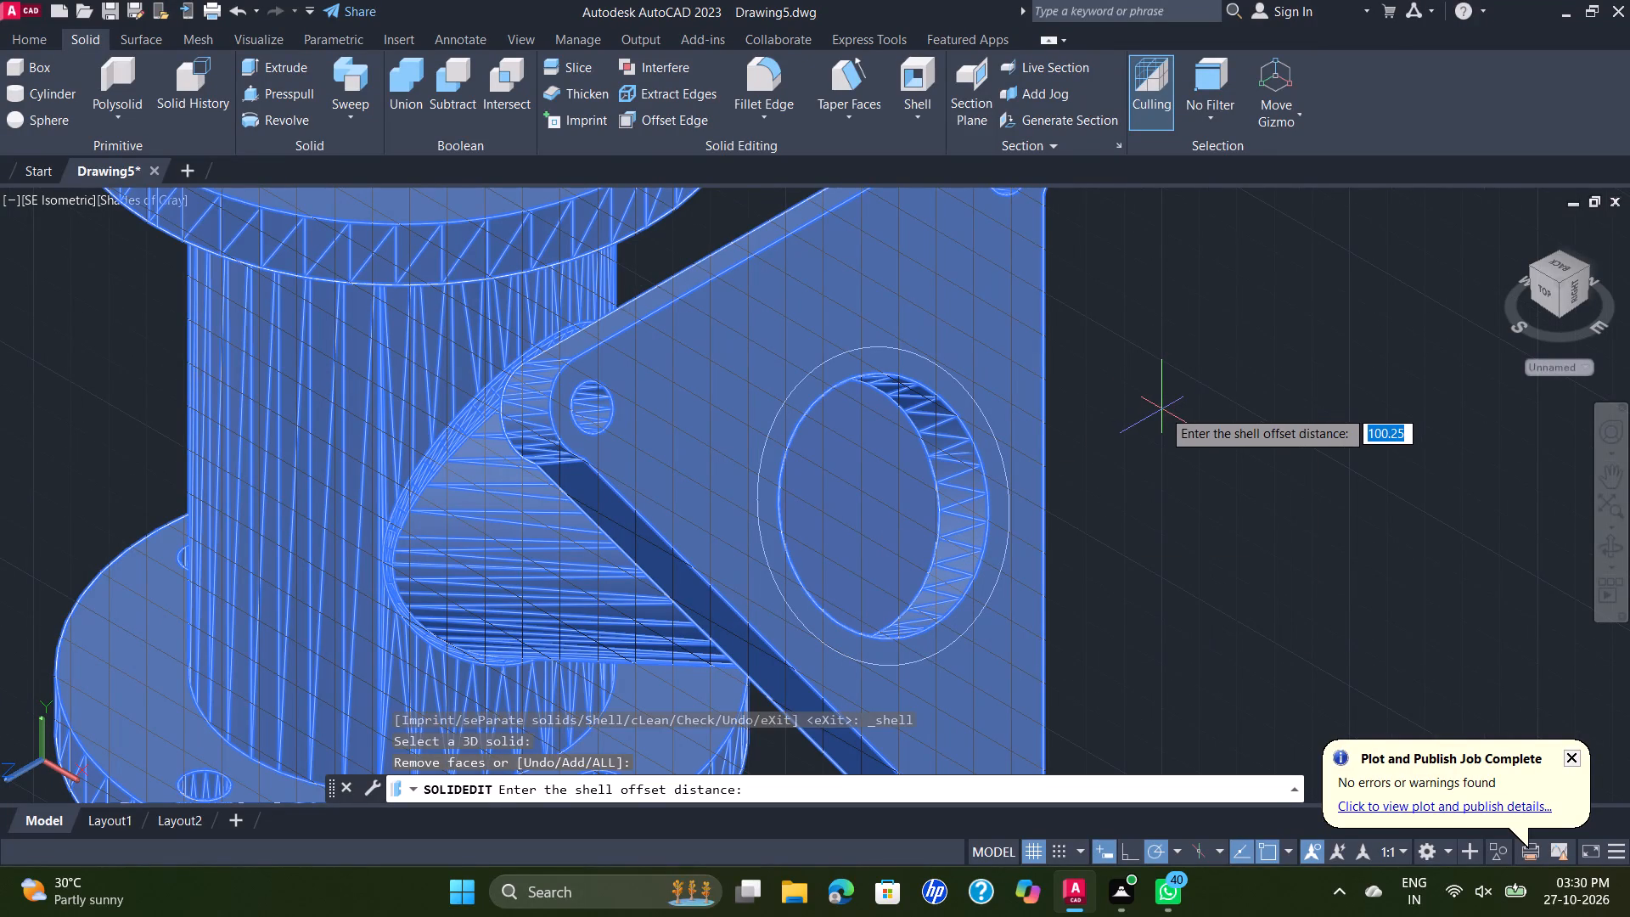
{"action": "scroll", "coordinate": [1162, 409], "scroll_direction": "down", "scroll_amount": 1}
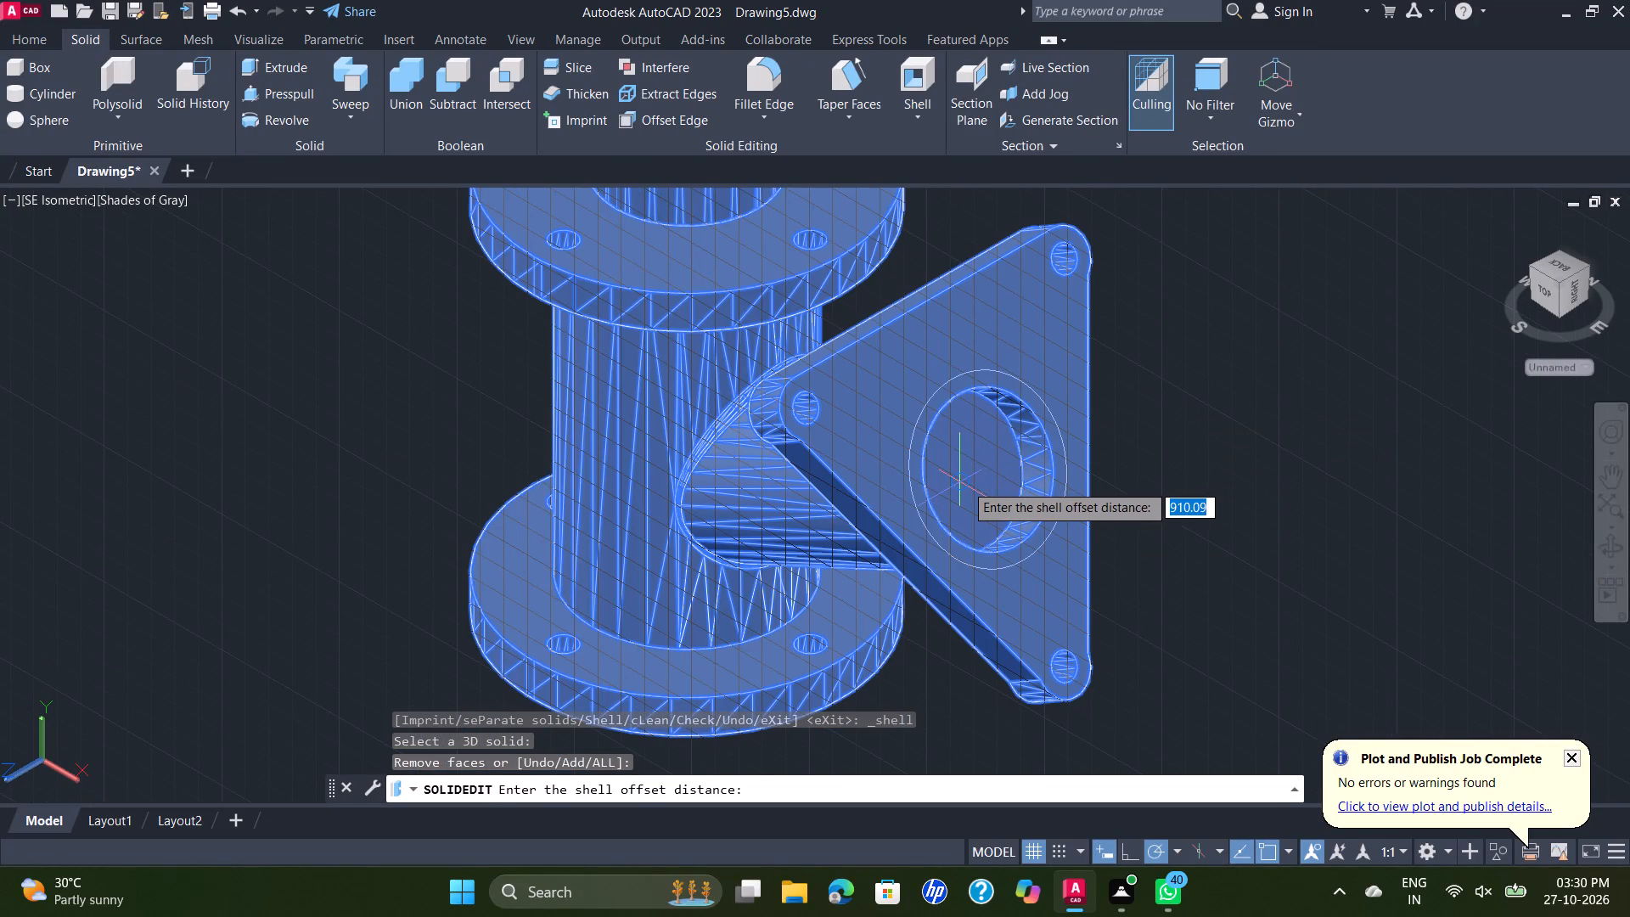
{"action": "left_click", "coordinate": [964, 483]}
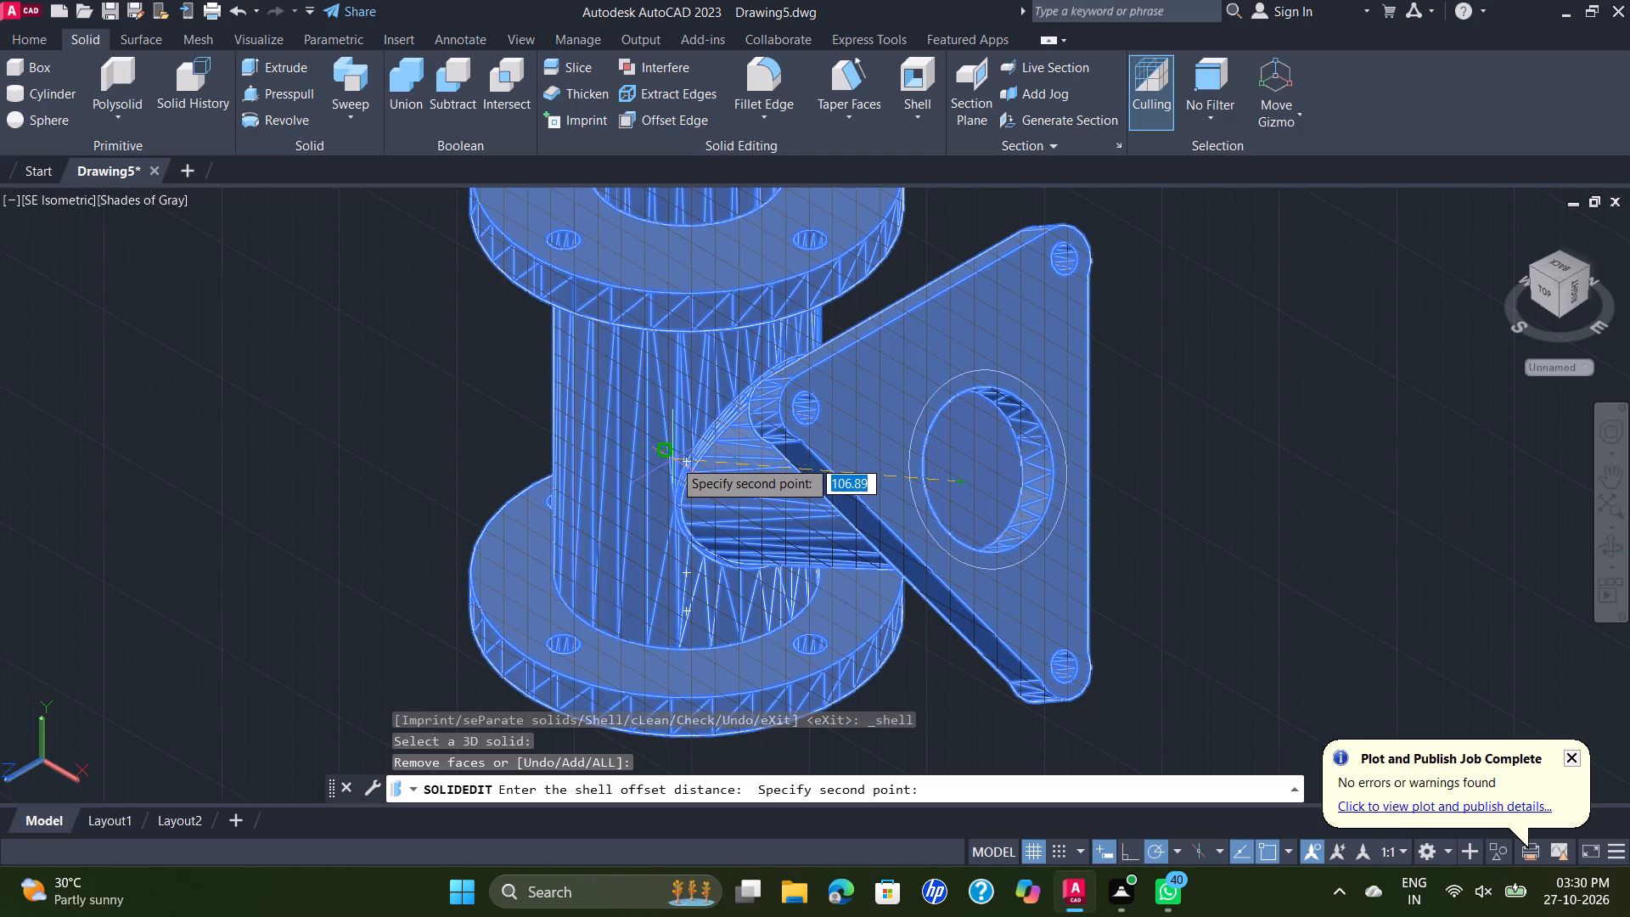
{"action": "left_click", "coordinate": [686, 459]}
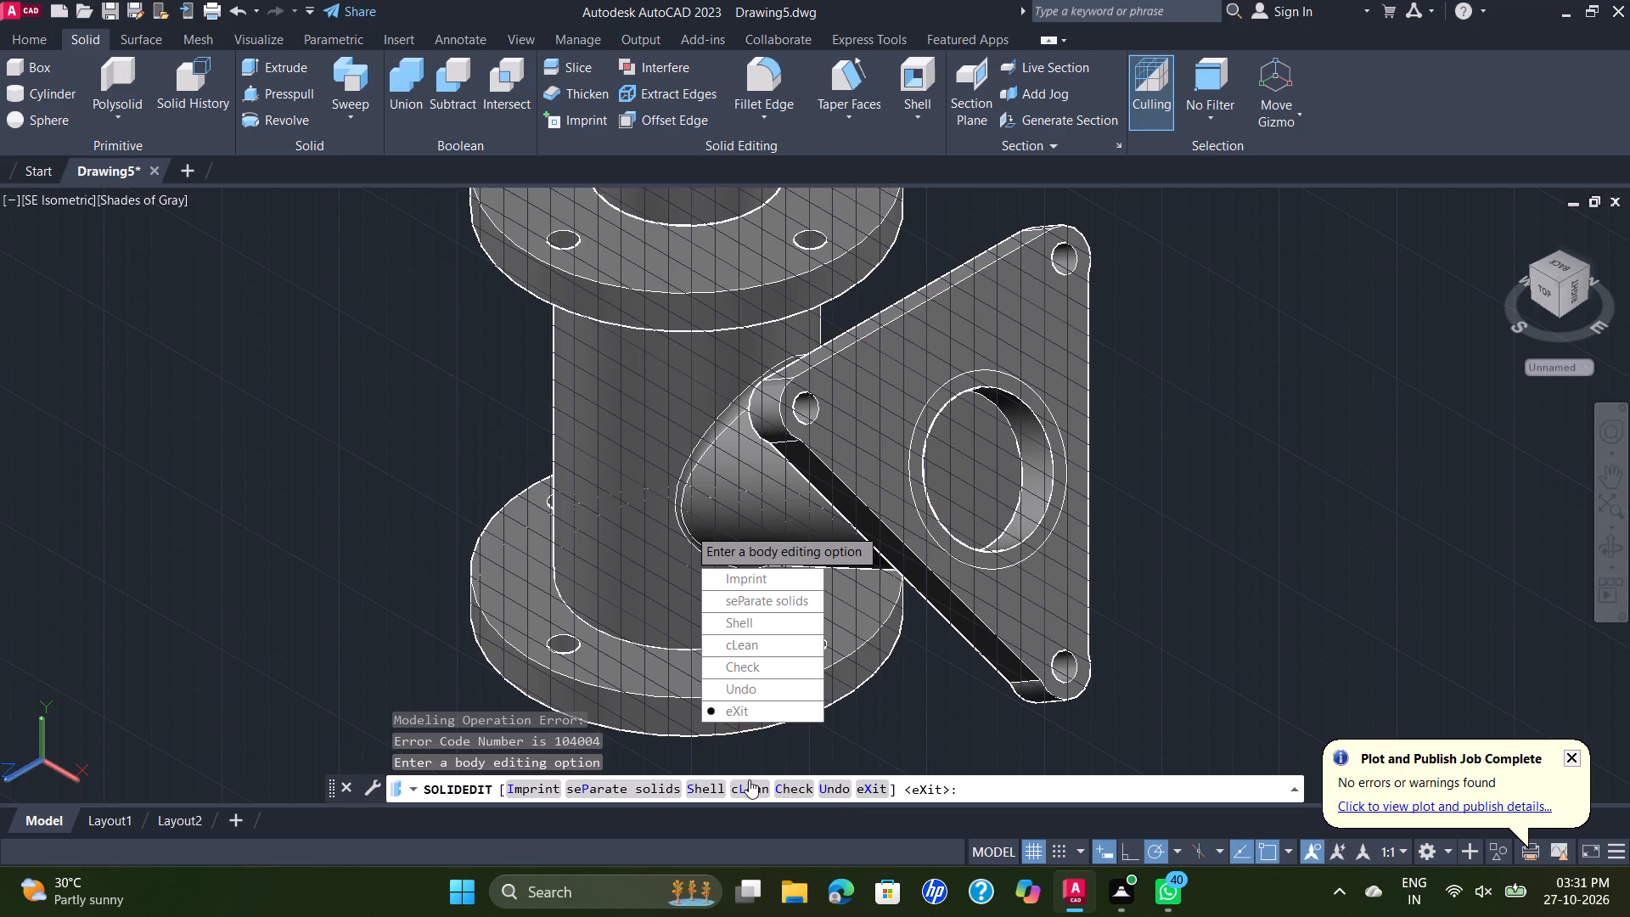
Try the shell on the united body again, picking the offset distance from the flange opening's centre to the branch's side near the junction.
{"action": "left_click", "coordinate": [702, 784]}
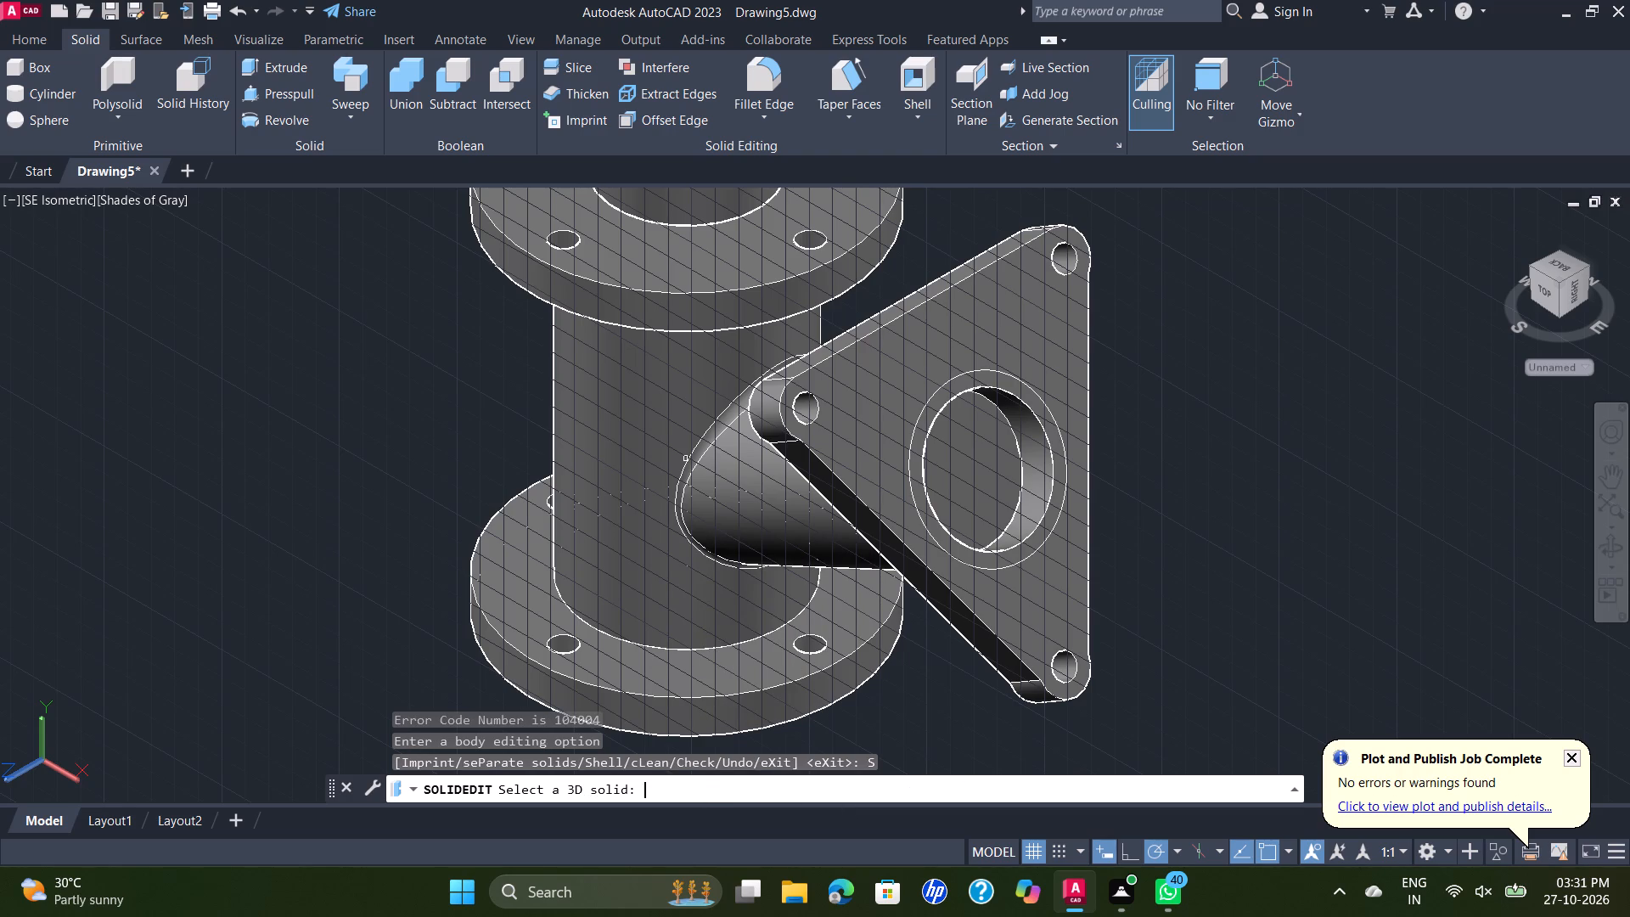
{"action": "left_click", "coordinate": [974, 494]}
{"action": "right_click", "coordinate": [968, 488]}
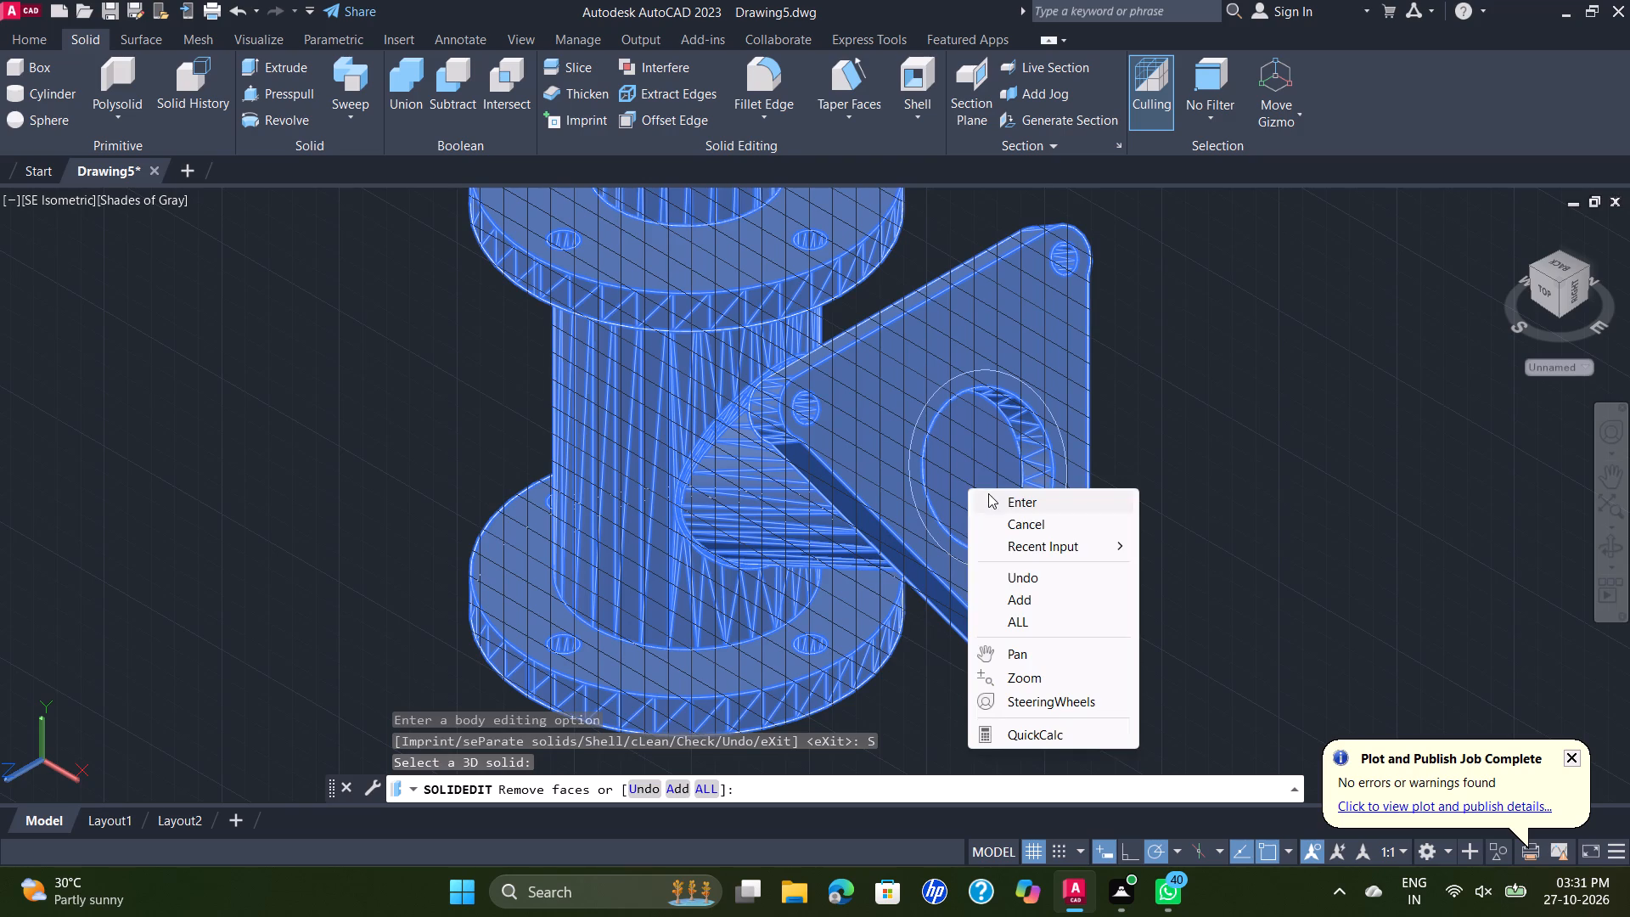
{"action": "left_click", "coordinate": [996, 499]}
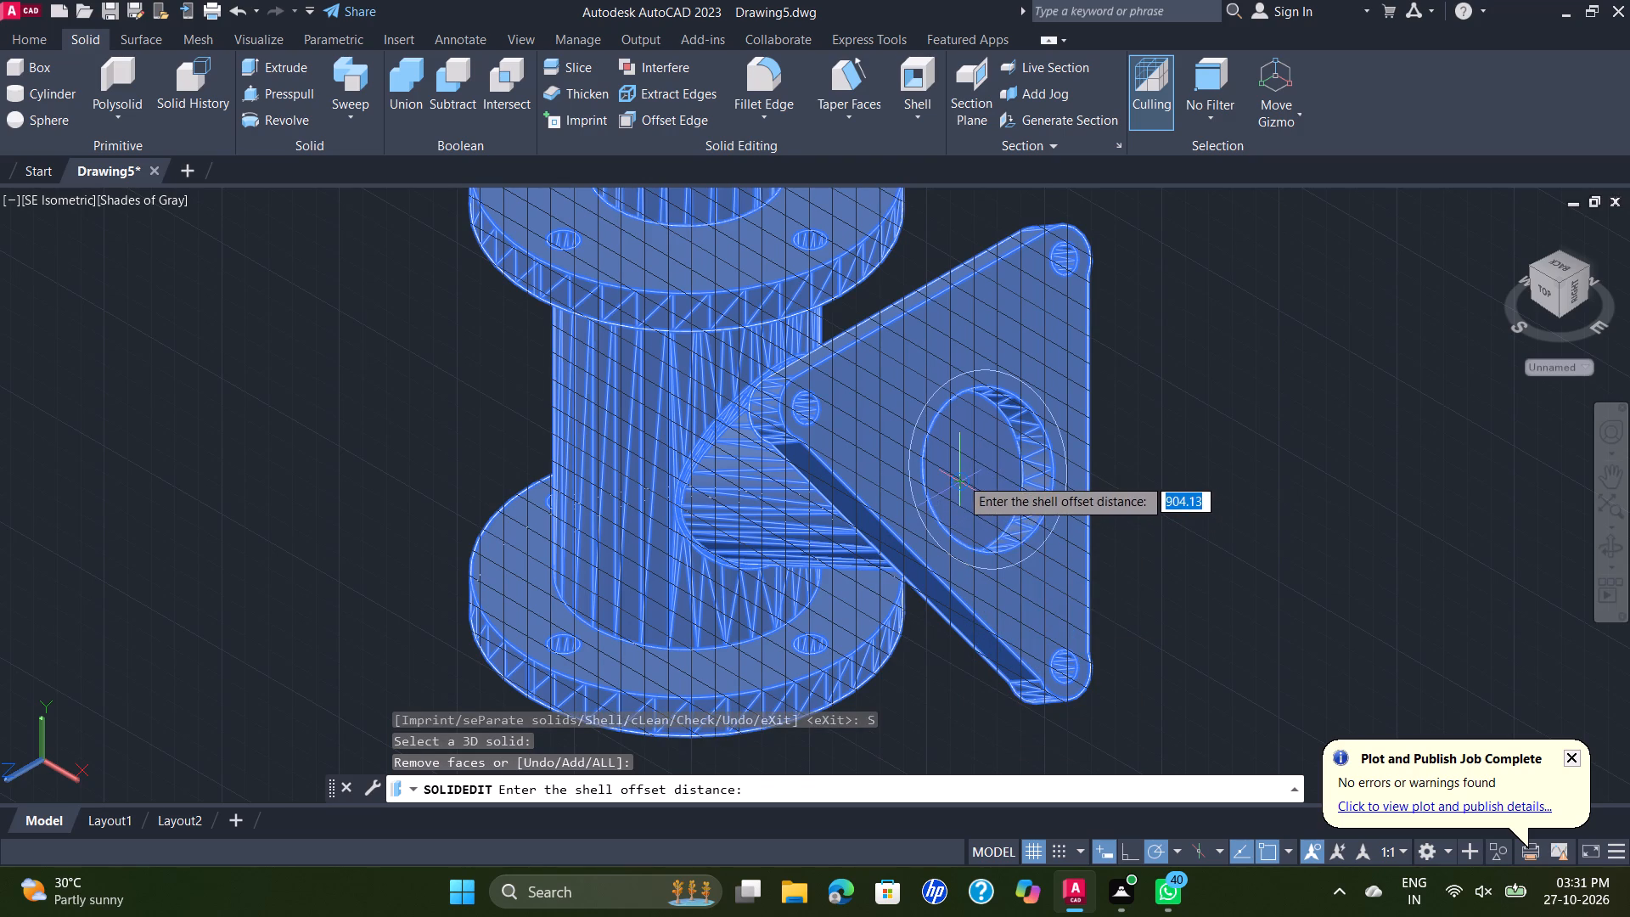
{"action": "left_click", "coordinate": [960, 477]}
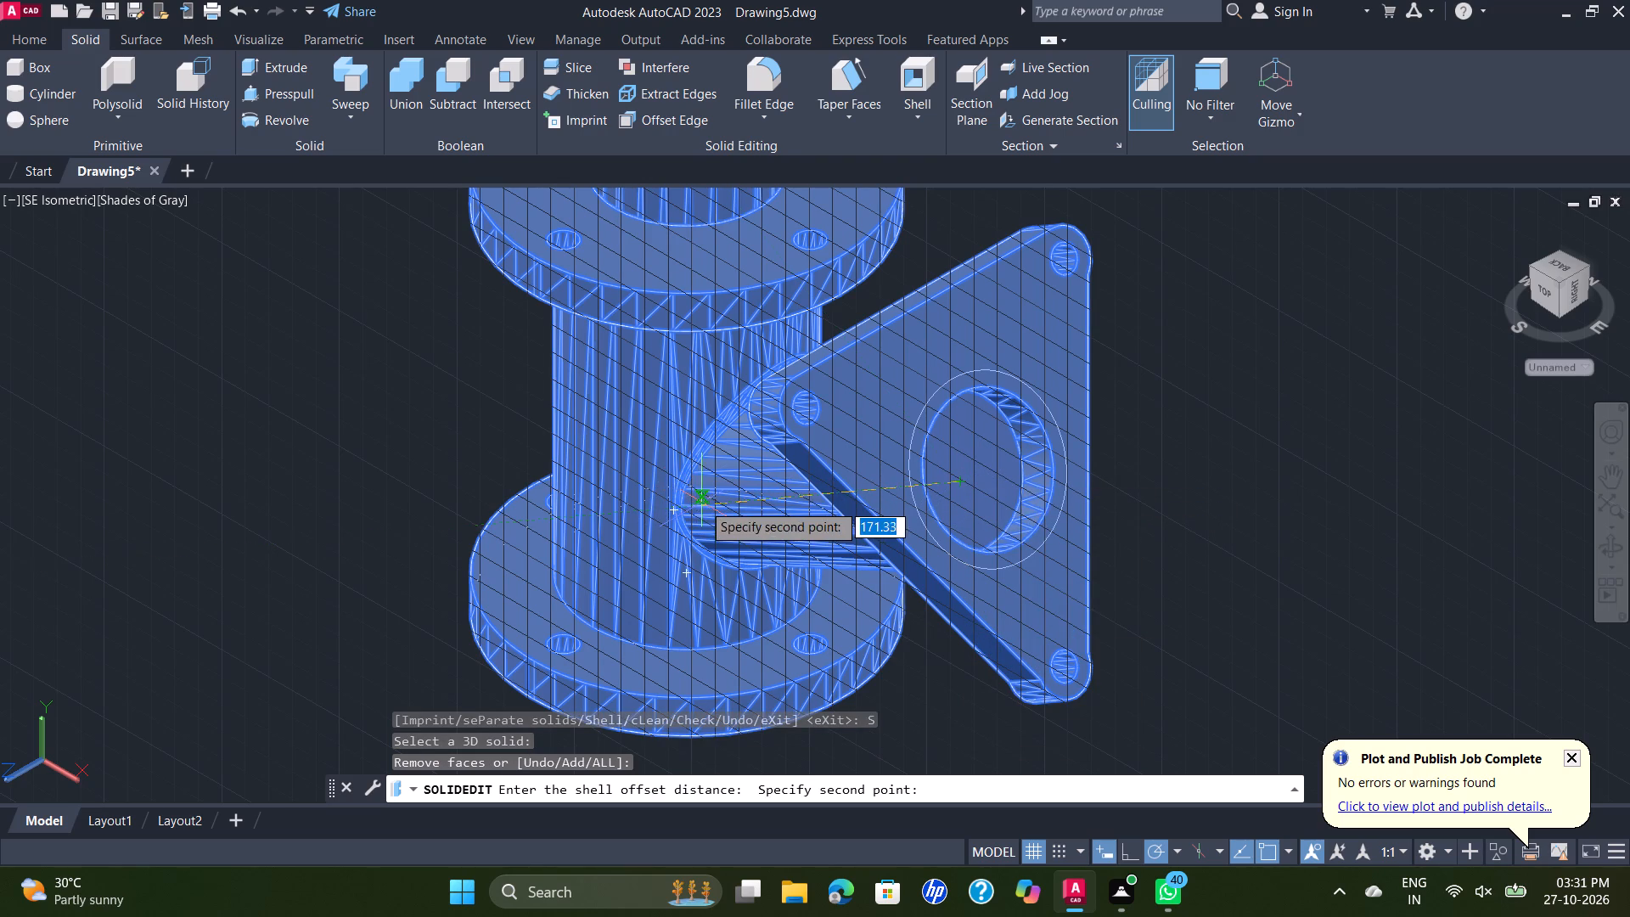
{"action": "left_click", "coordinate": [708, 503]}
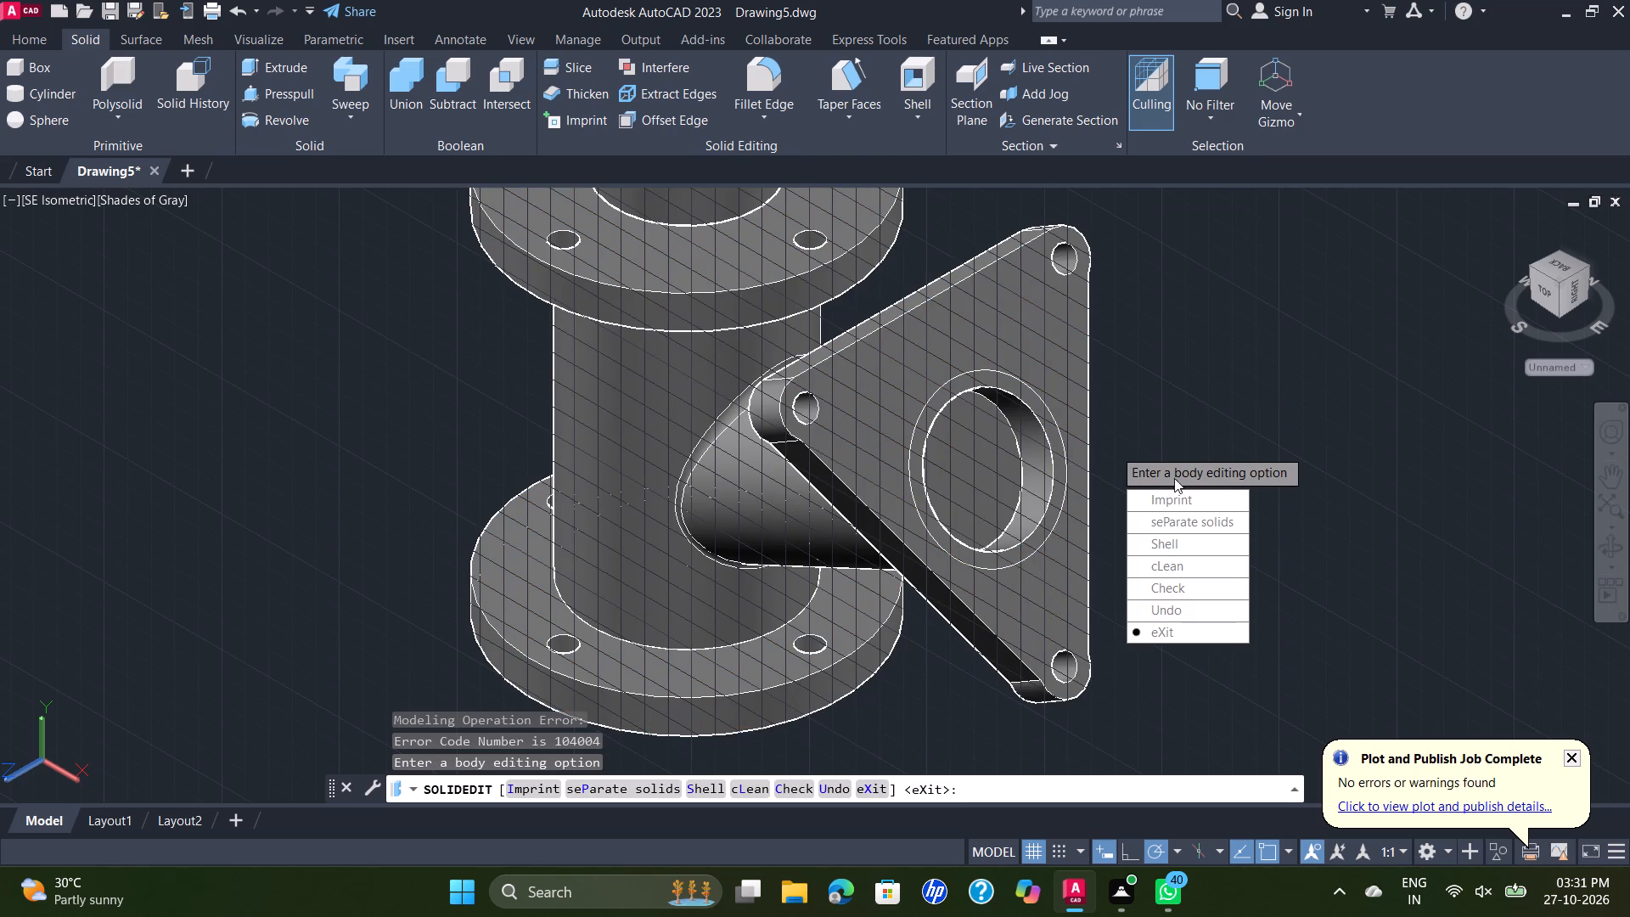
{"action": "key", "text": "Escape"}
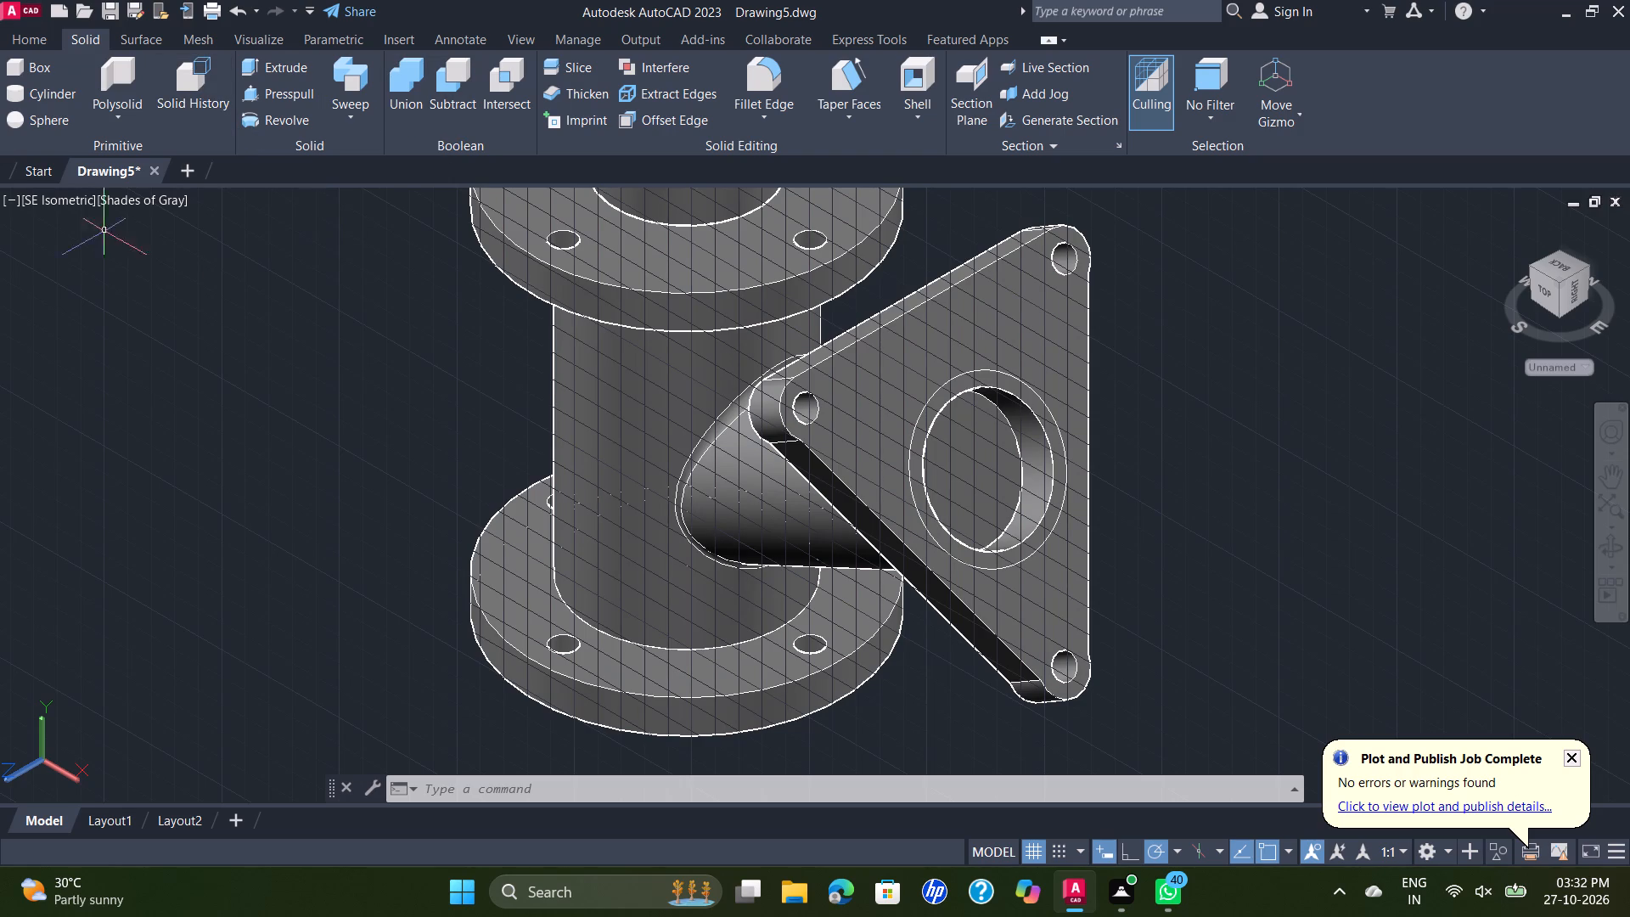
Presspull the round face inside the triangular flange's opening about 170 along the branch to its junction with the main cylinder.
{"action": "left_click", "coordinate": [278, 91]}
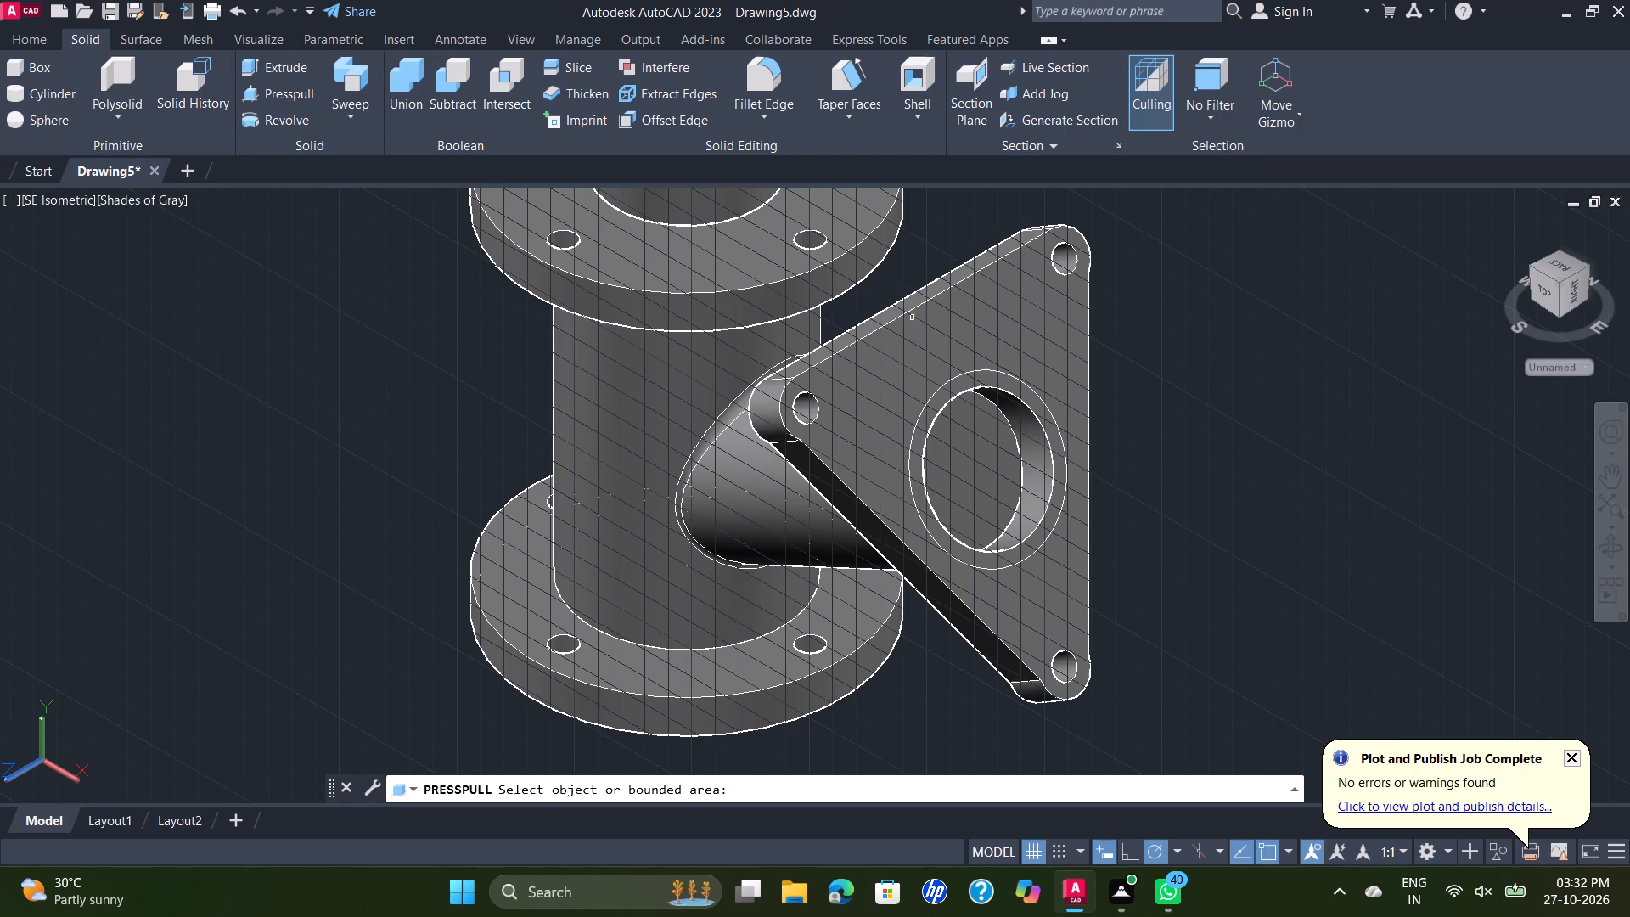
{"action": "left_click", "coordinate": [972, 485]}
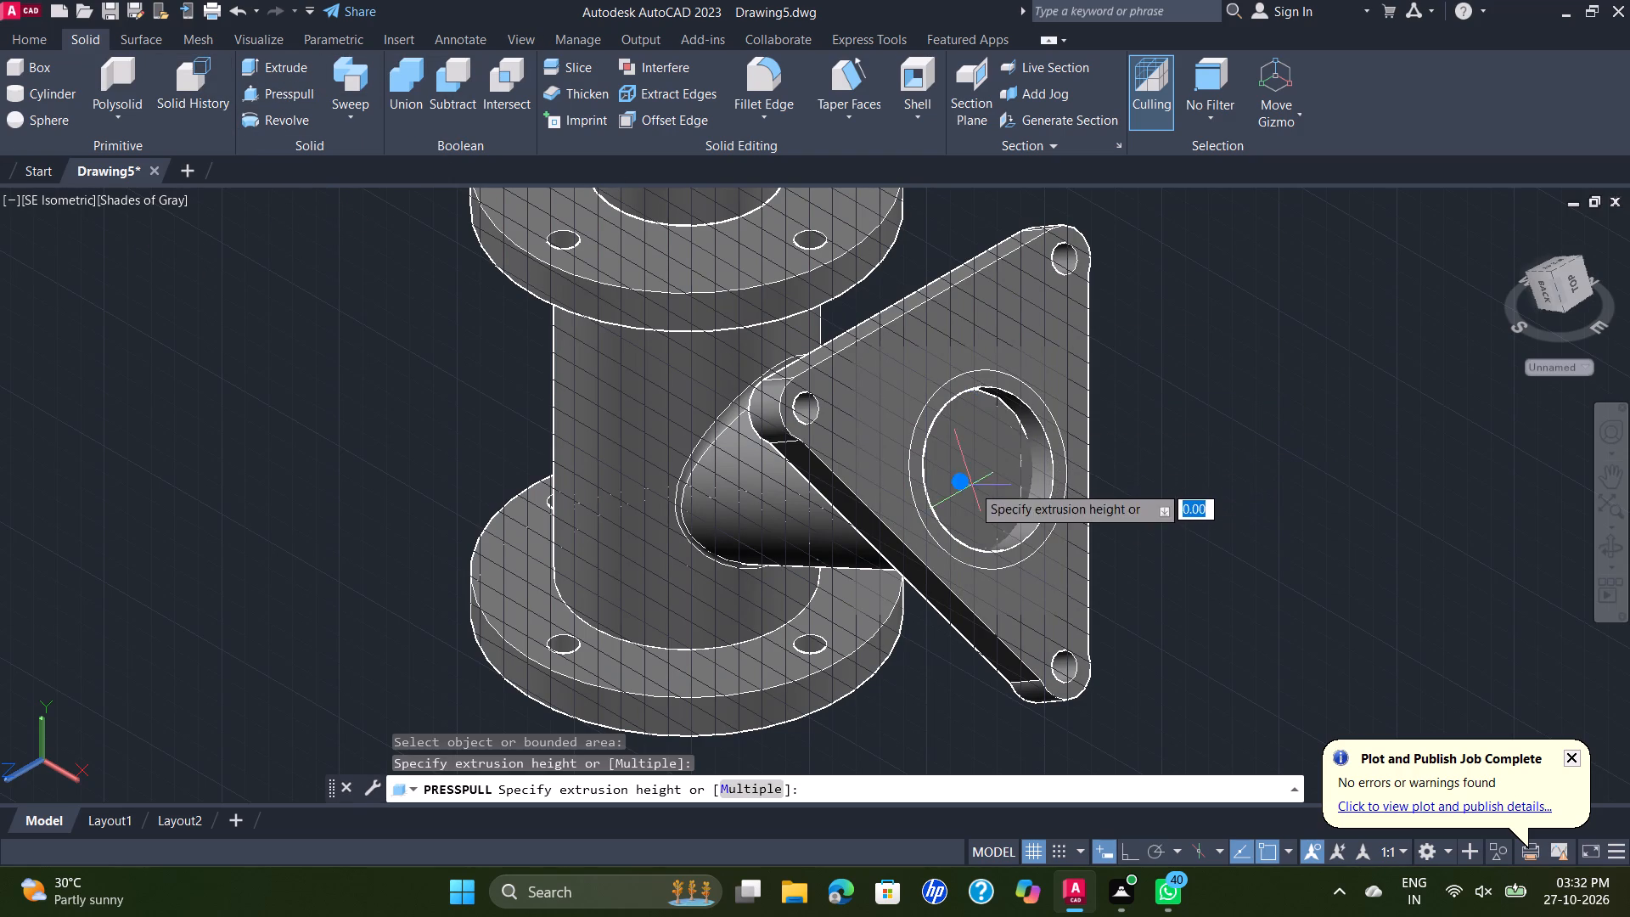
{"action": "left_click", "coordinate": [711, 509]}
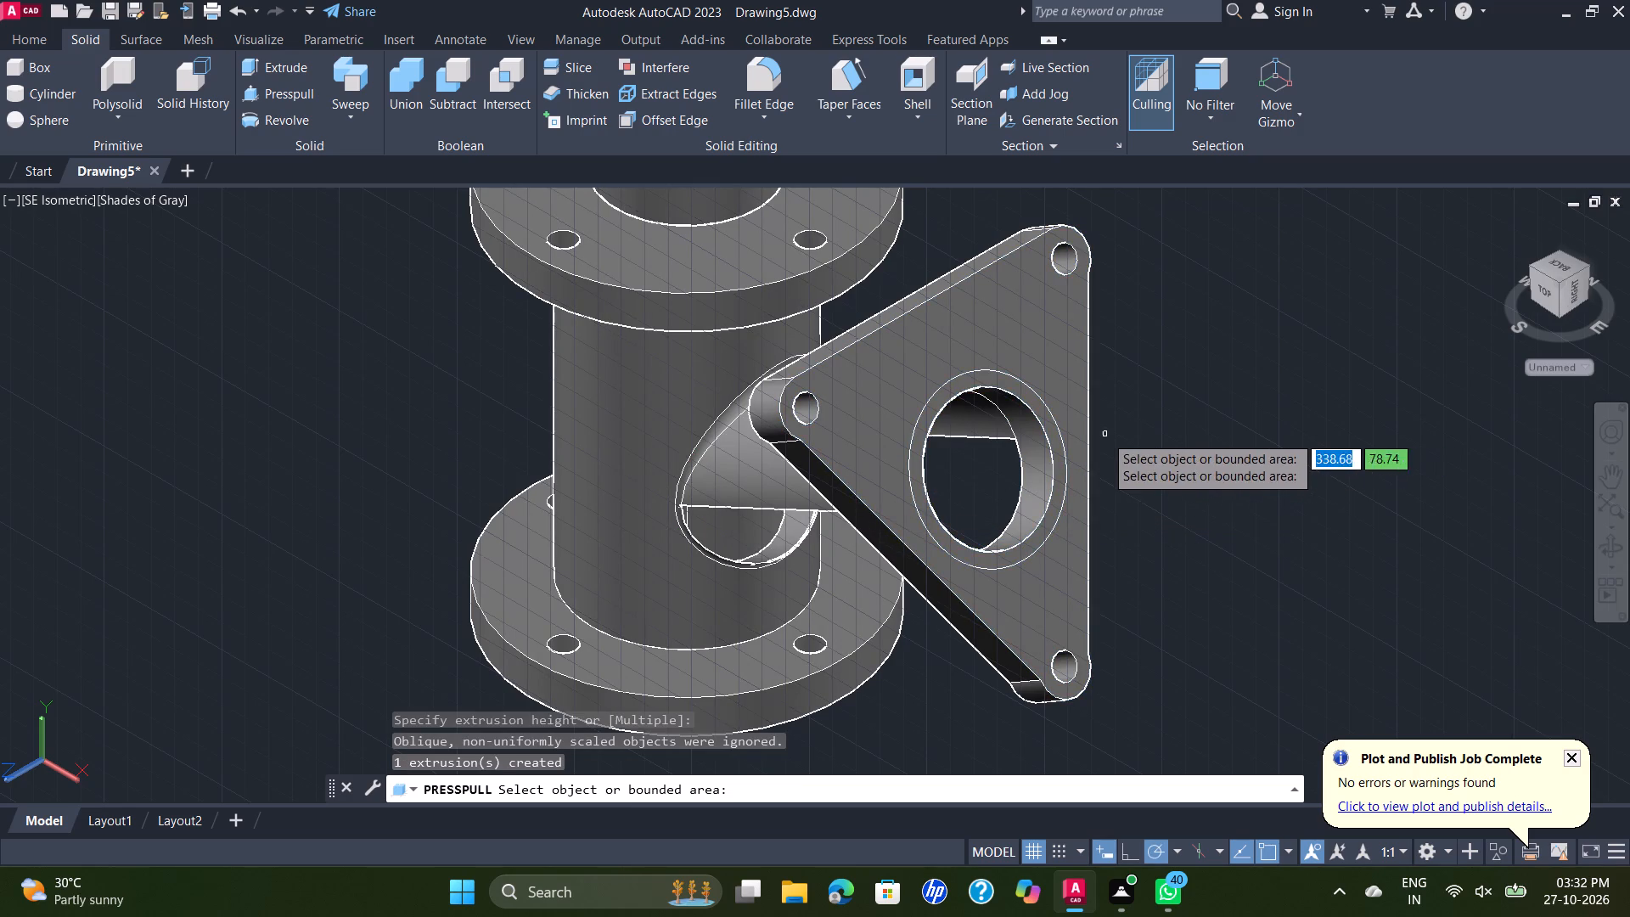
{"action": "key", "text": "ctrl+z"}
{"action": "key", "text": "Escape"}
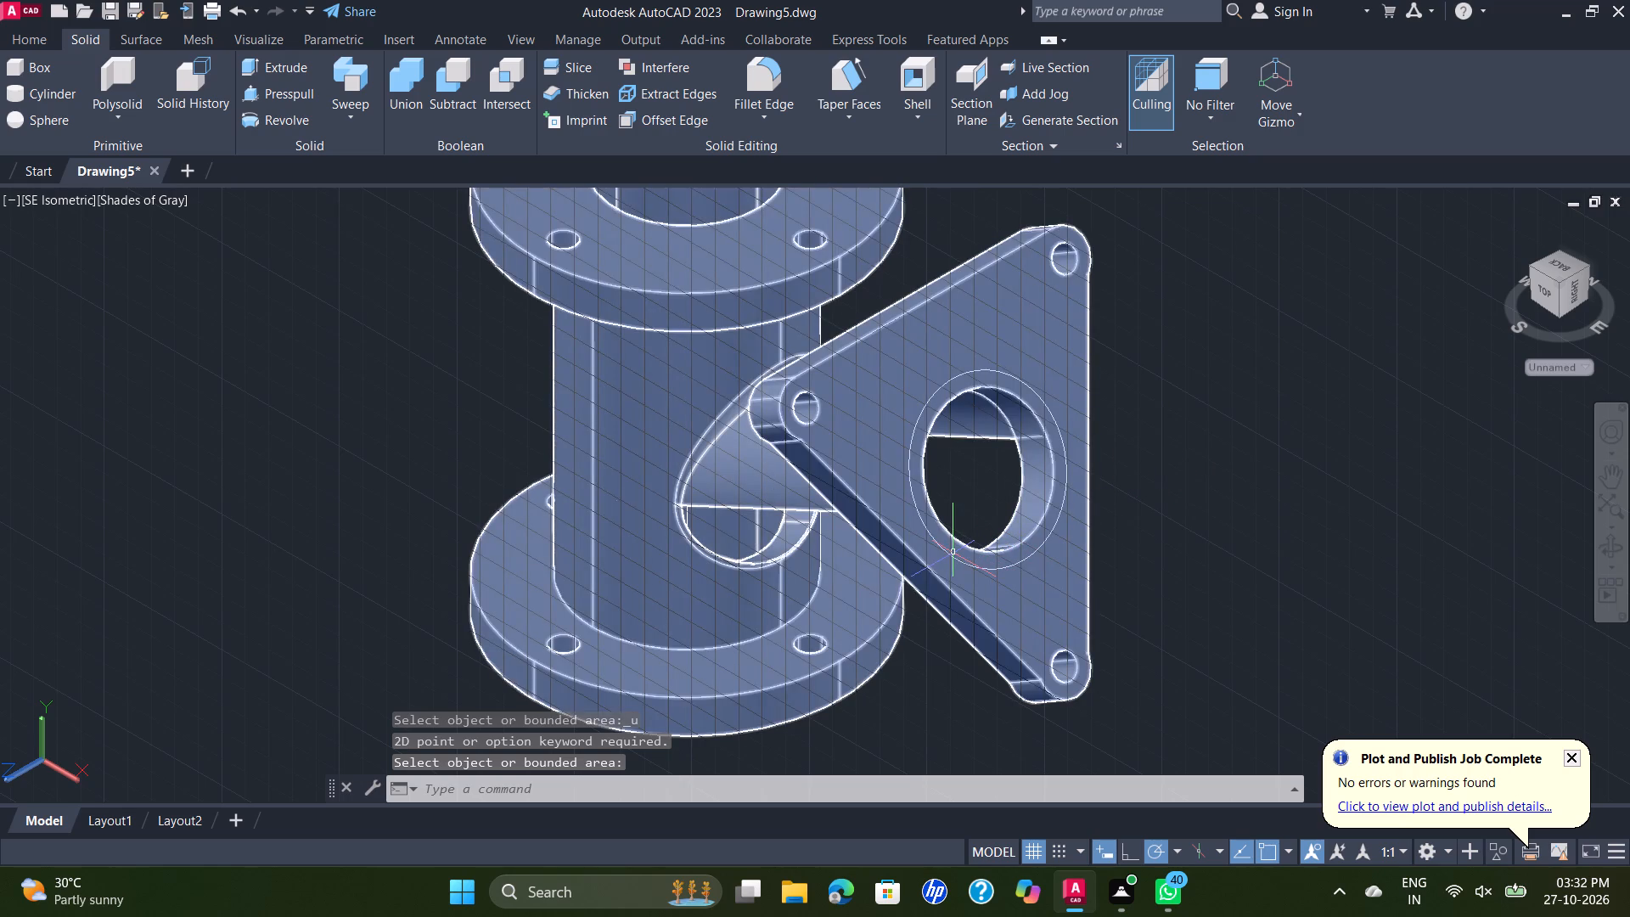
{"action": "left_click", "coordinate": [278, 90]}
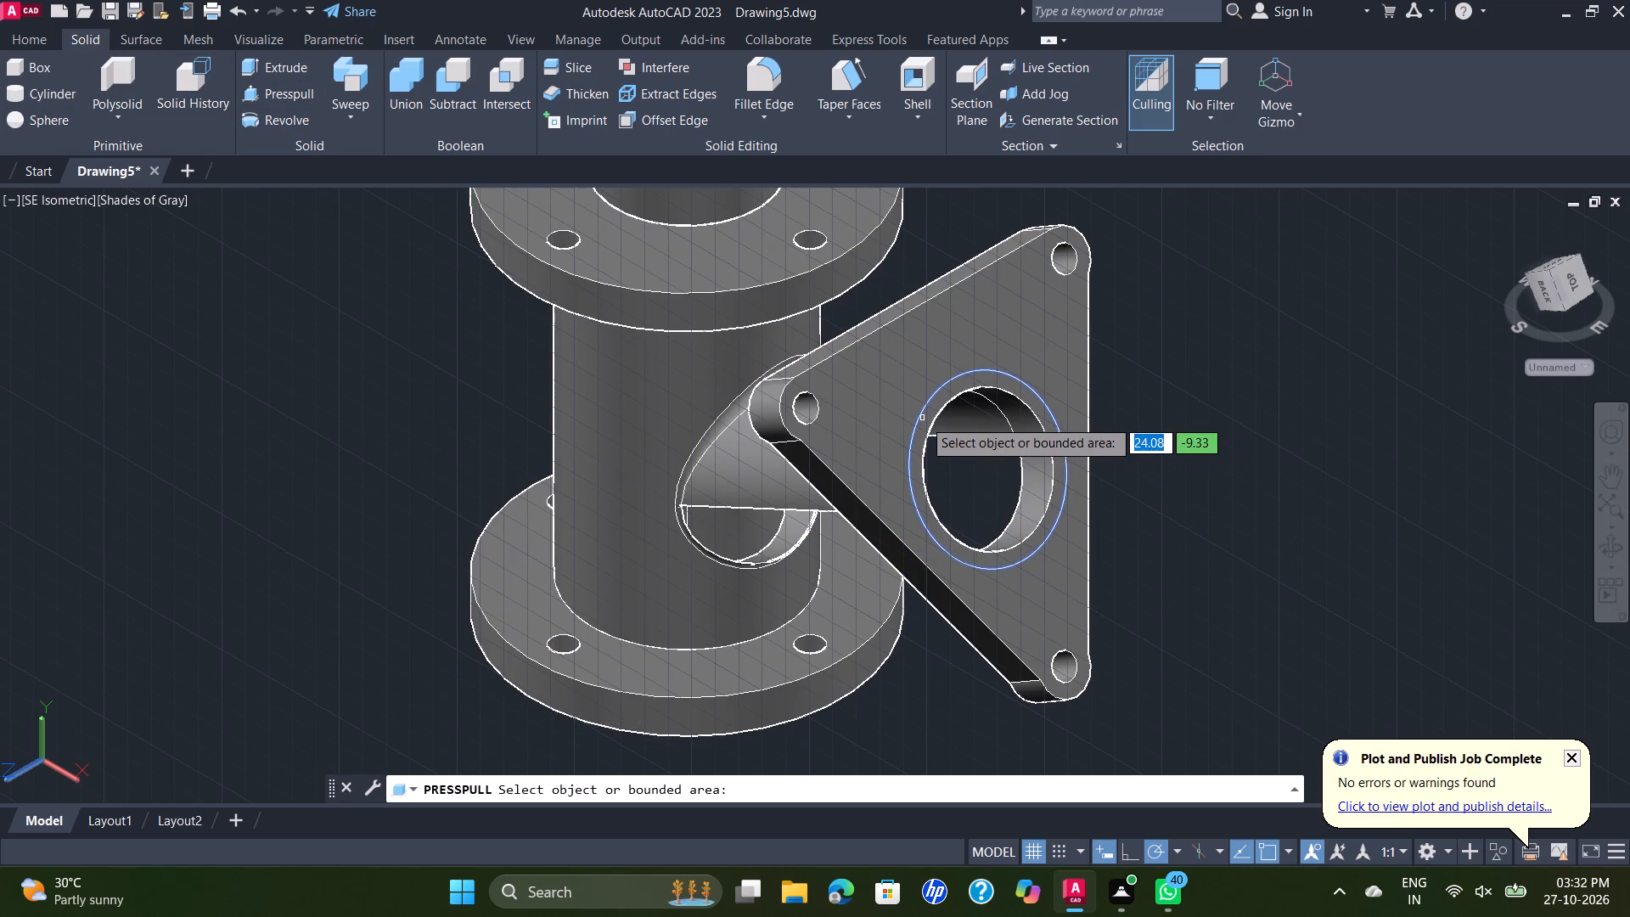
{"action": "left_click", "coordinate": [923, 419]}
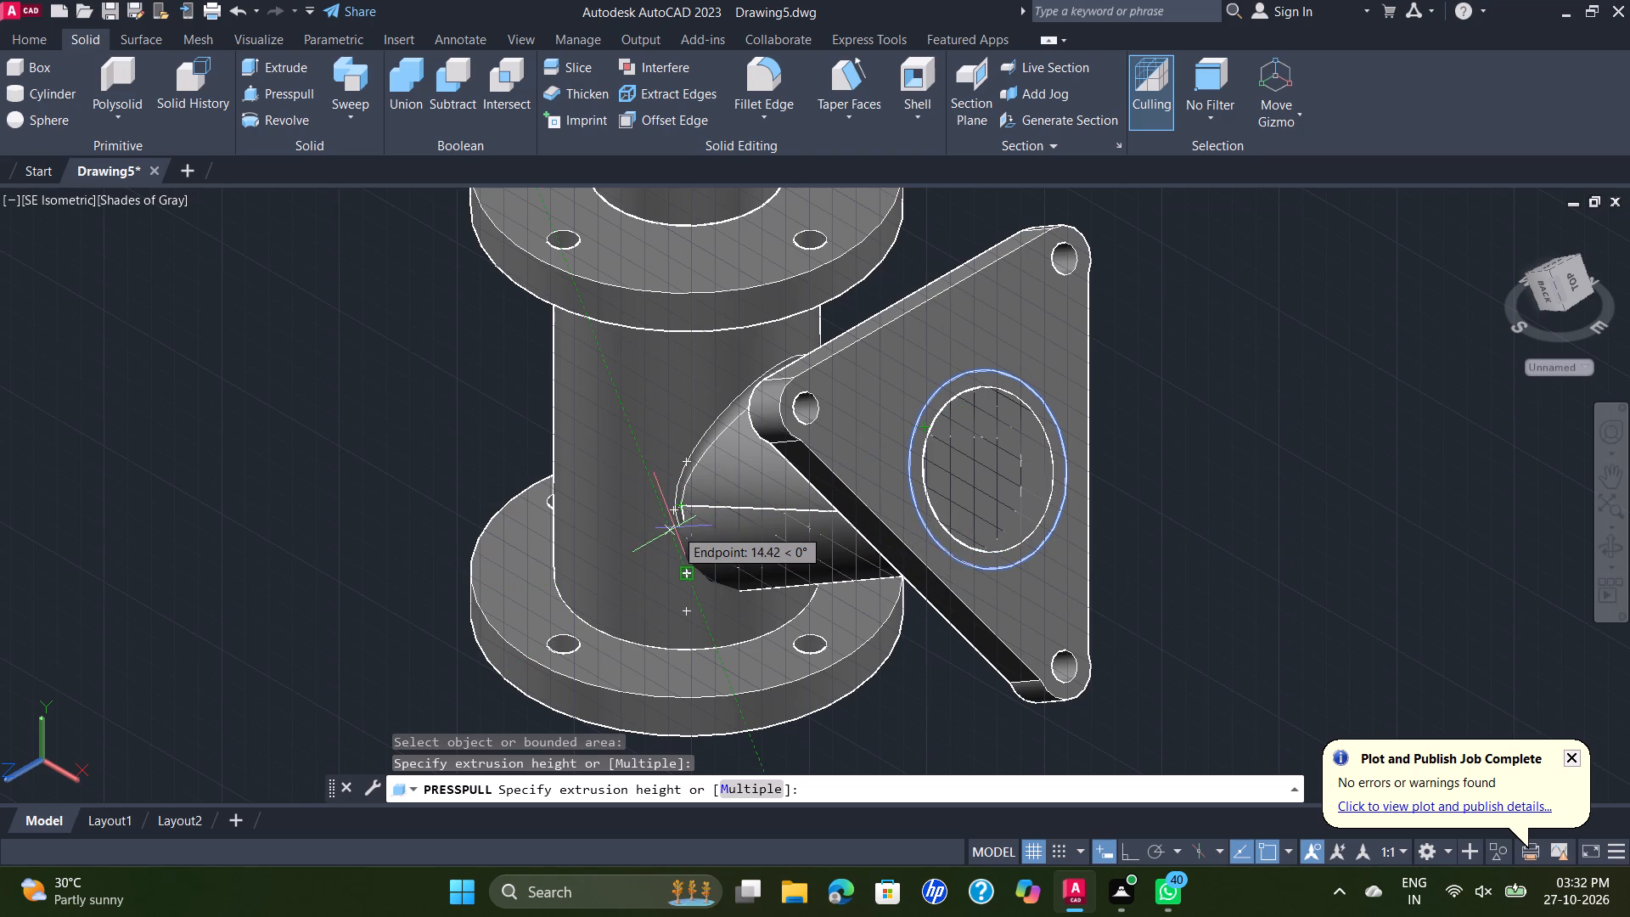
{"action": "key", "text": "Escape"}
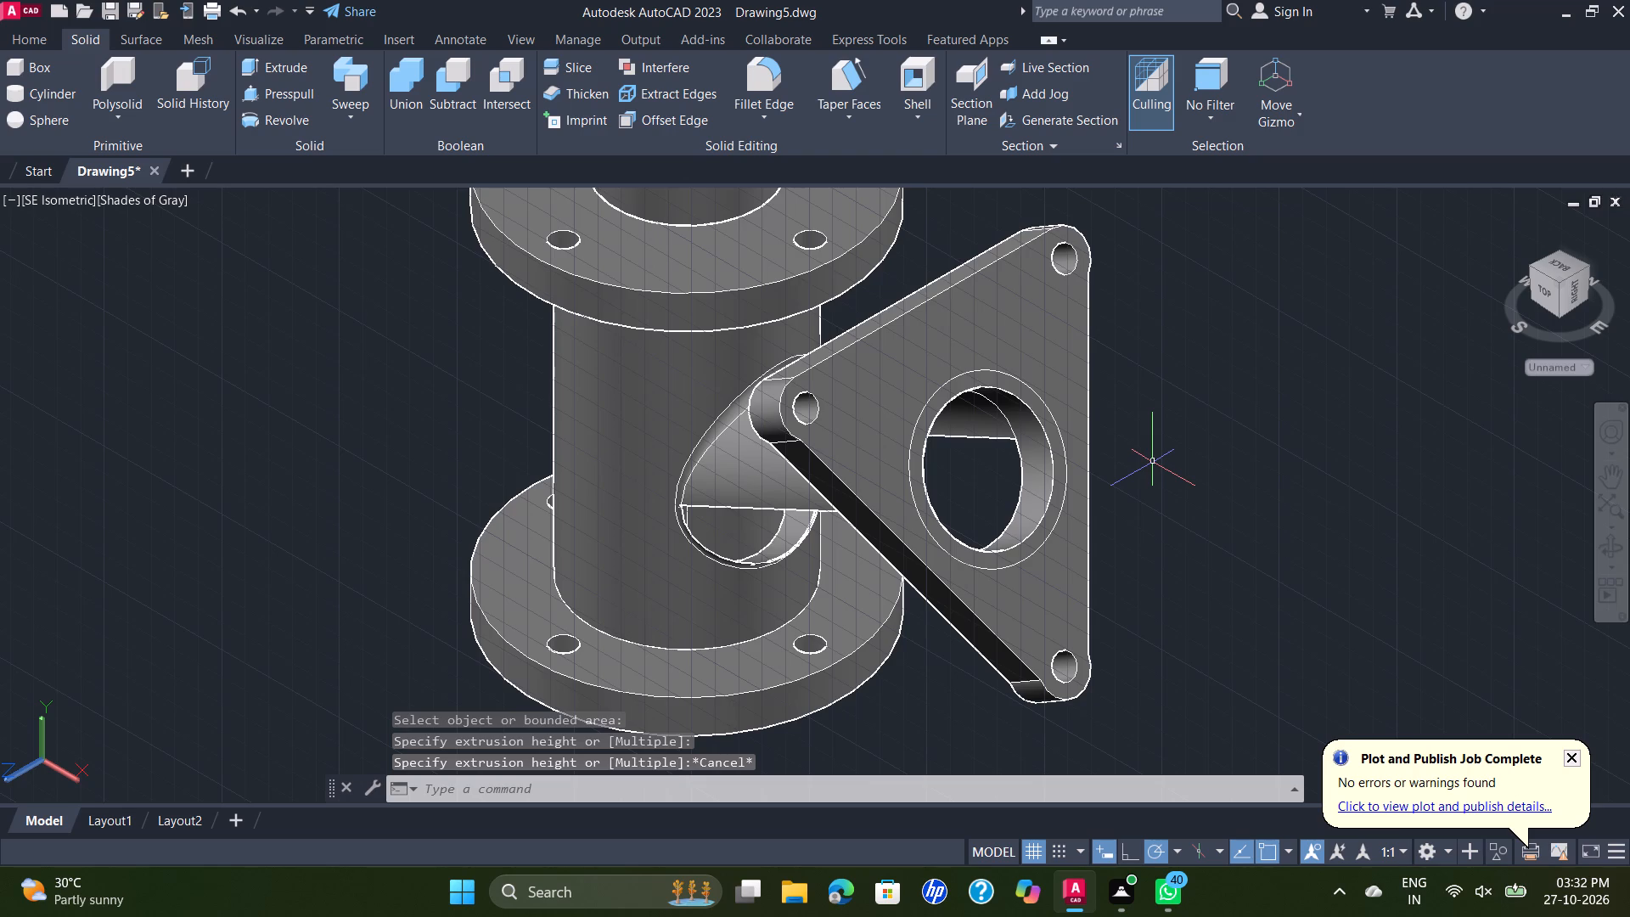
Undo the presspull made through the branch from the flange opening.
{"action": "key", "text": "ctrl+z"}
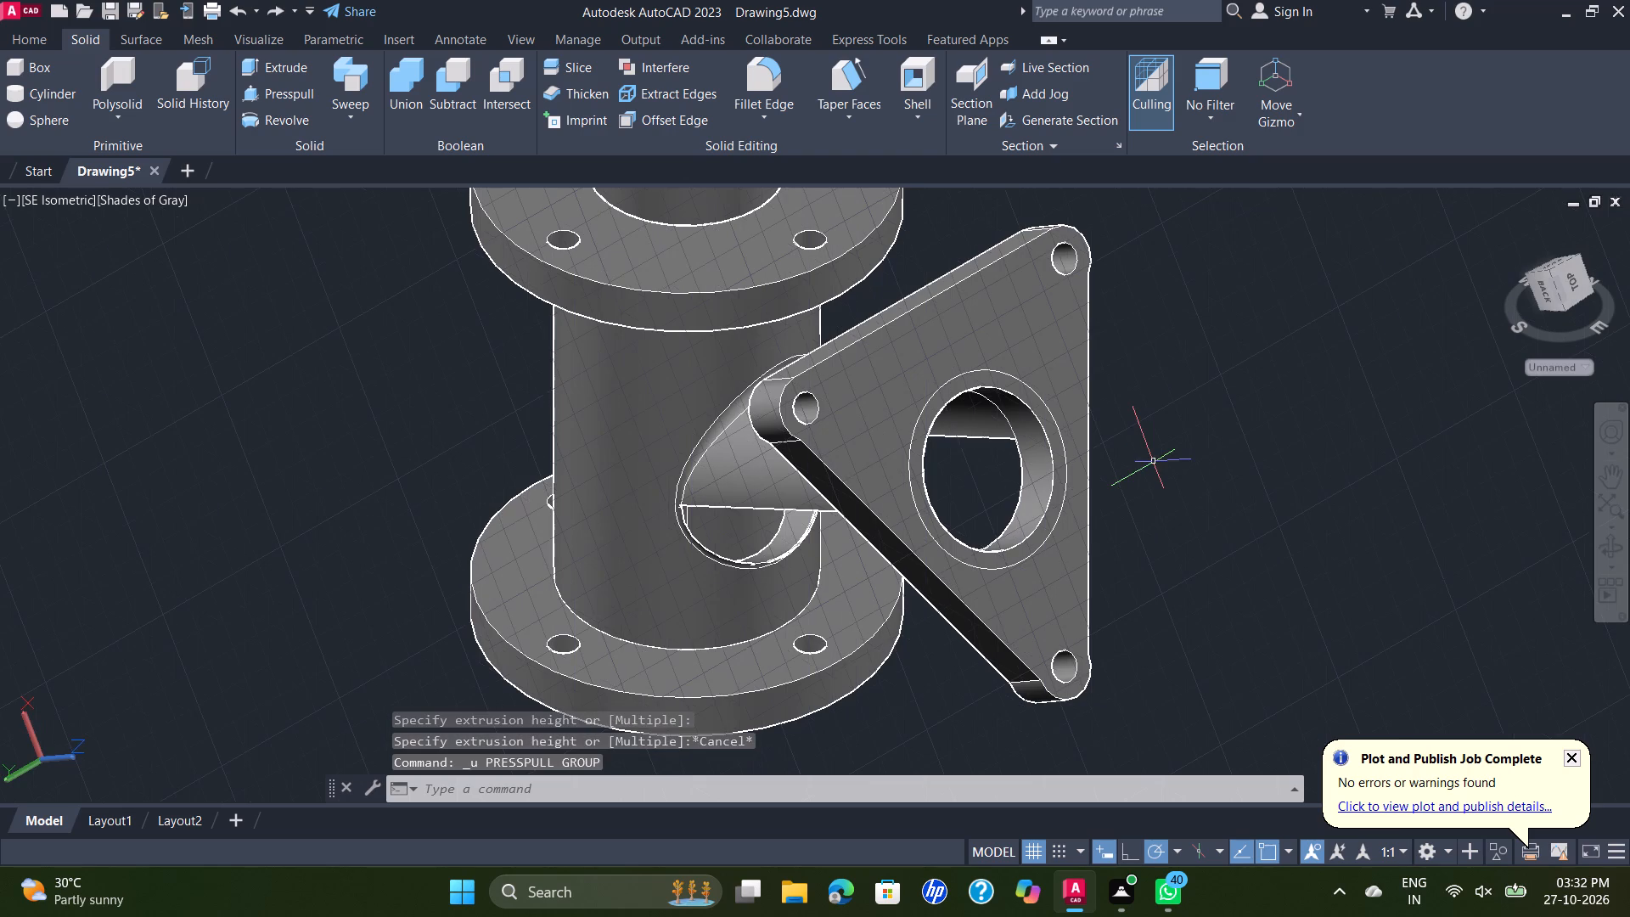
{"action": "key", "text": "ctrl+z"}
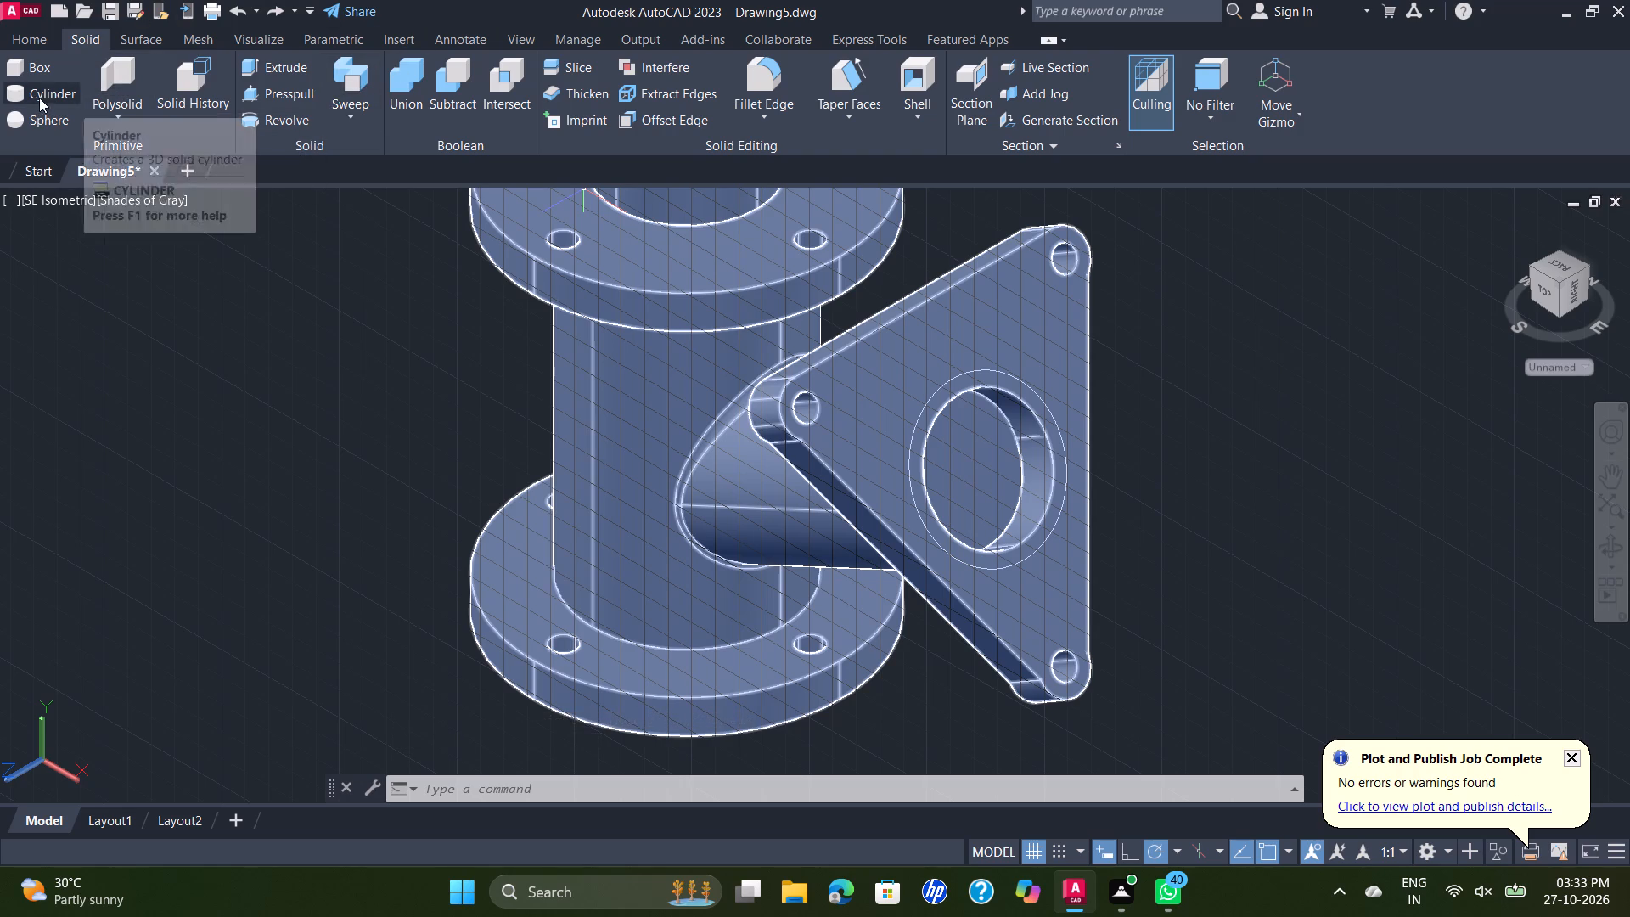
Presspull the round face inside the flange opening to a point on the branch's lower edge beside the triangular flange.
{"action": "left_click", "coordinate": [261, 95]}
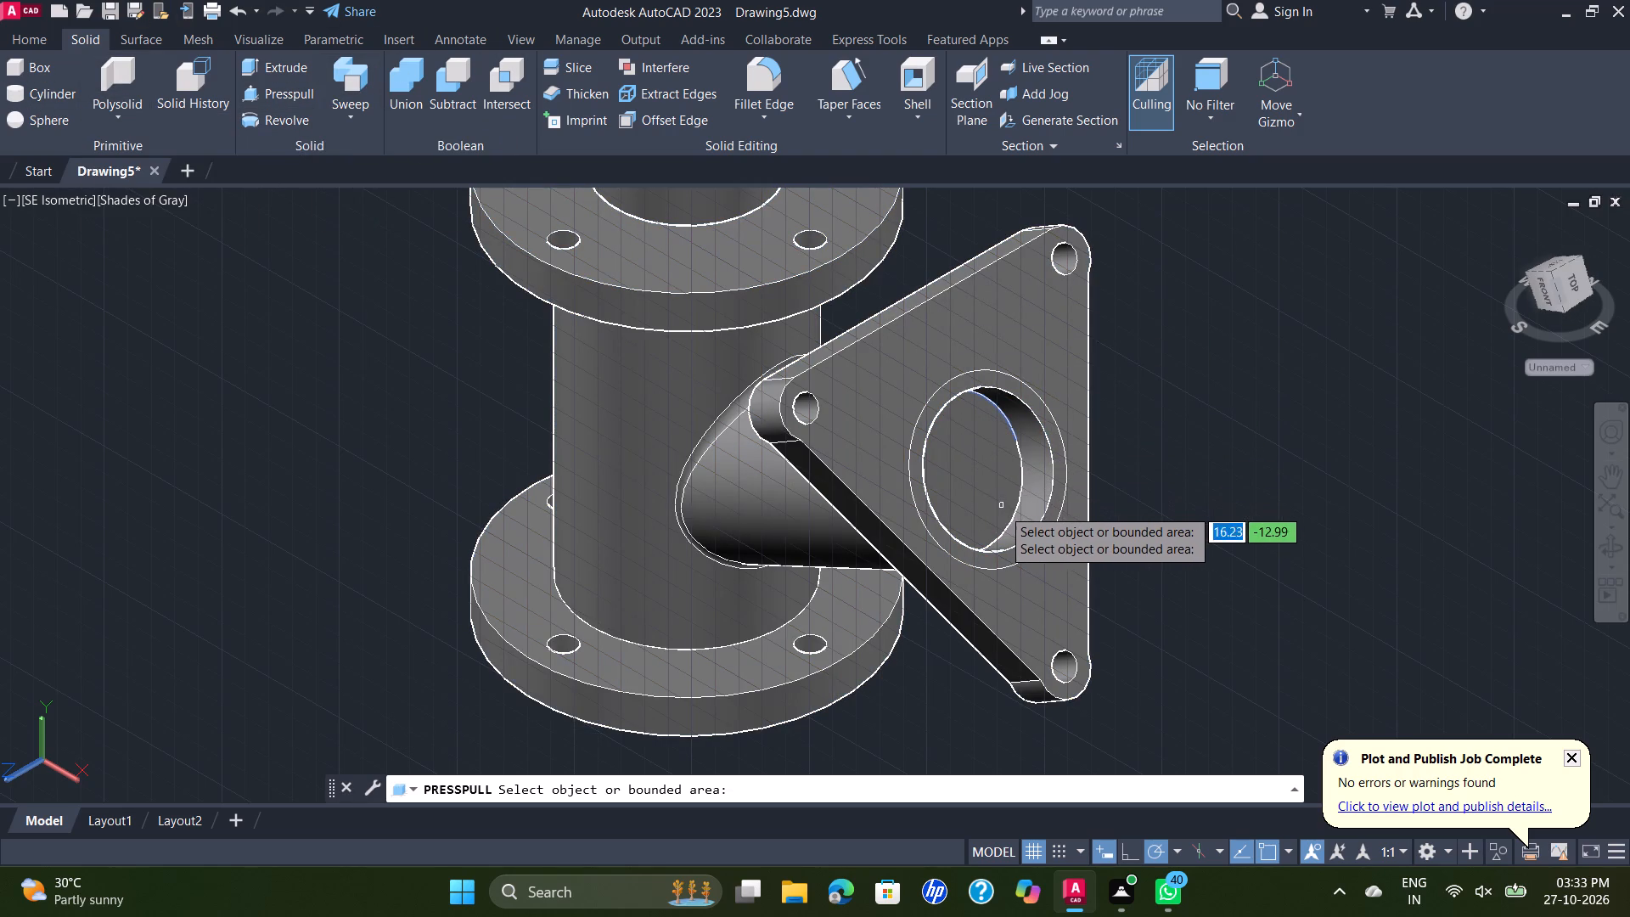
{"action": "left_click", "coordinate": [979, 499]}
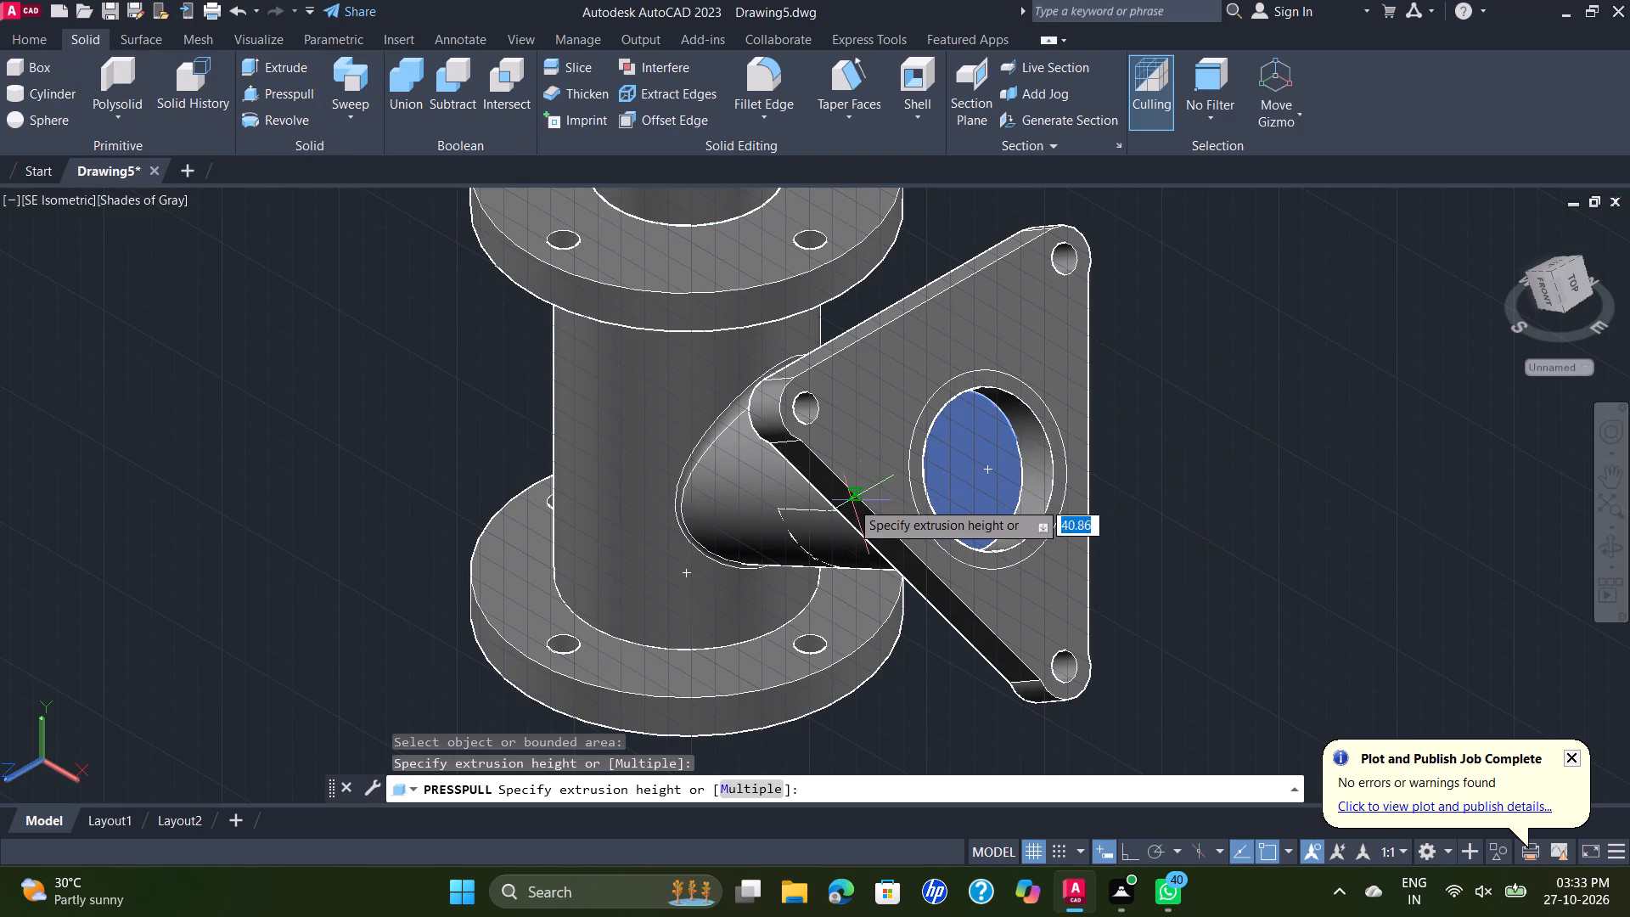
{"action": "left_click", "coordinate": [891, 565]}
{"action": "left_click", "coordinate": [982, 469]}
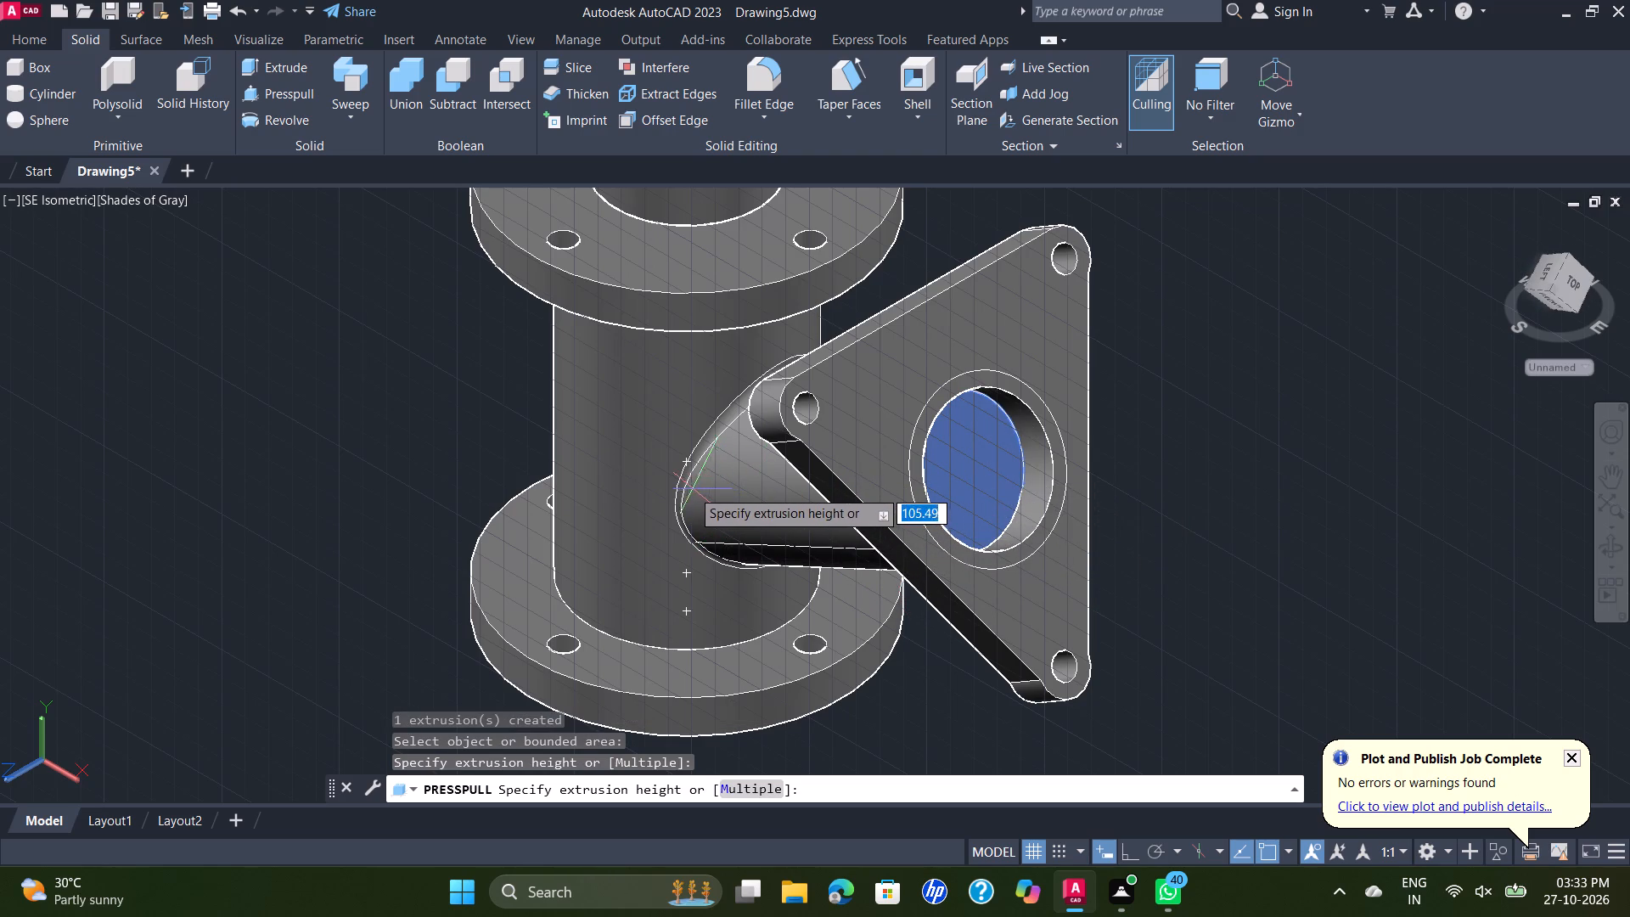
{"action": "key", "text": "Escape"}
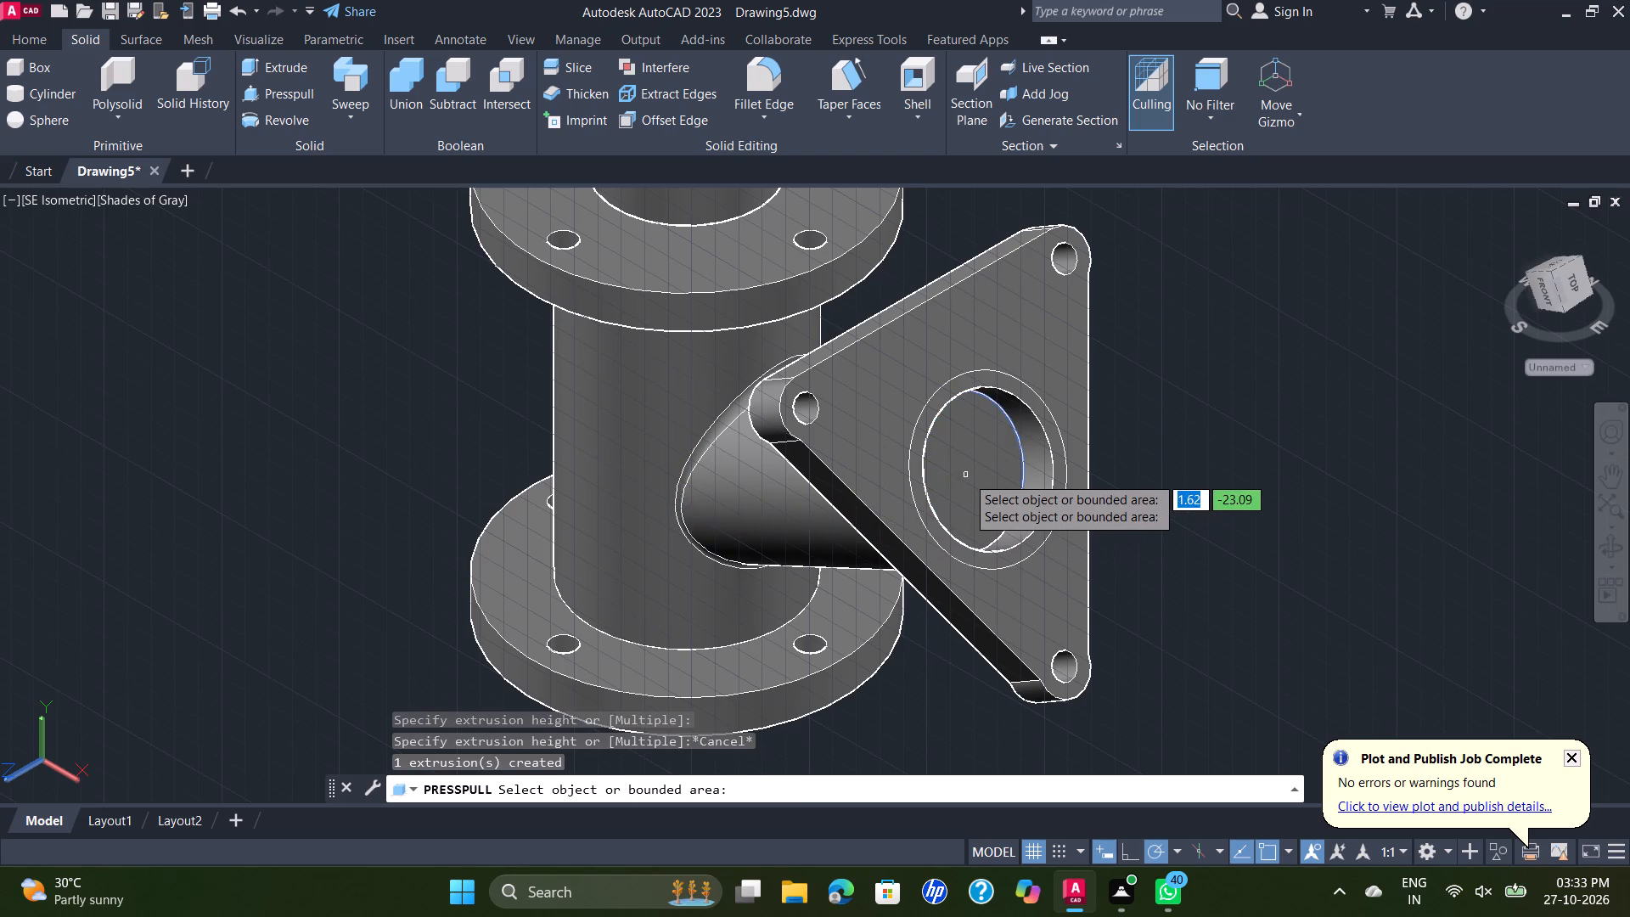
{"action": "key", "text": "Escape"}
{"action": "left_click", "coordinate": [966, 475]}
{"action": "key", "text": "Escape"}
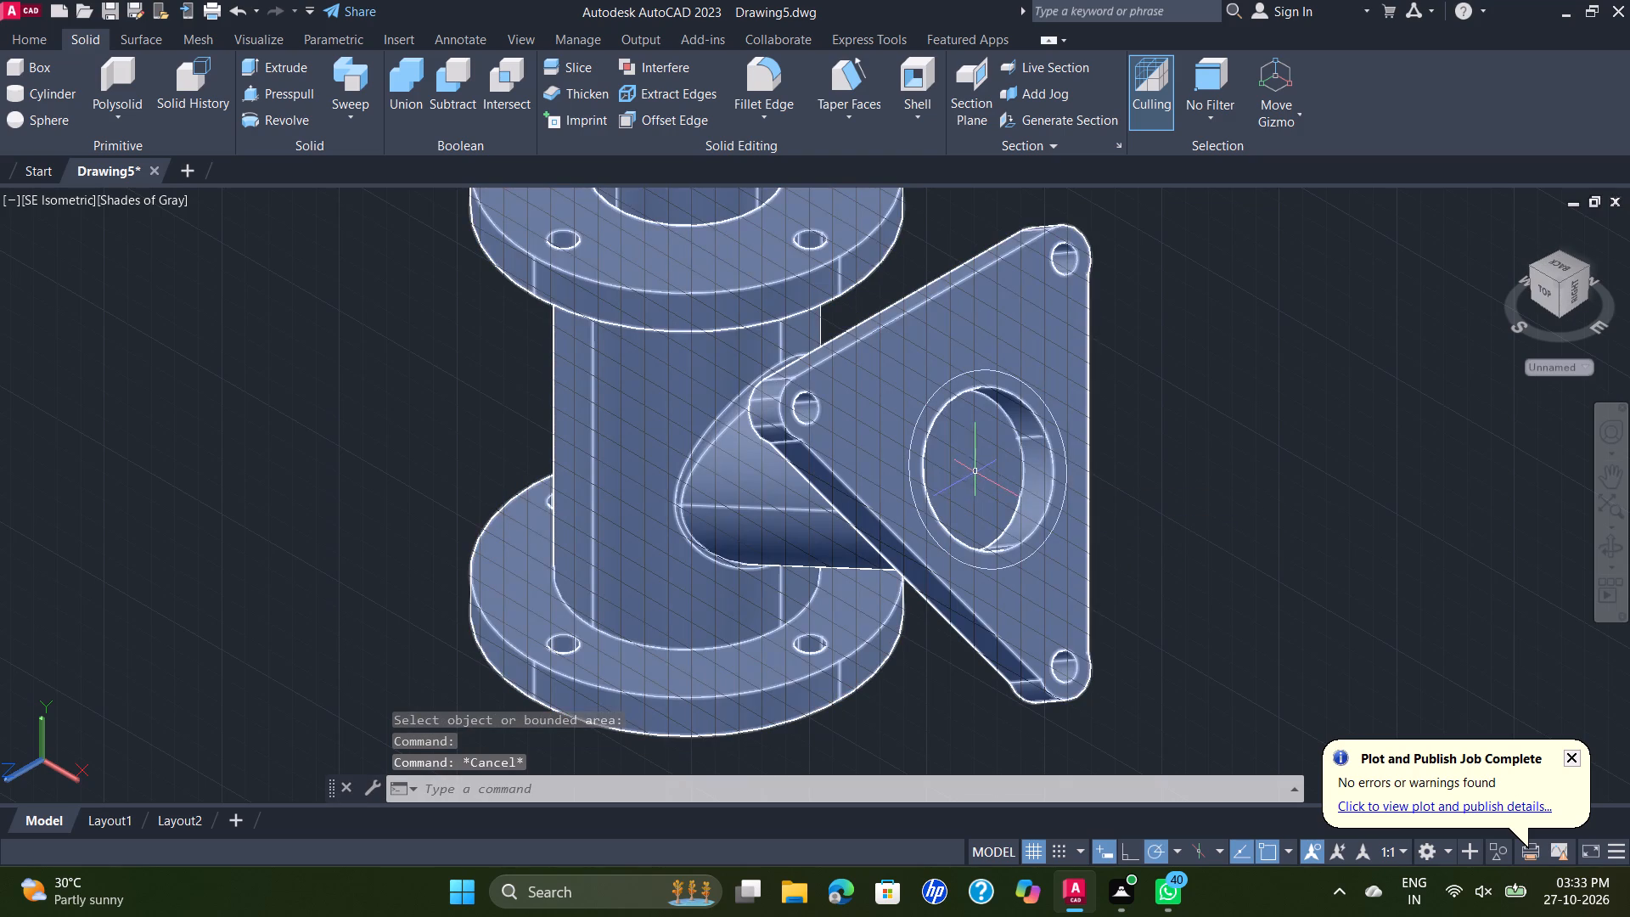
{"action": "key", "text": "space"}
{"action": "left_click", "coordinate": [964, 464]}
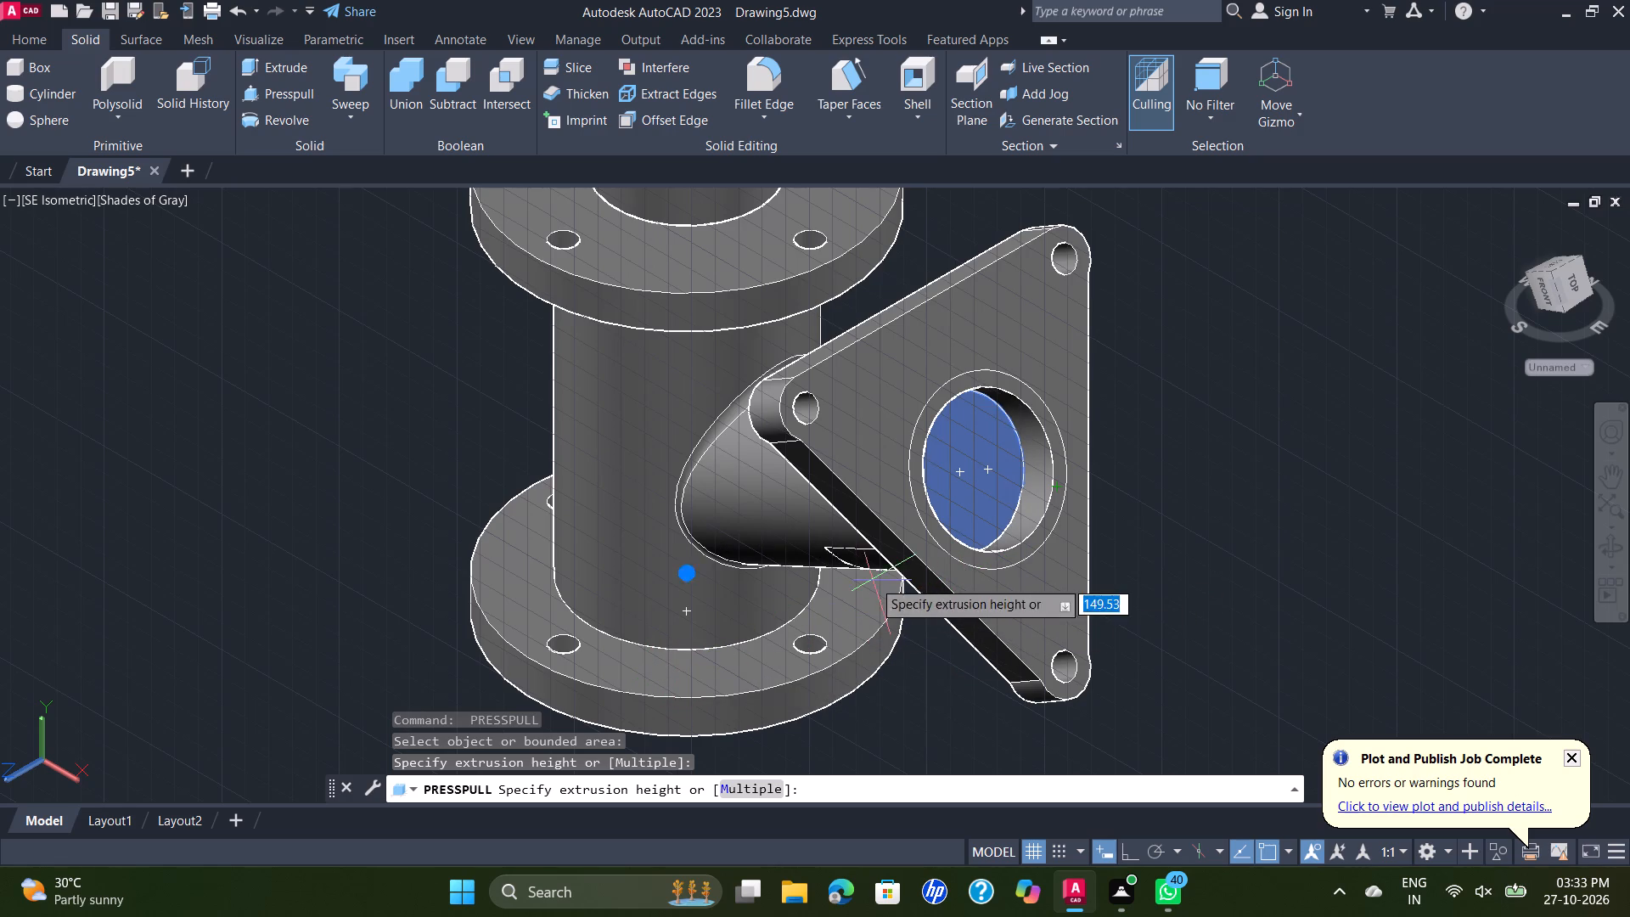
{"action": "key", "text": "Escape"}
Presspull the branch's end face inside the main cylinder's bore outward along the branch to the back of the triangular flange.
{"action": "middle_click_drag", "start_coordinate": [1146, 462], "coordinate": [734, 172], "text": "shift"}
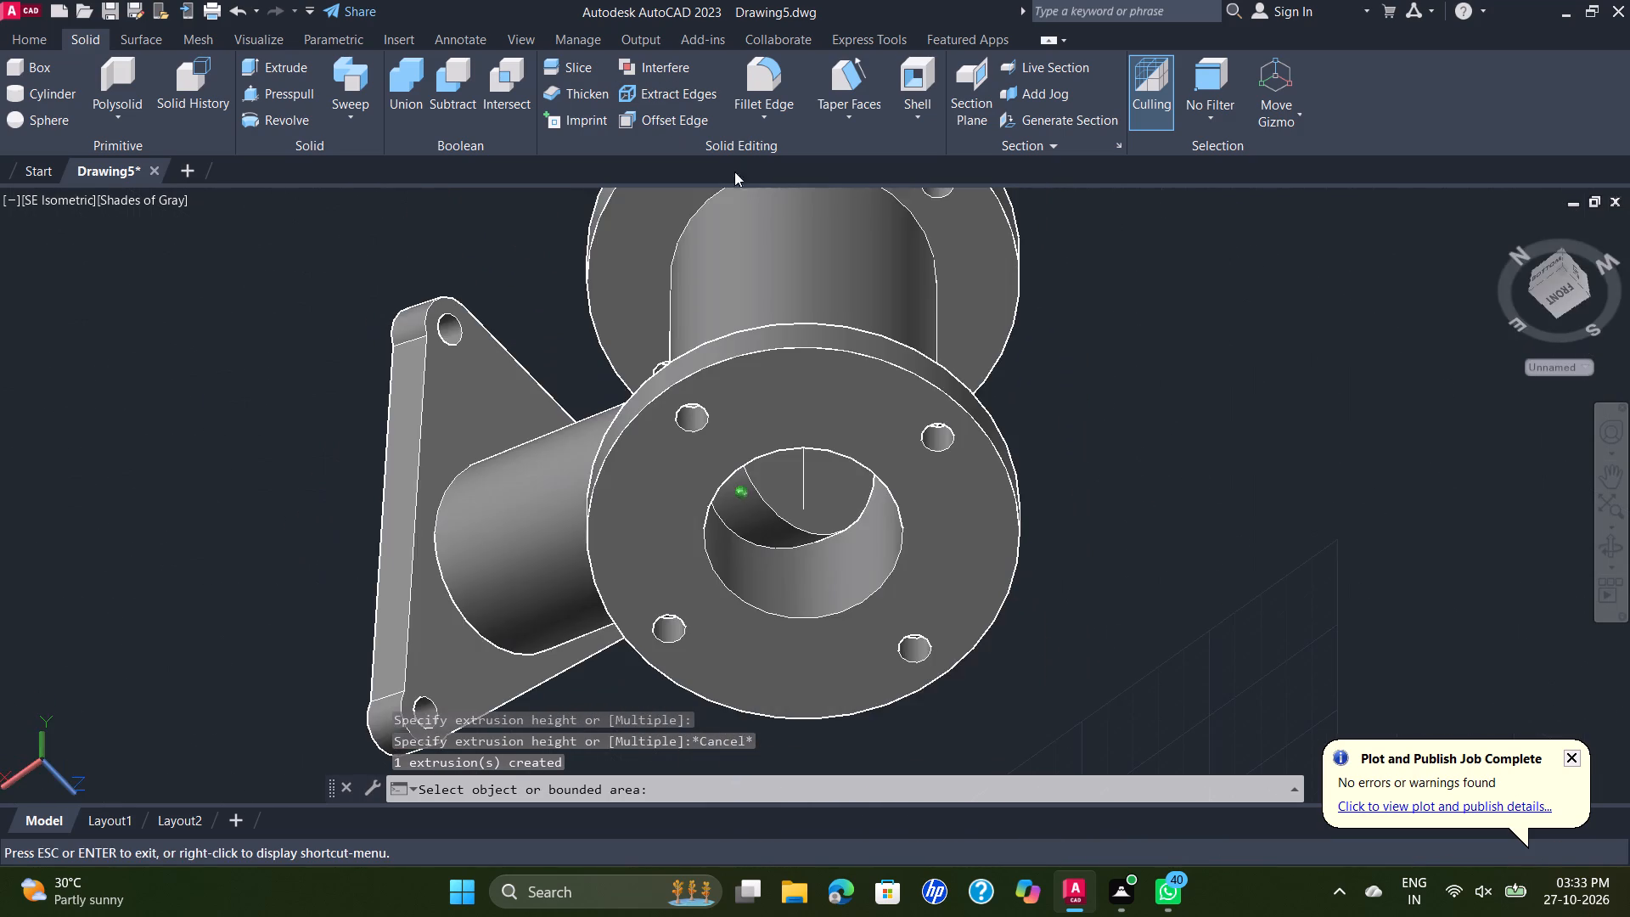
{"action": "middle_click_drag", "start_coordinate": [734, 172], "coordinate": [735, 285], "text": "shift"}
{"action": "middle_click_drag", "start_coordinate": [753, 330], "coordinate": [765, 329], "text": "shift"}
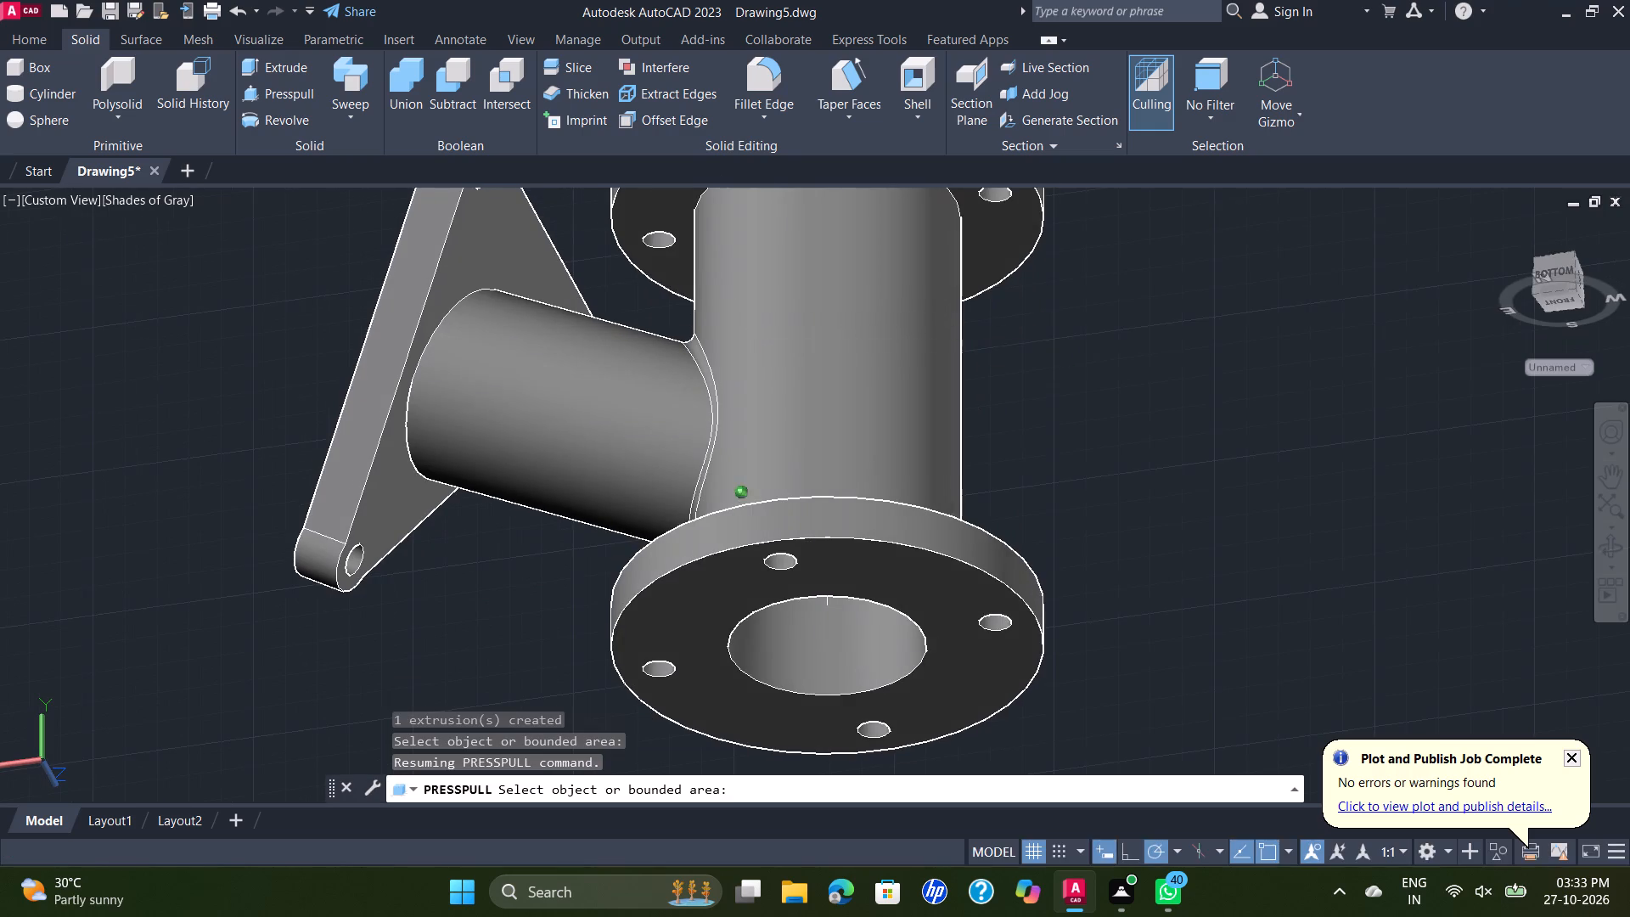
{"action": "middle_click_drag", "start_coordinate": [765, 329], "coordinate": [764, 177], "text": "shift"}
{"action": "middle_click_drag", "start_coordinate": [906, 449], "coordinate": [917, 445], "text": "shift"}
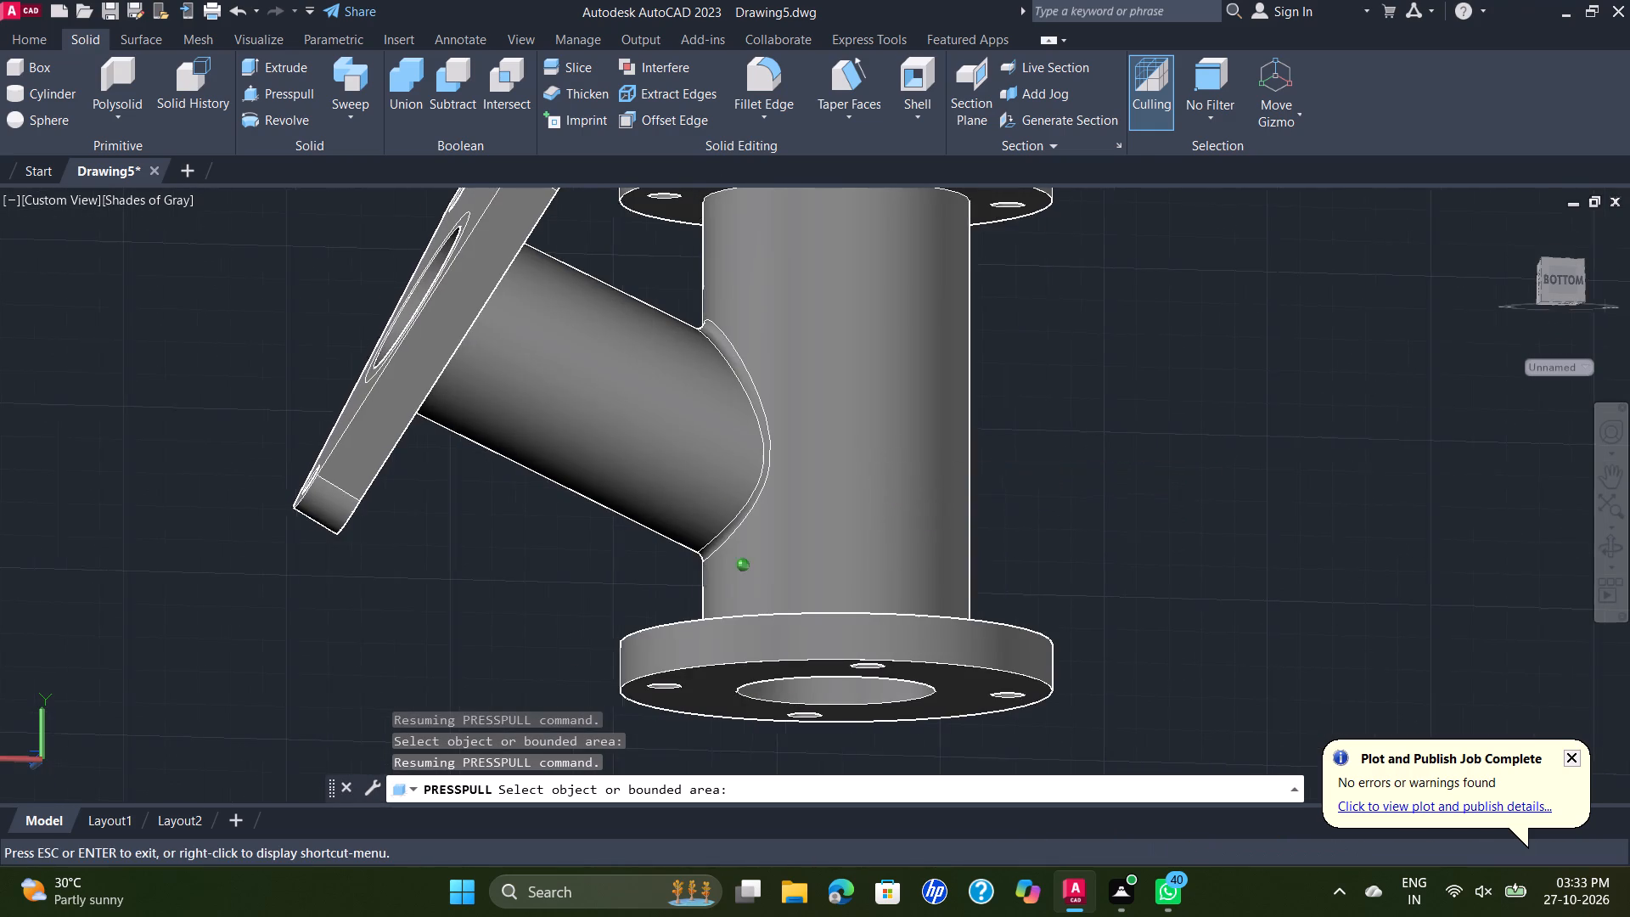
{"action": "middle_click_drag", "start_coordinate": [917, 445], "coordinate": [835, 280], "text": "shift"}
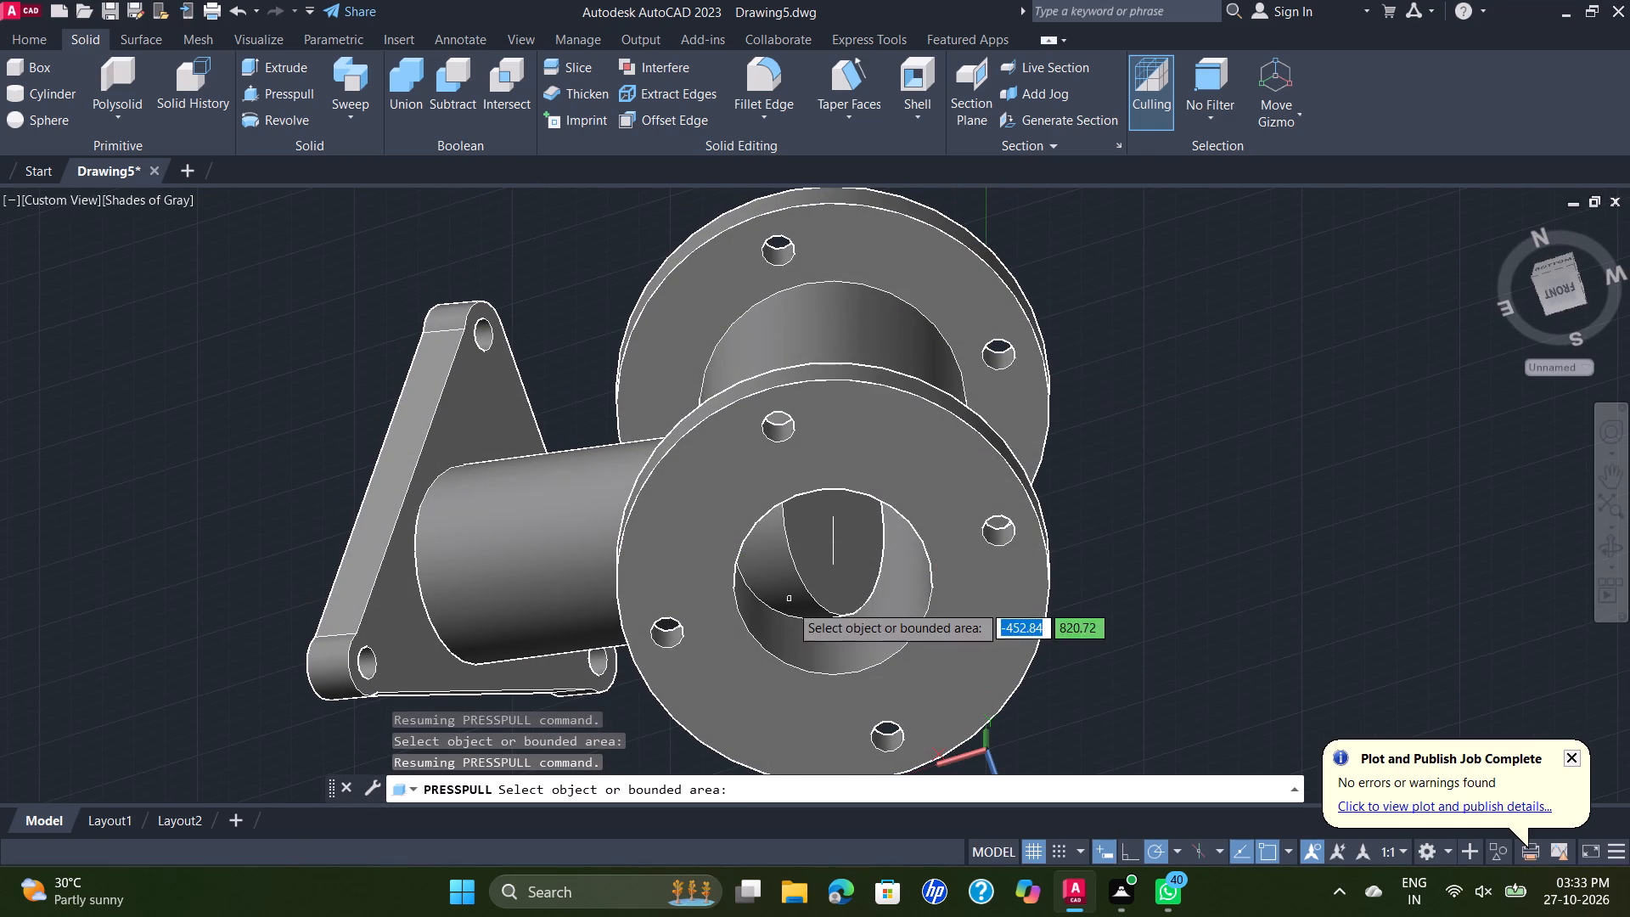
{"action": "left_click", "coordinate": [830, 573]}
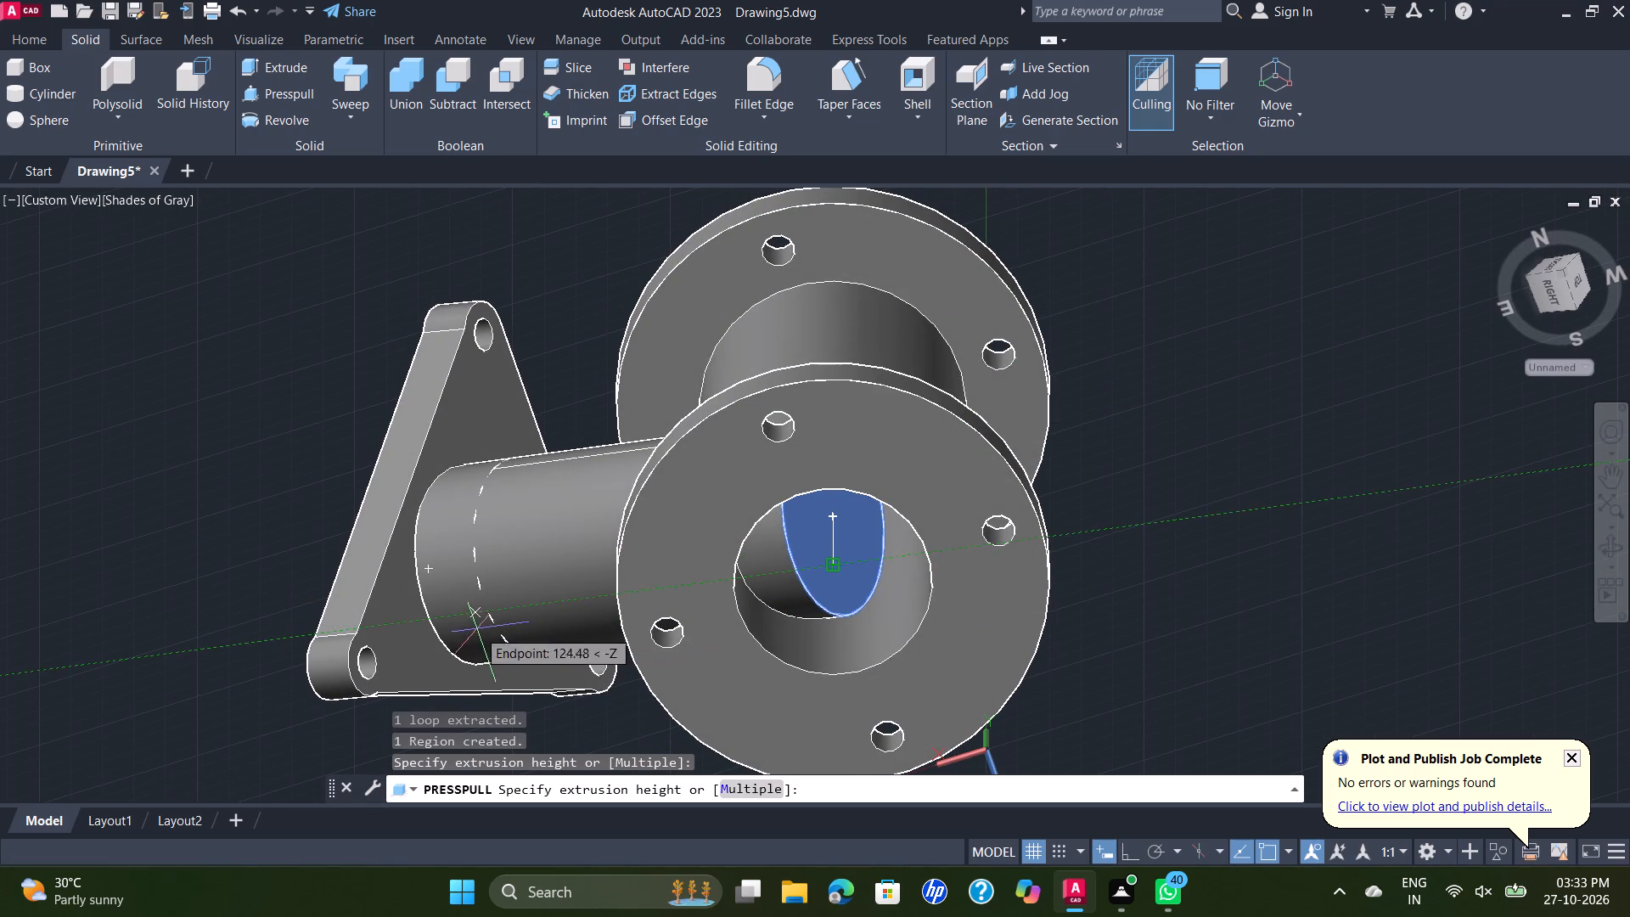
{"action": "middle_click_drag", "start_coordinate": [431, 612], "coordinate": [430, 622], "text": "shift"}
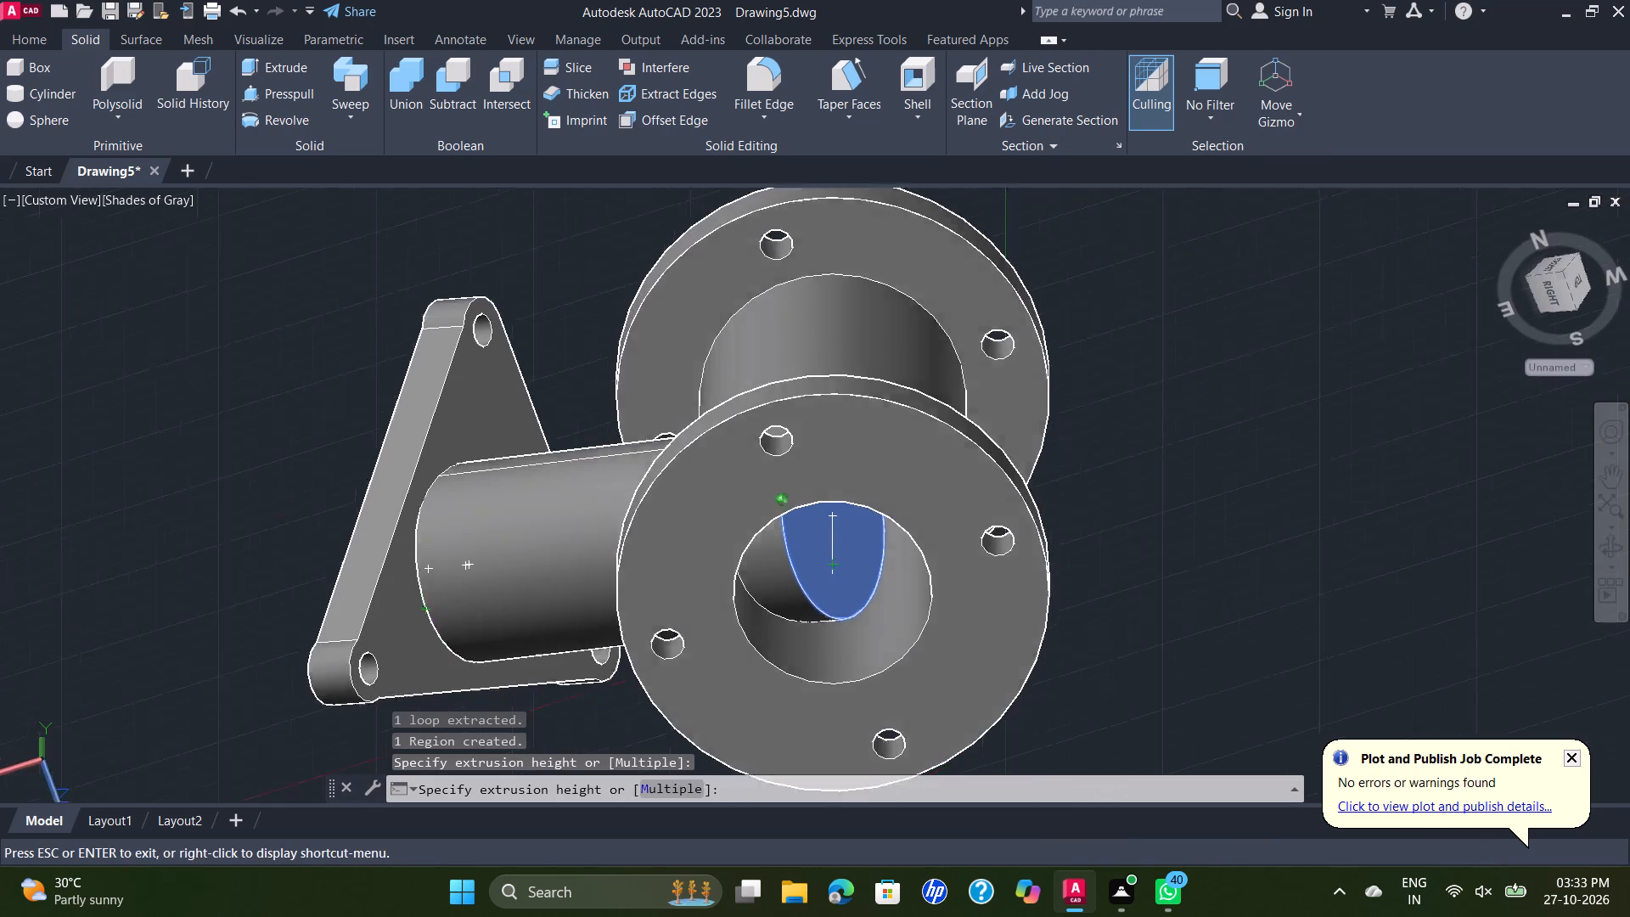
{"action": "middle_click_drag", "start_coordinate": [430, 622], "coordinate": [986, 661], "text": "shift"}
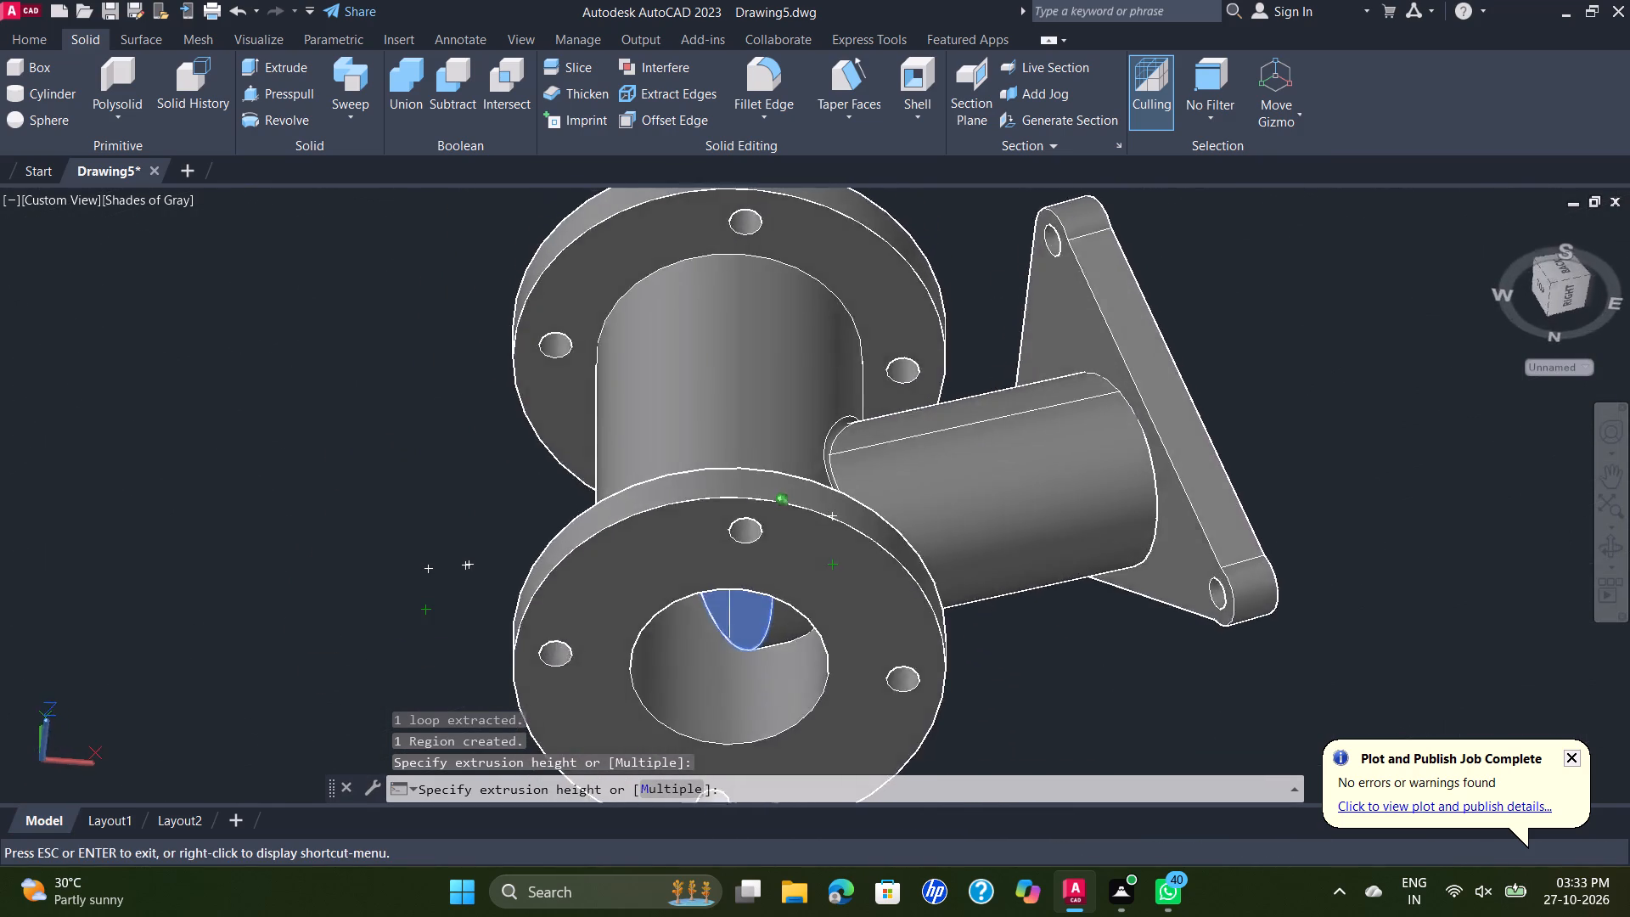
{"action": "middle_click_drag", "start_coordinate": [986, 661], "coordinate": [1015, 793], "text": "shift"}
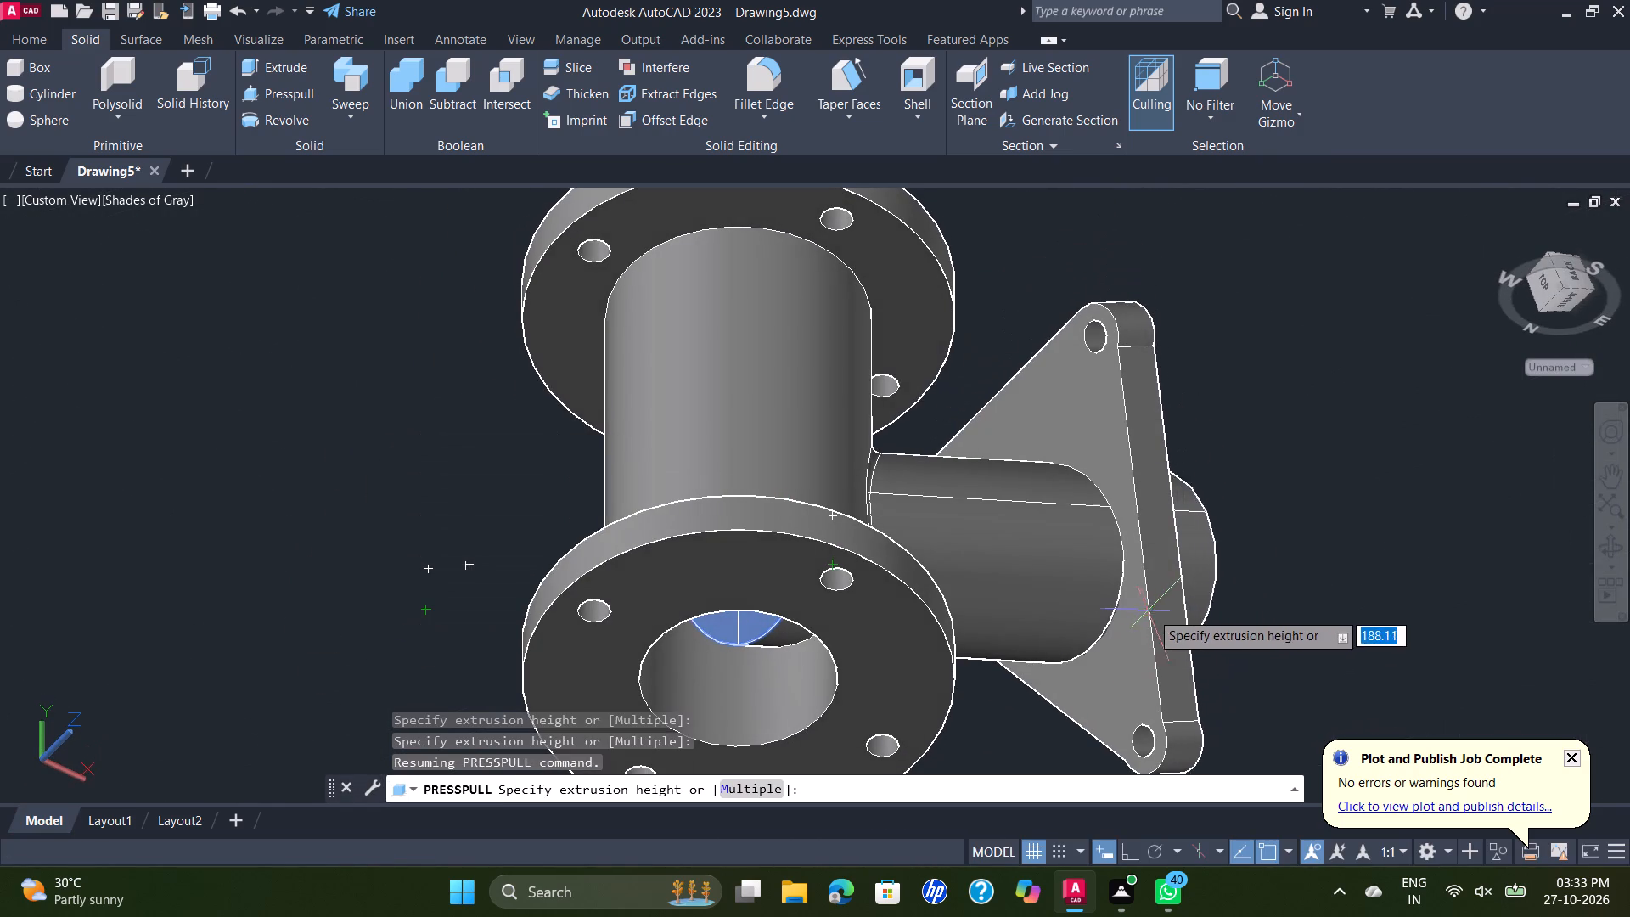
{"action": "left_click", "coordinate": [1129, 548]}
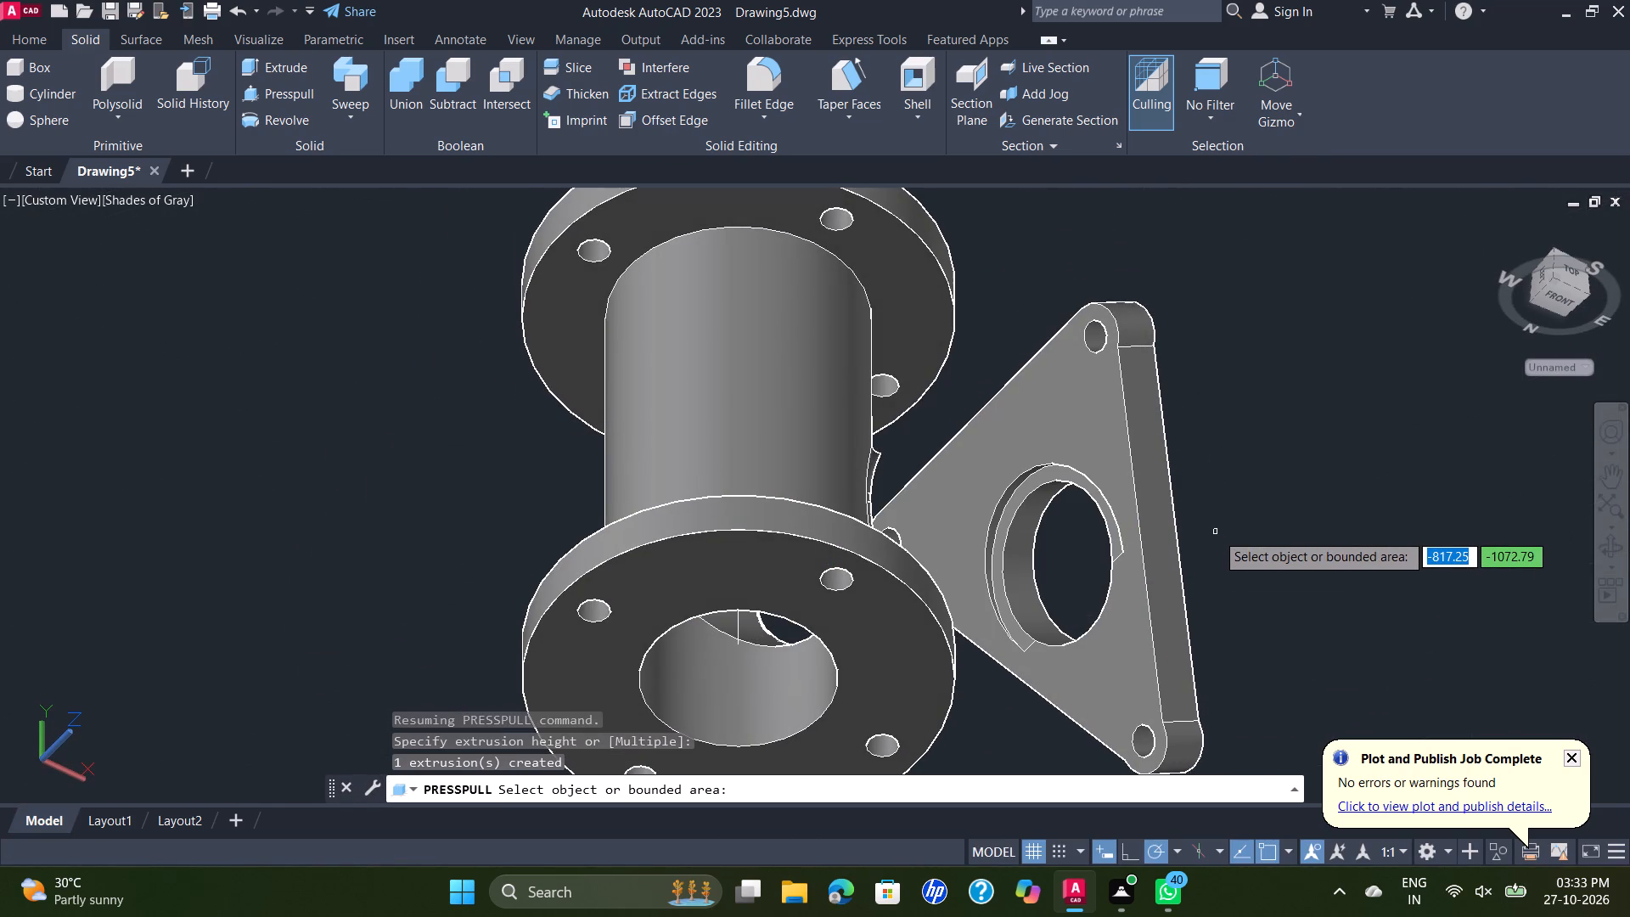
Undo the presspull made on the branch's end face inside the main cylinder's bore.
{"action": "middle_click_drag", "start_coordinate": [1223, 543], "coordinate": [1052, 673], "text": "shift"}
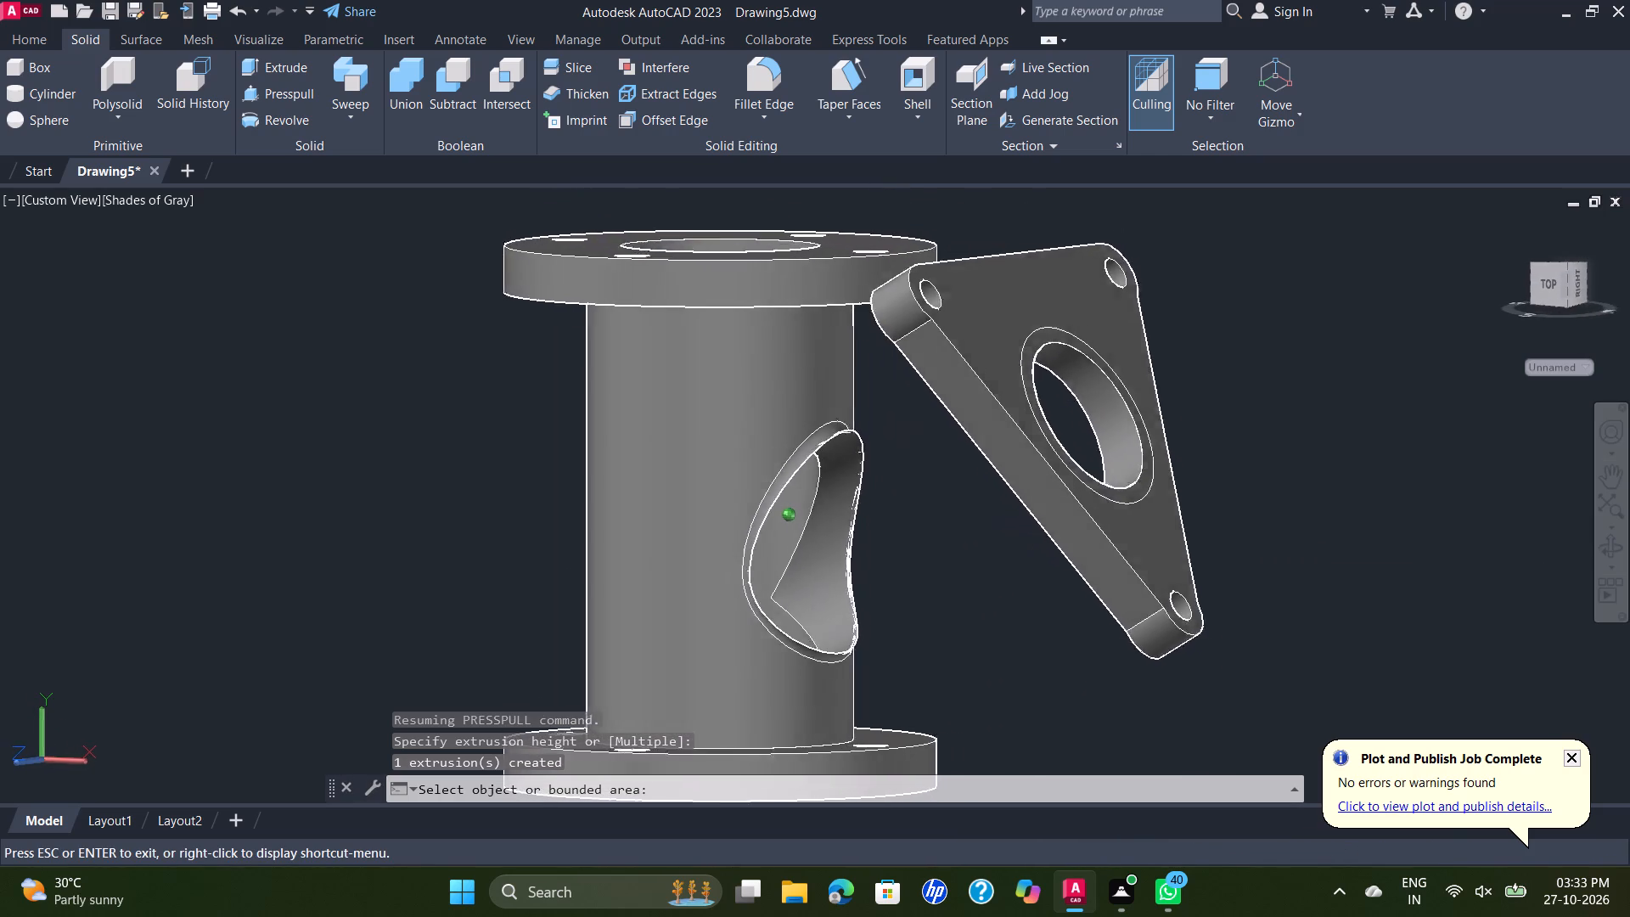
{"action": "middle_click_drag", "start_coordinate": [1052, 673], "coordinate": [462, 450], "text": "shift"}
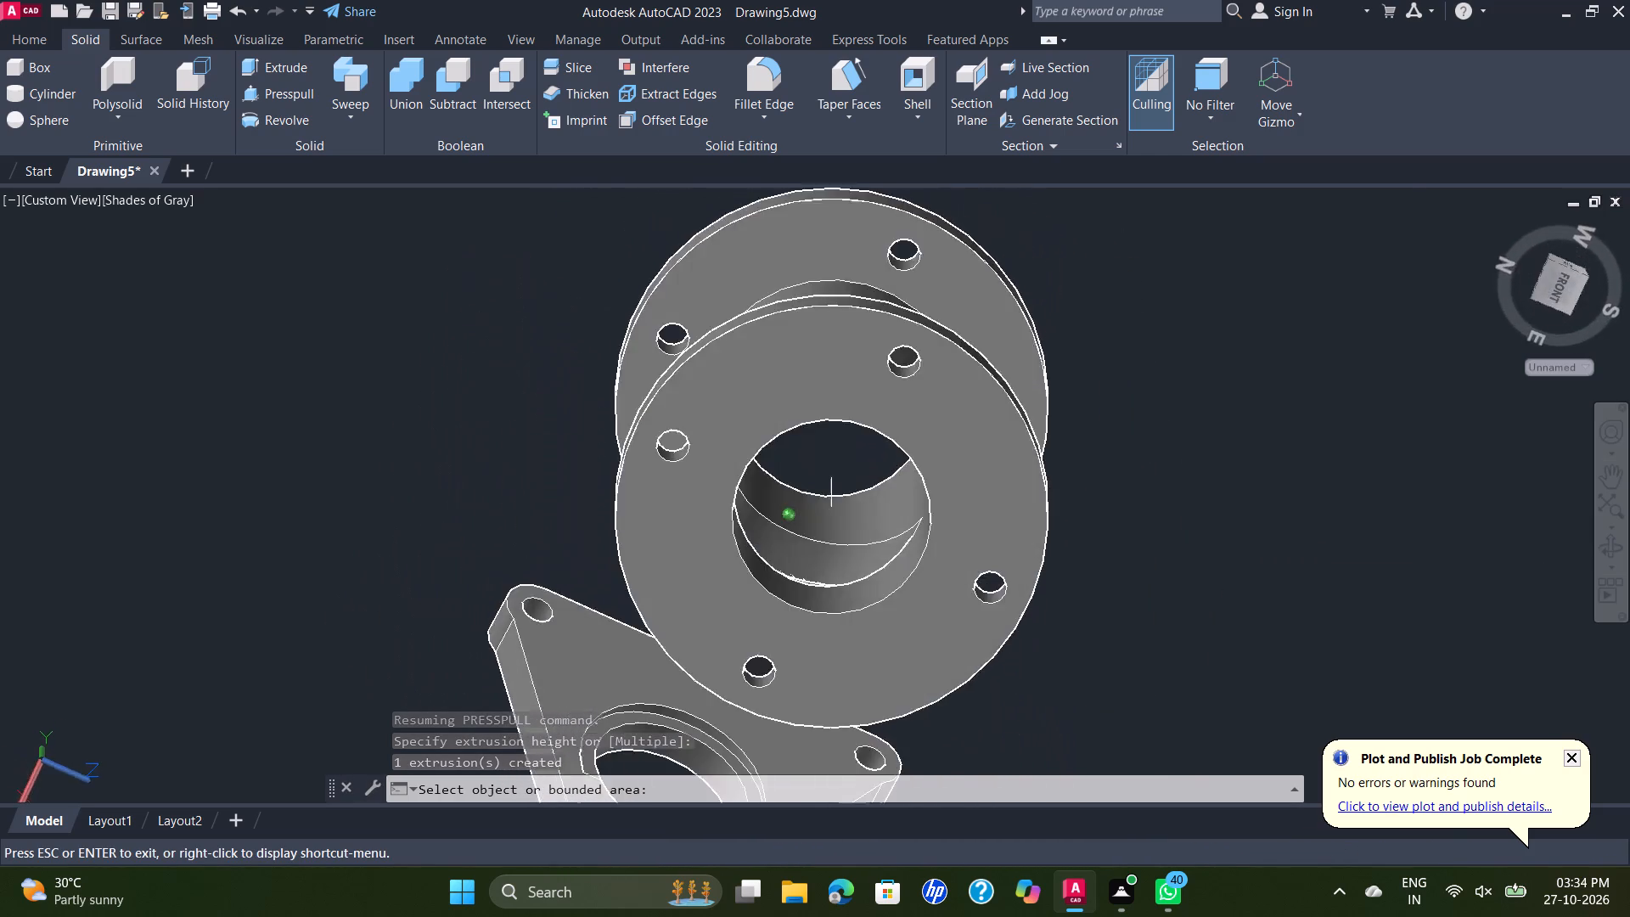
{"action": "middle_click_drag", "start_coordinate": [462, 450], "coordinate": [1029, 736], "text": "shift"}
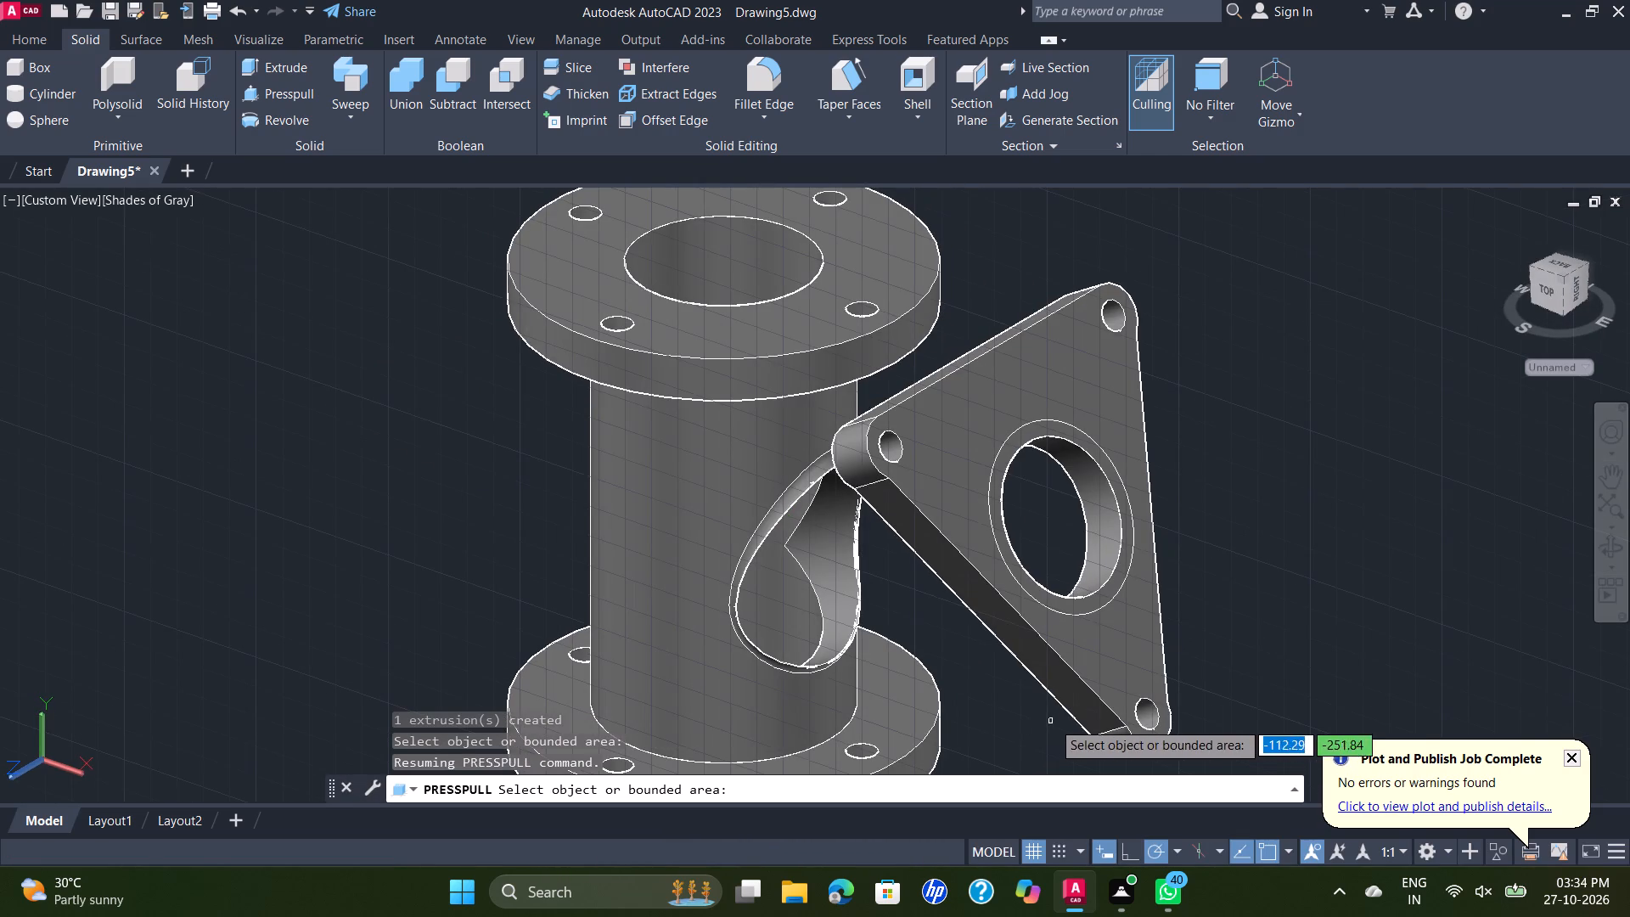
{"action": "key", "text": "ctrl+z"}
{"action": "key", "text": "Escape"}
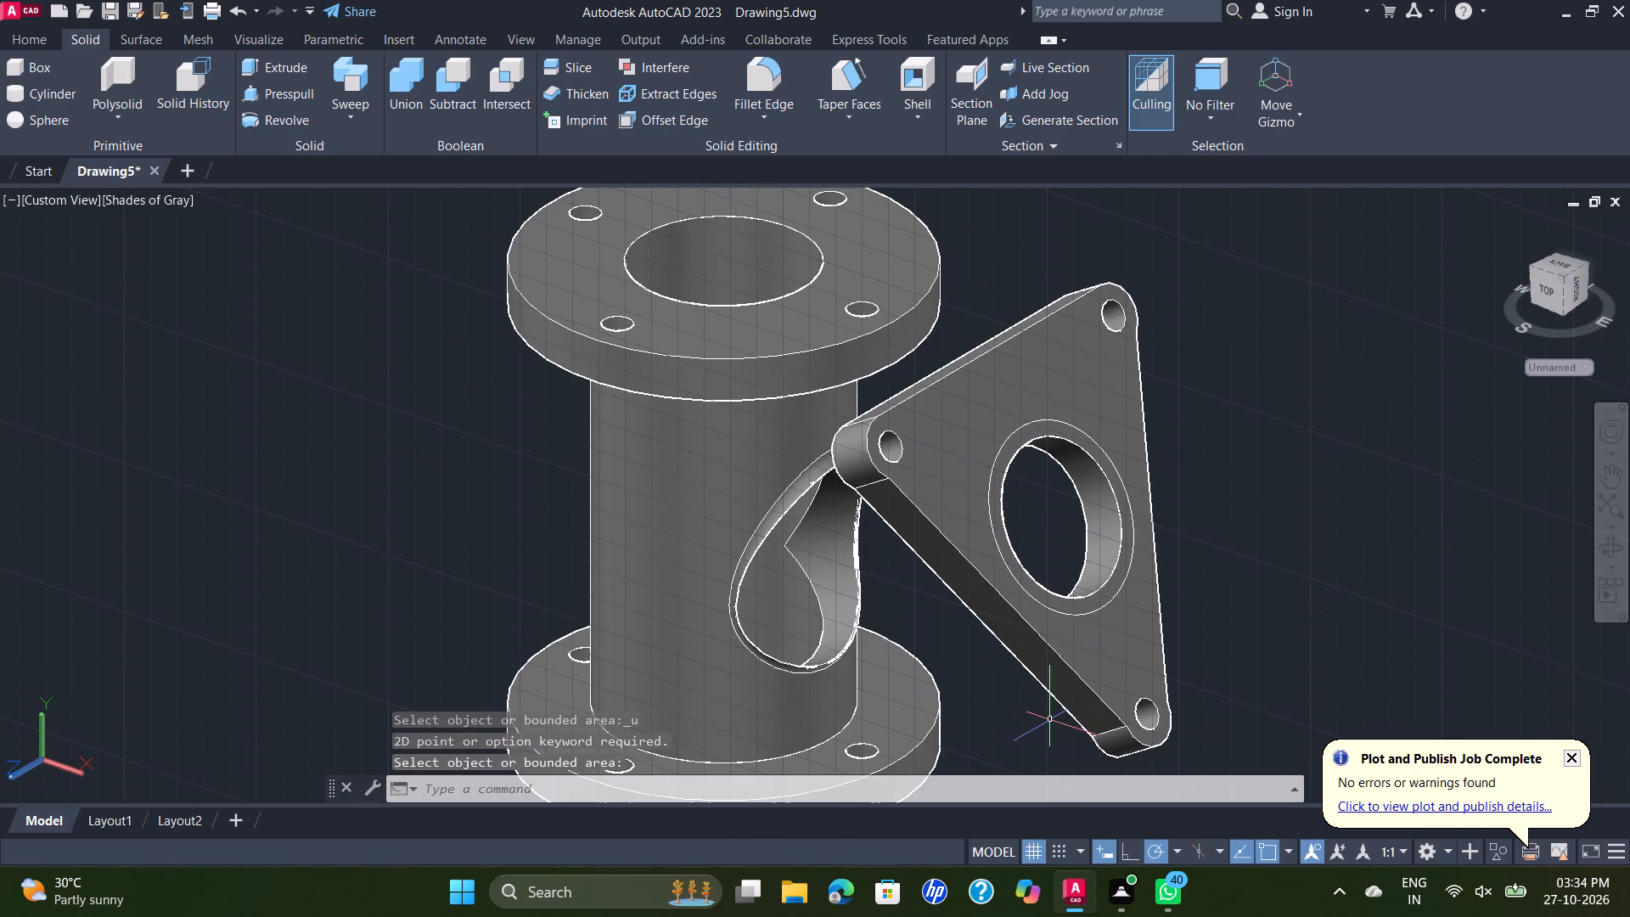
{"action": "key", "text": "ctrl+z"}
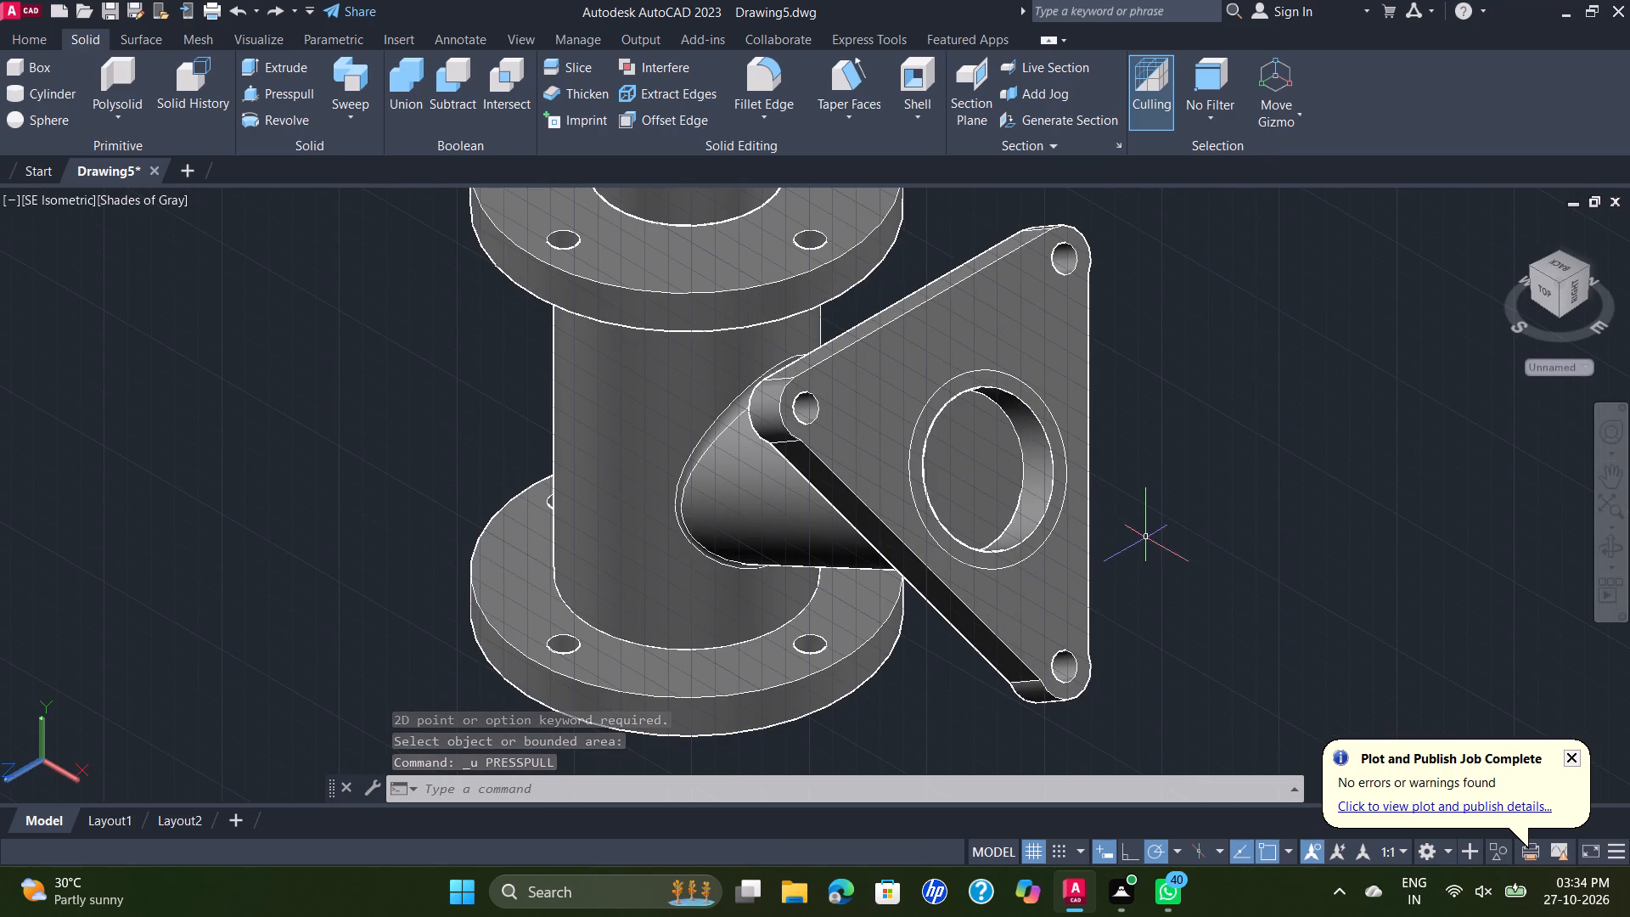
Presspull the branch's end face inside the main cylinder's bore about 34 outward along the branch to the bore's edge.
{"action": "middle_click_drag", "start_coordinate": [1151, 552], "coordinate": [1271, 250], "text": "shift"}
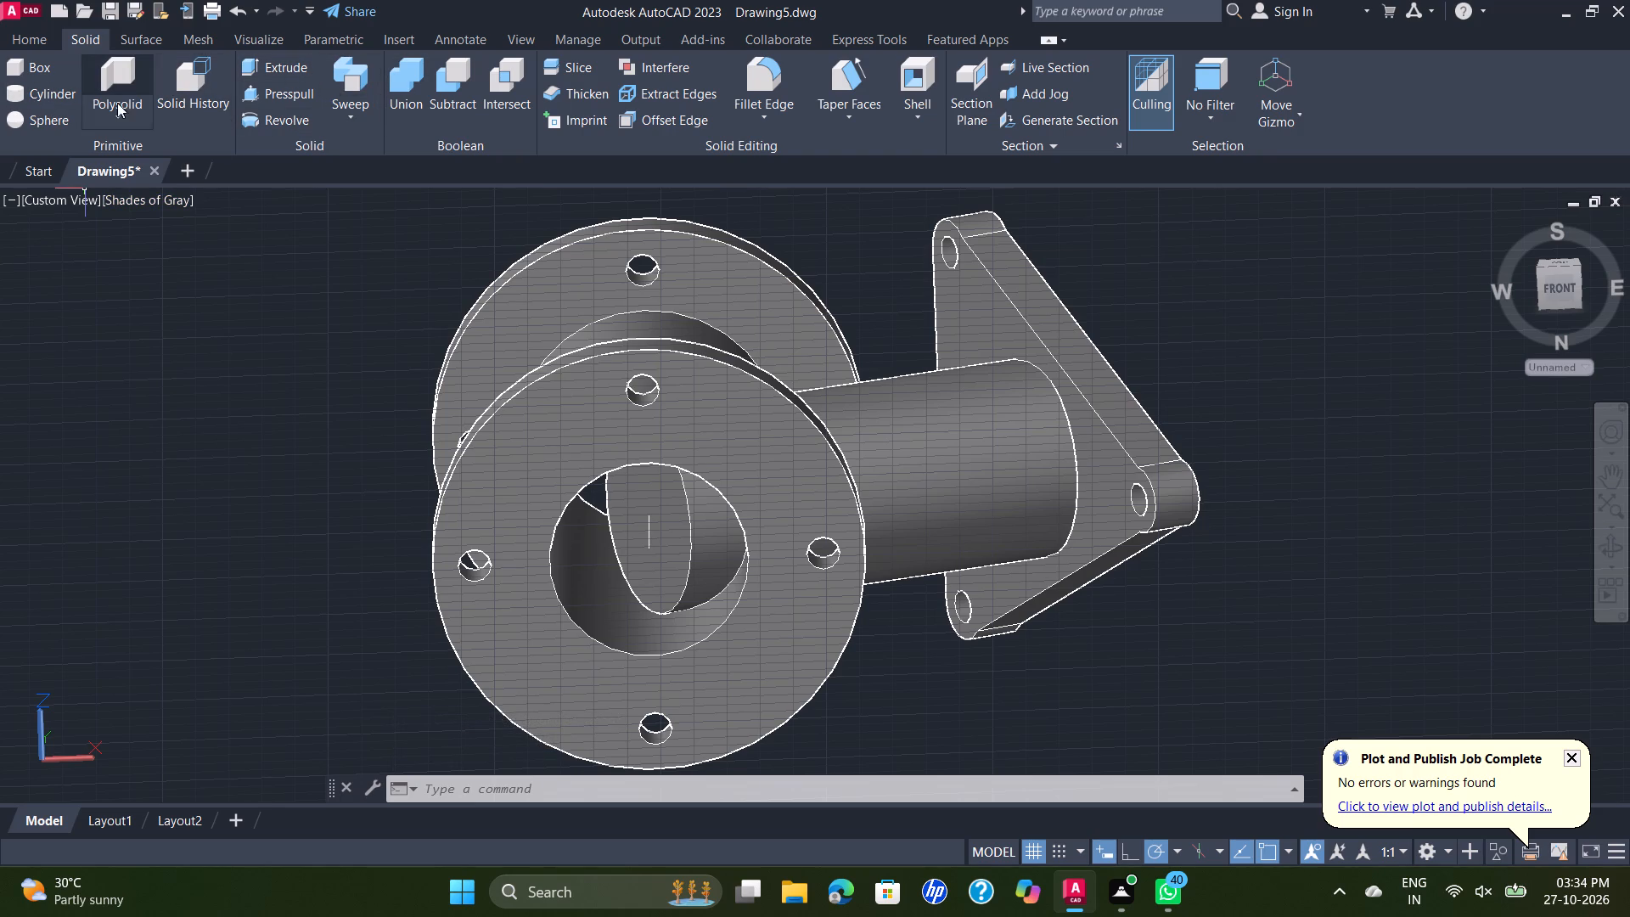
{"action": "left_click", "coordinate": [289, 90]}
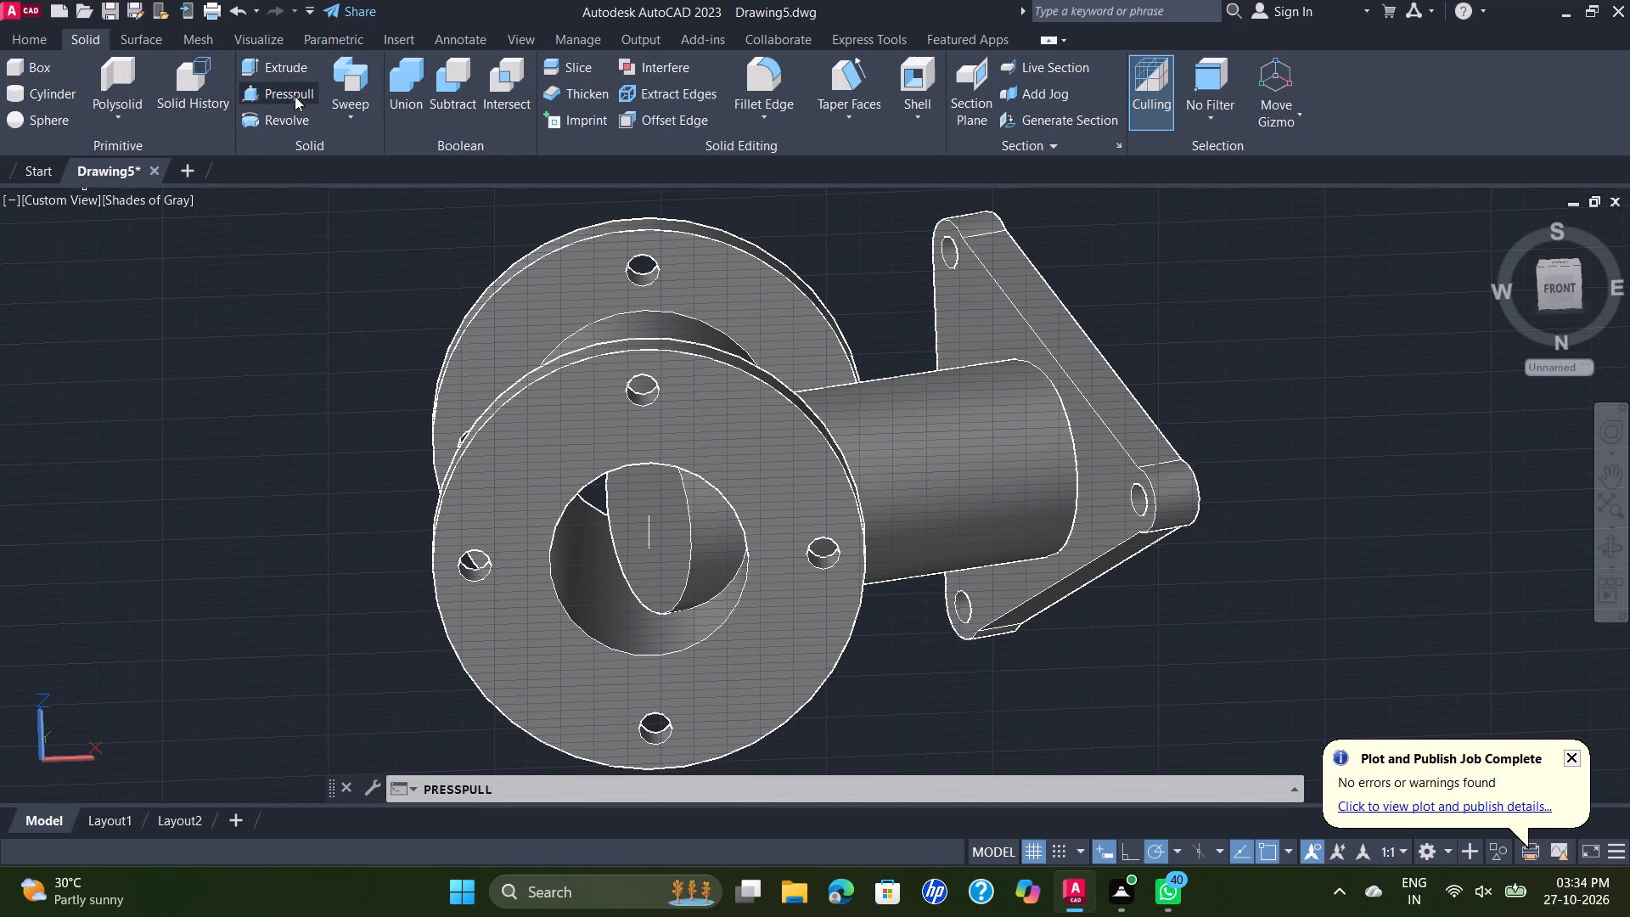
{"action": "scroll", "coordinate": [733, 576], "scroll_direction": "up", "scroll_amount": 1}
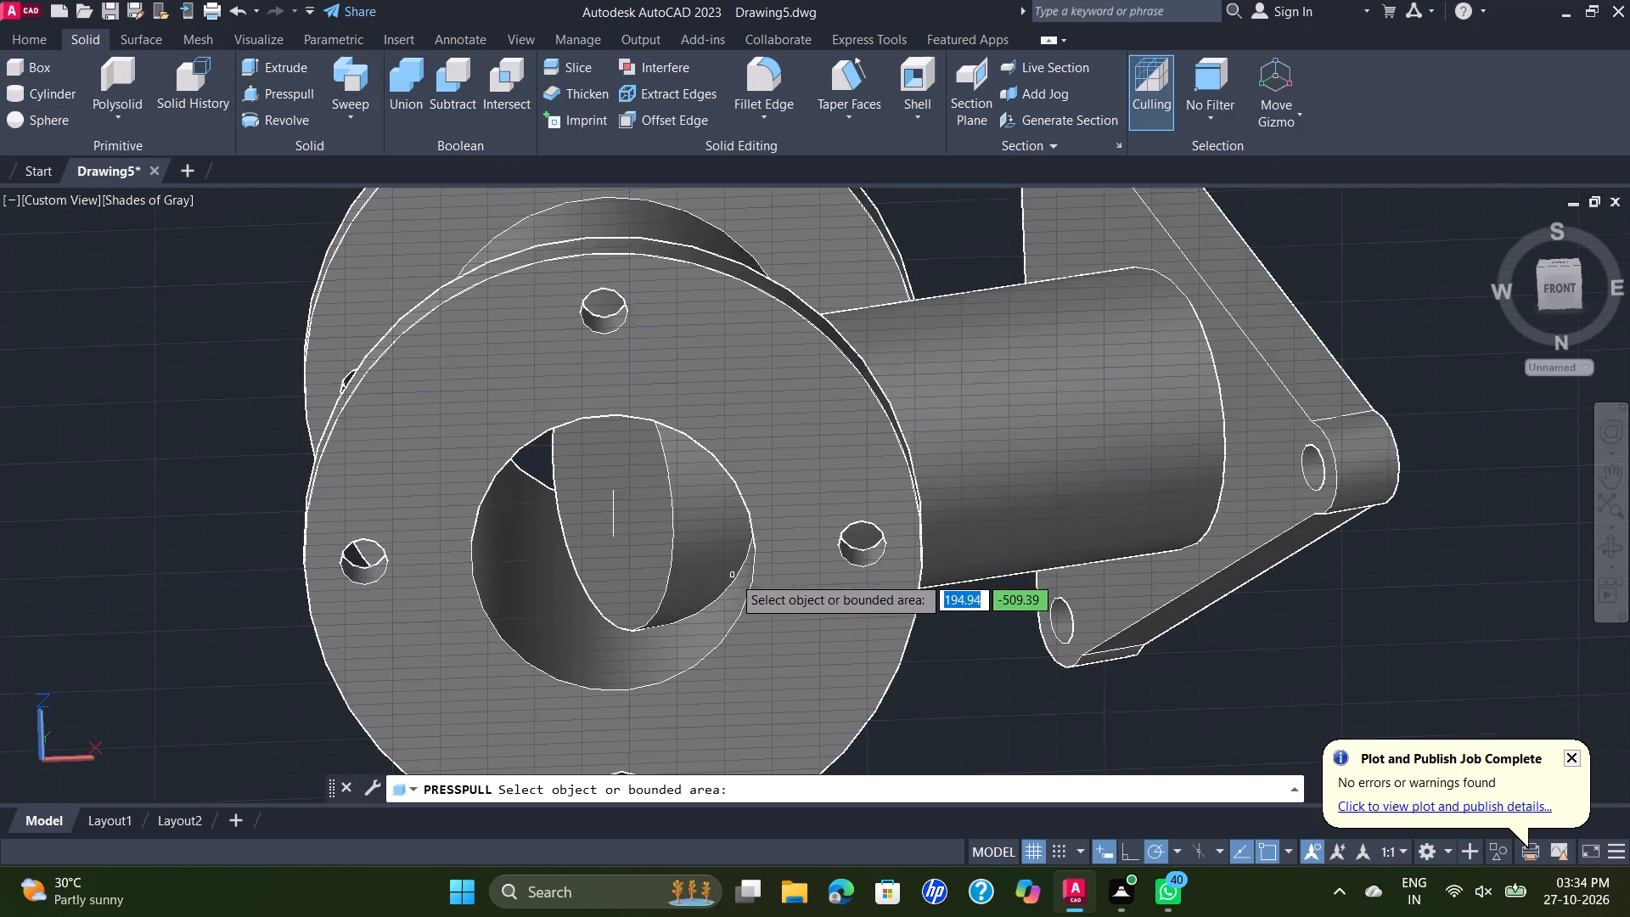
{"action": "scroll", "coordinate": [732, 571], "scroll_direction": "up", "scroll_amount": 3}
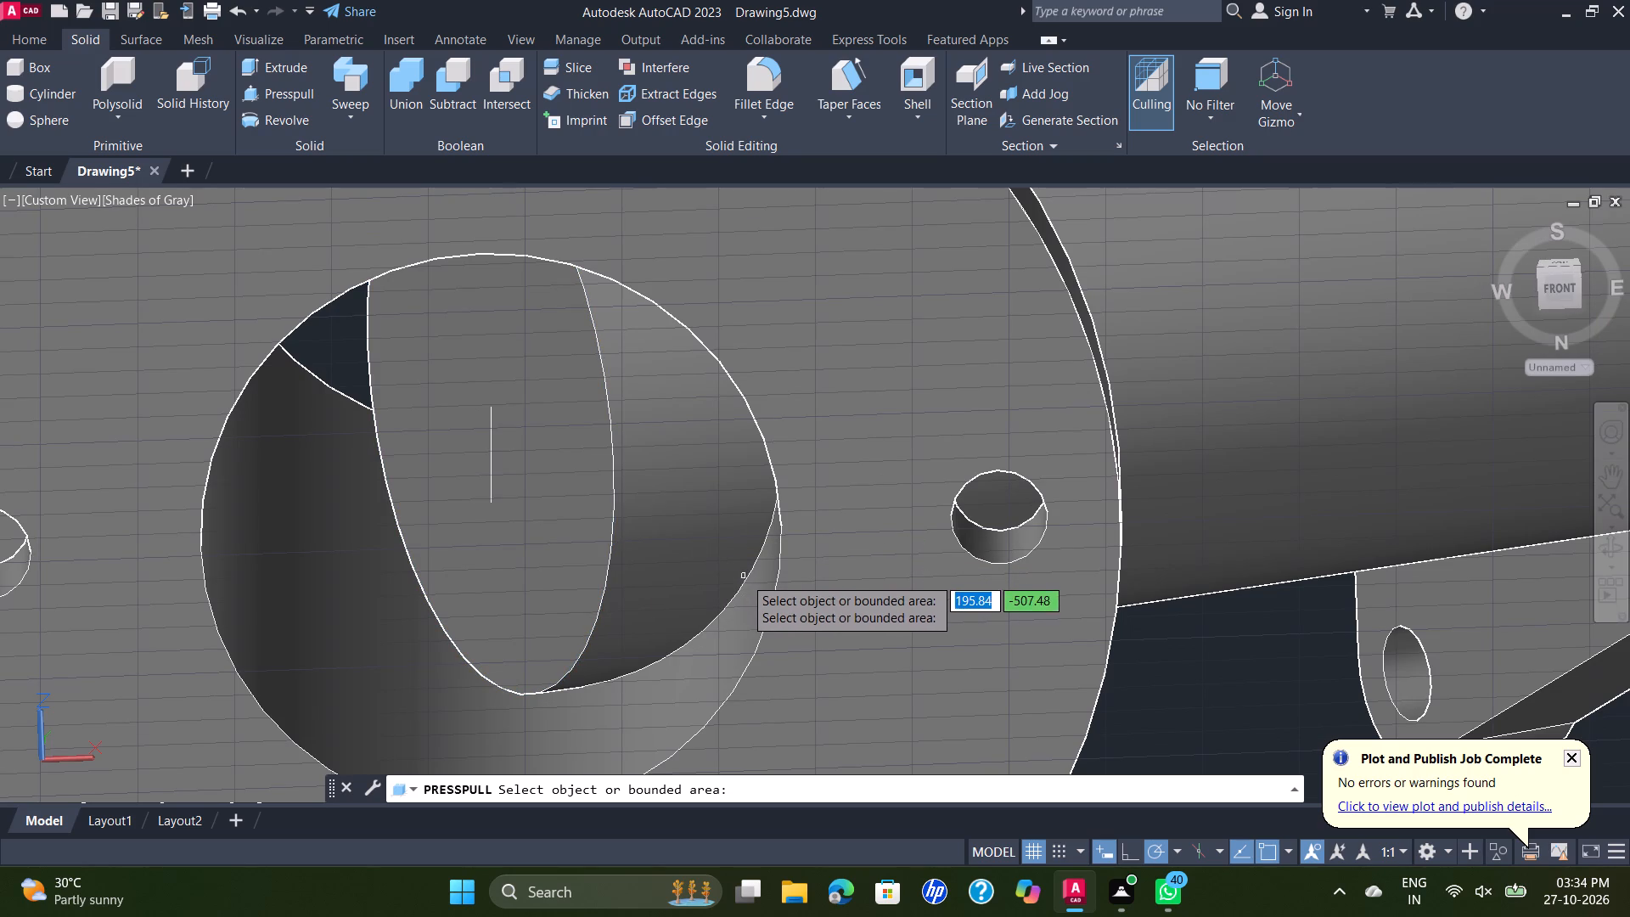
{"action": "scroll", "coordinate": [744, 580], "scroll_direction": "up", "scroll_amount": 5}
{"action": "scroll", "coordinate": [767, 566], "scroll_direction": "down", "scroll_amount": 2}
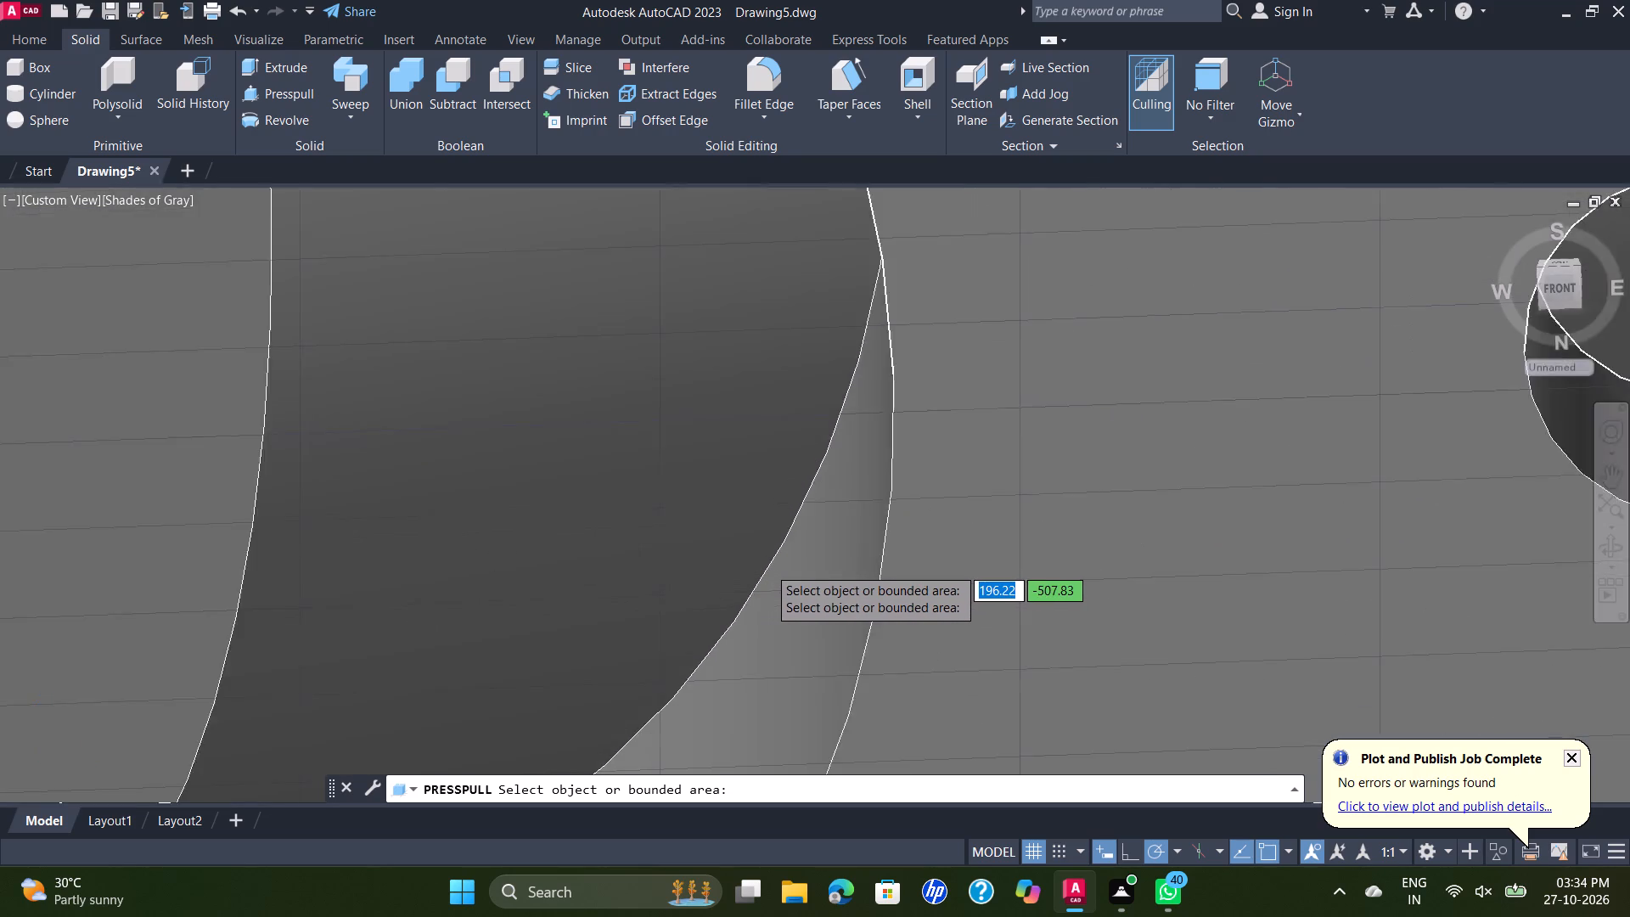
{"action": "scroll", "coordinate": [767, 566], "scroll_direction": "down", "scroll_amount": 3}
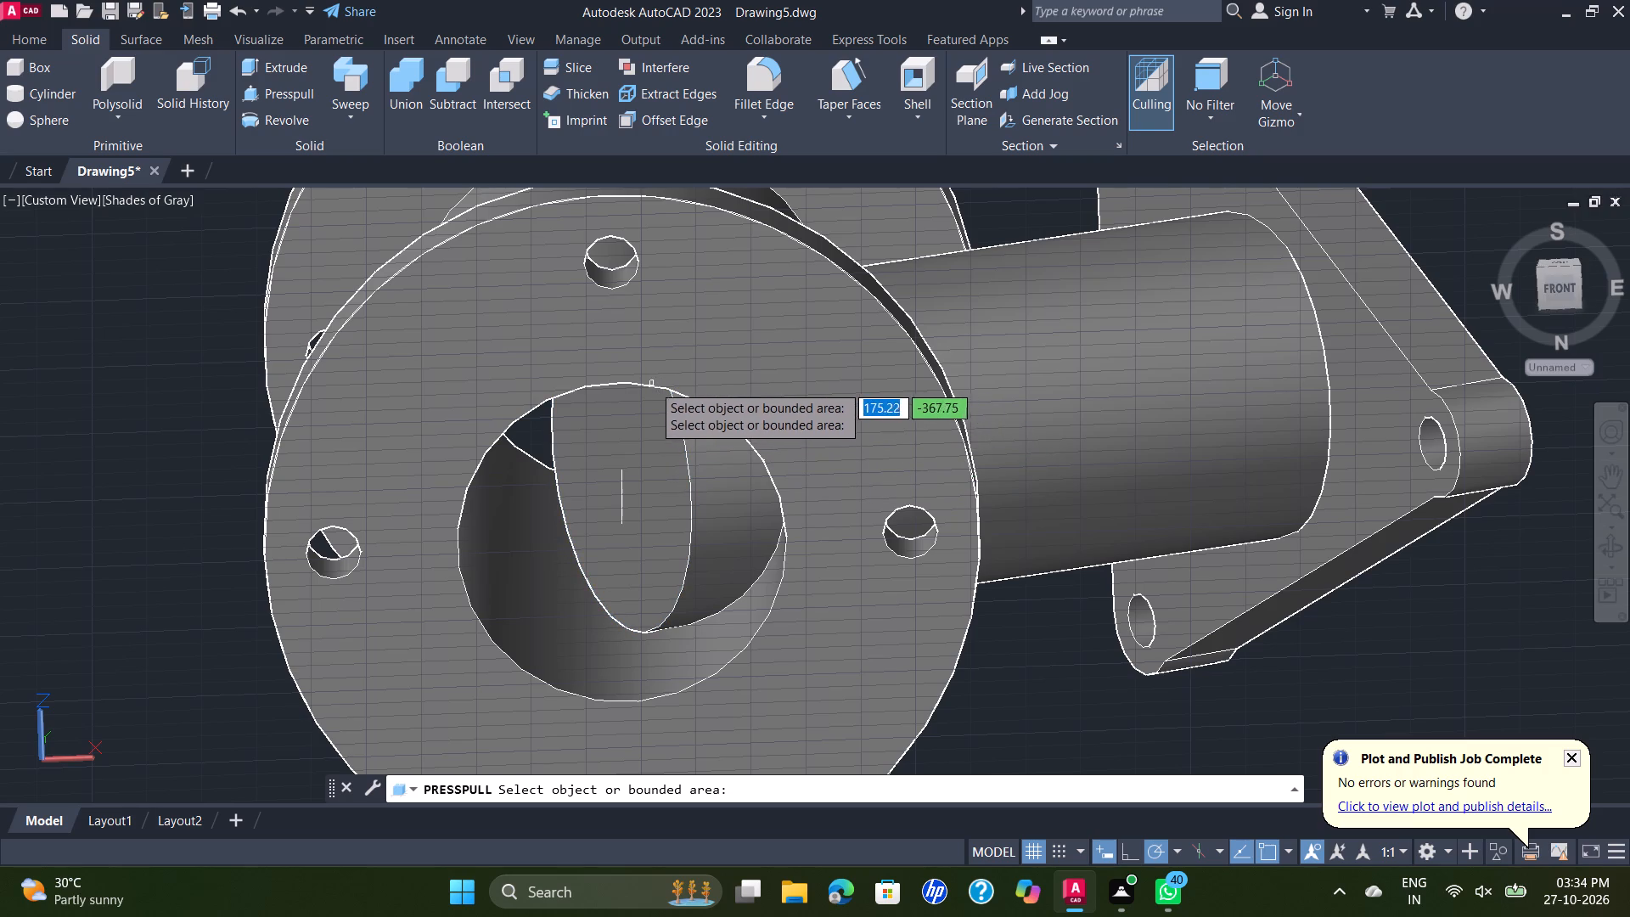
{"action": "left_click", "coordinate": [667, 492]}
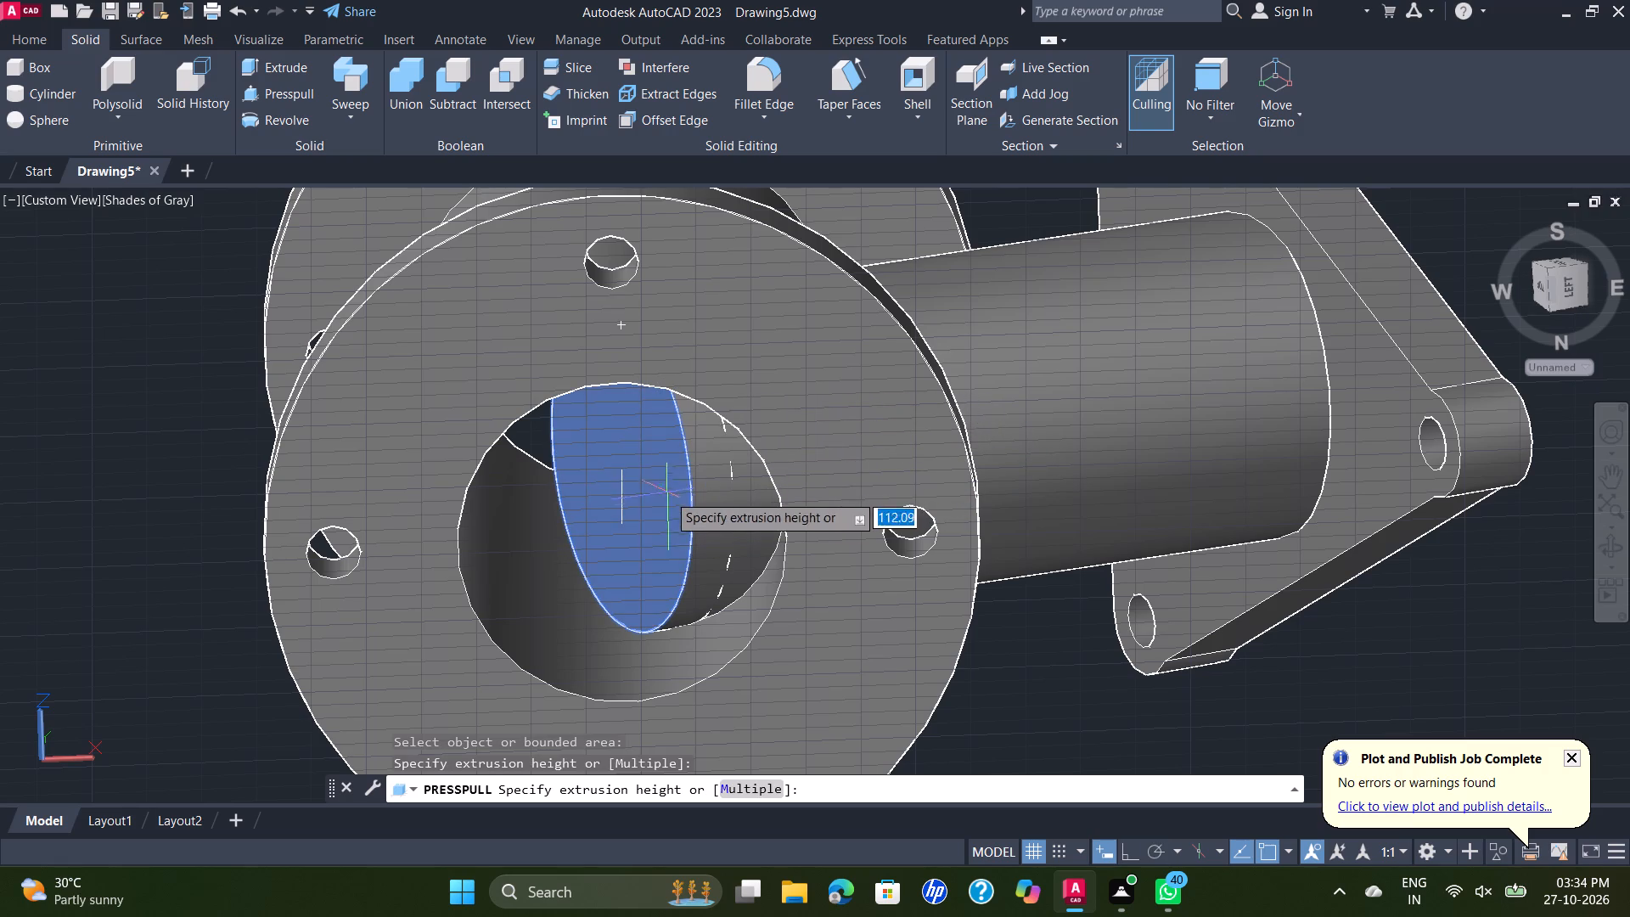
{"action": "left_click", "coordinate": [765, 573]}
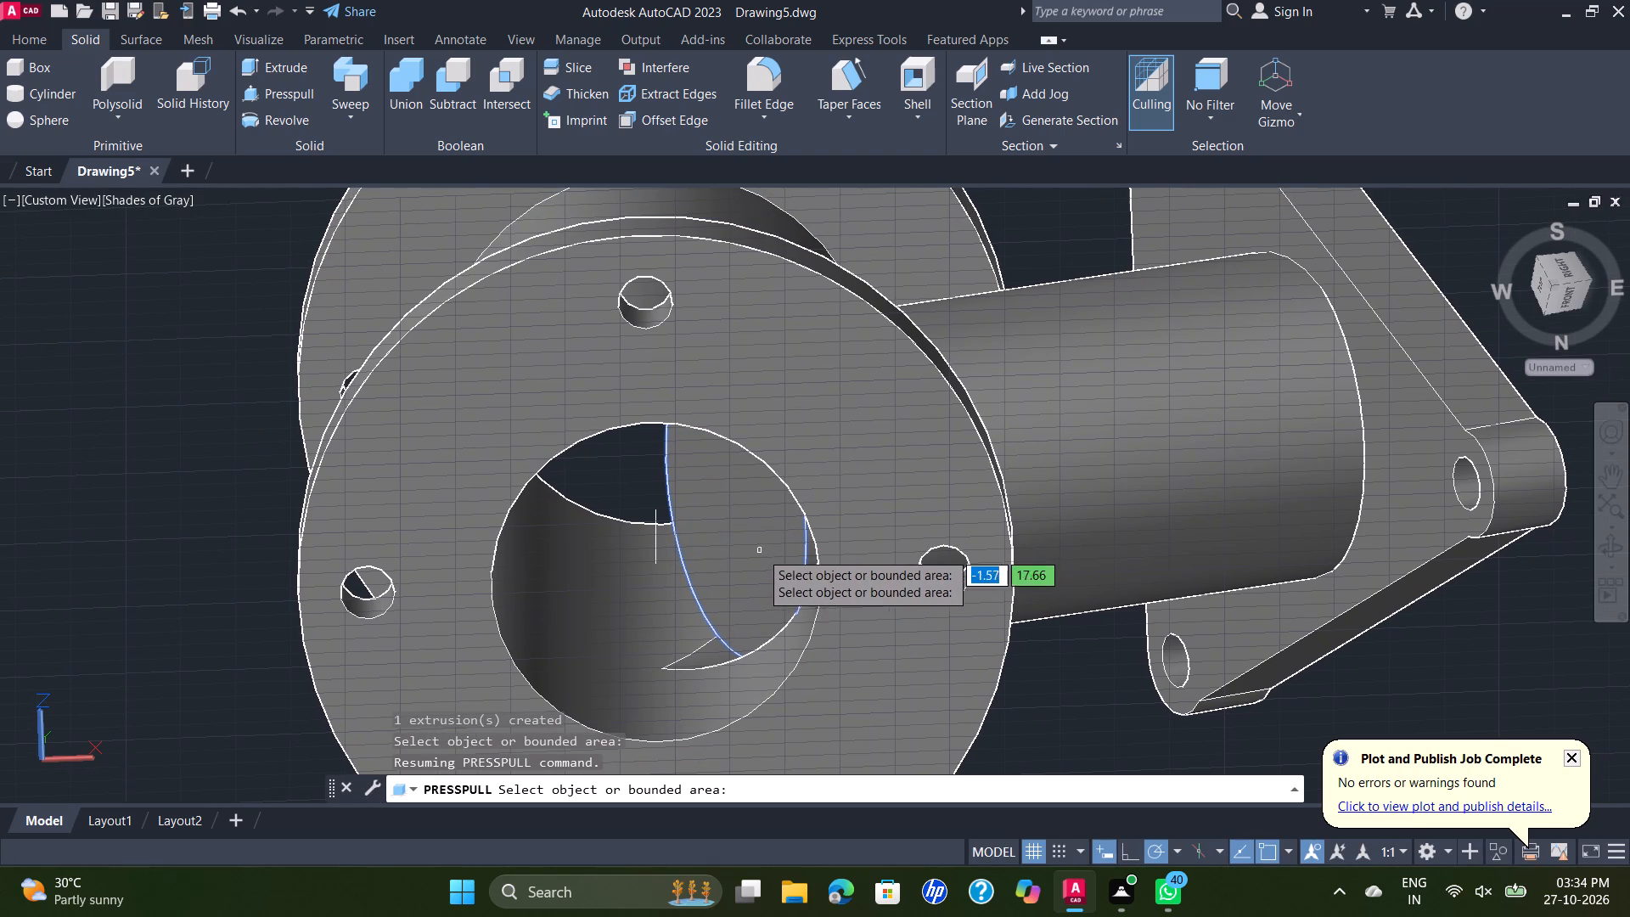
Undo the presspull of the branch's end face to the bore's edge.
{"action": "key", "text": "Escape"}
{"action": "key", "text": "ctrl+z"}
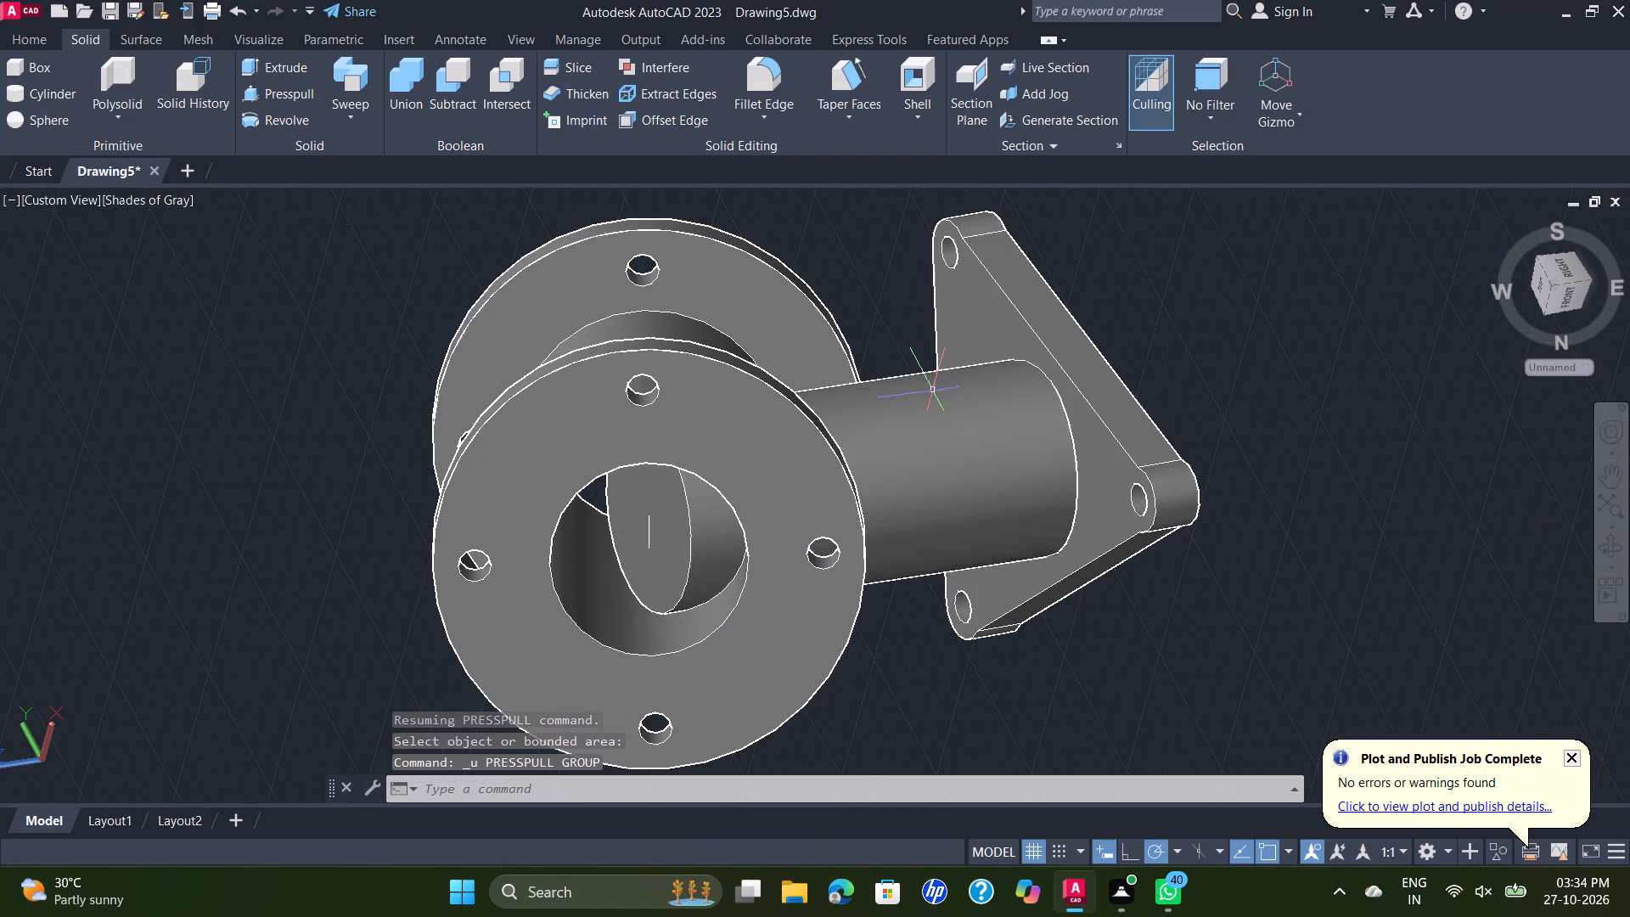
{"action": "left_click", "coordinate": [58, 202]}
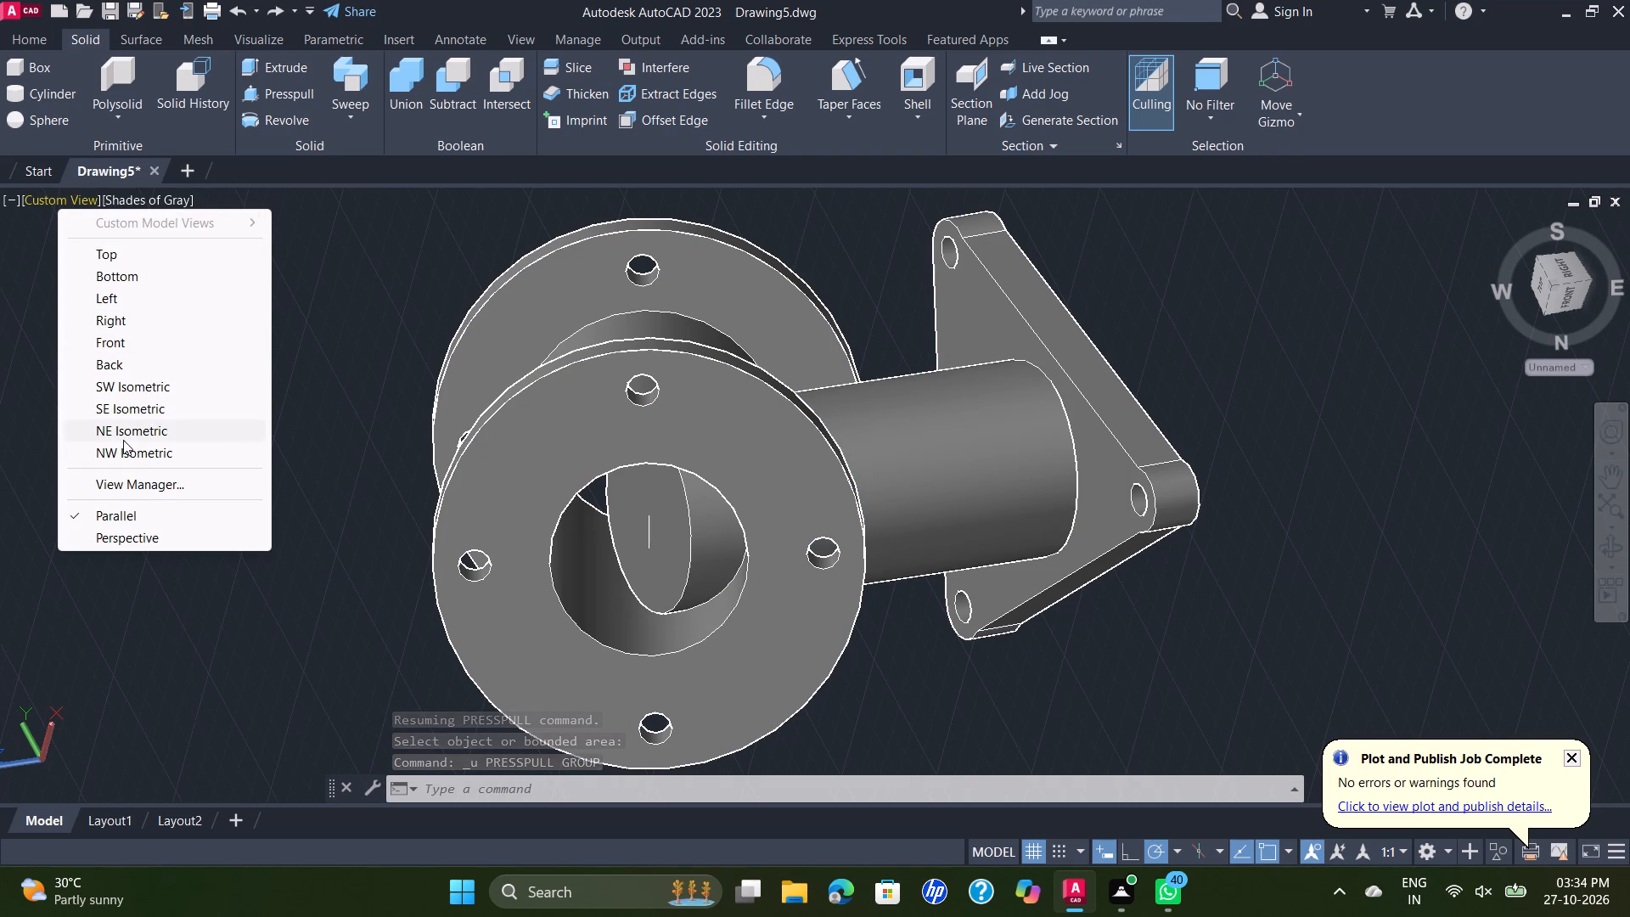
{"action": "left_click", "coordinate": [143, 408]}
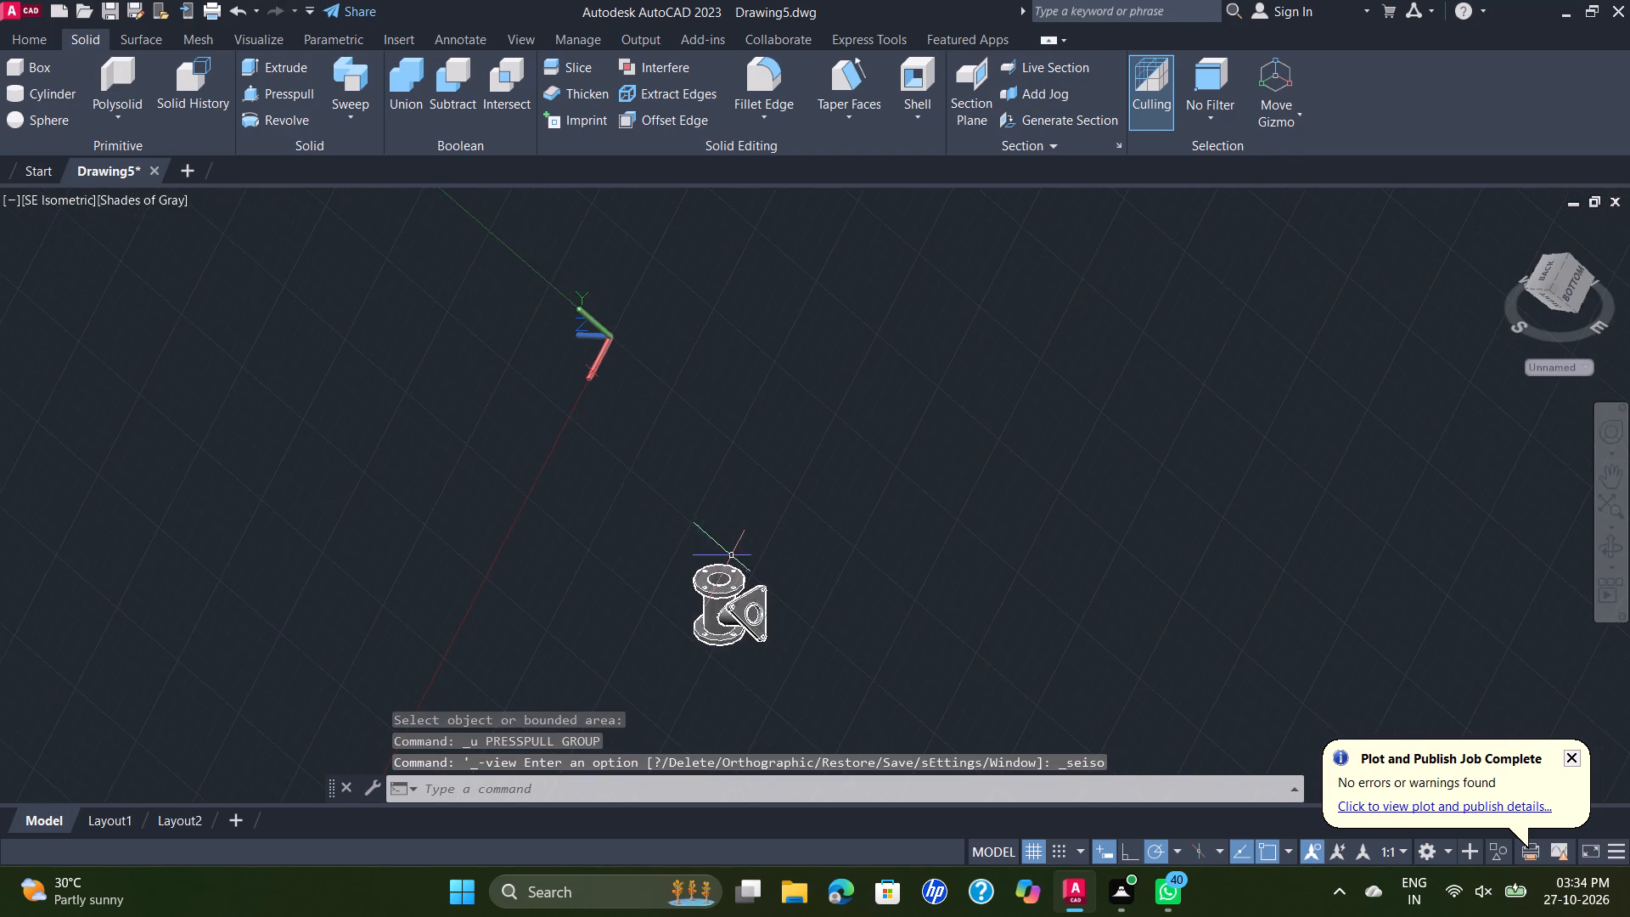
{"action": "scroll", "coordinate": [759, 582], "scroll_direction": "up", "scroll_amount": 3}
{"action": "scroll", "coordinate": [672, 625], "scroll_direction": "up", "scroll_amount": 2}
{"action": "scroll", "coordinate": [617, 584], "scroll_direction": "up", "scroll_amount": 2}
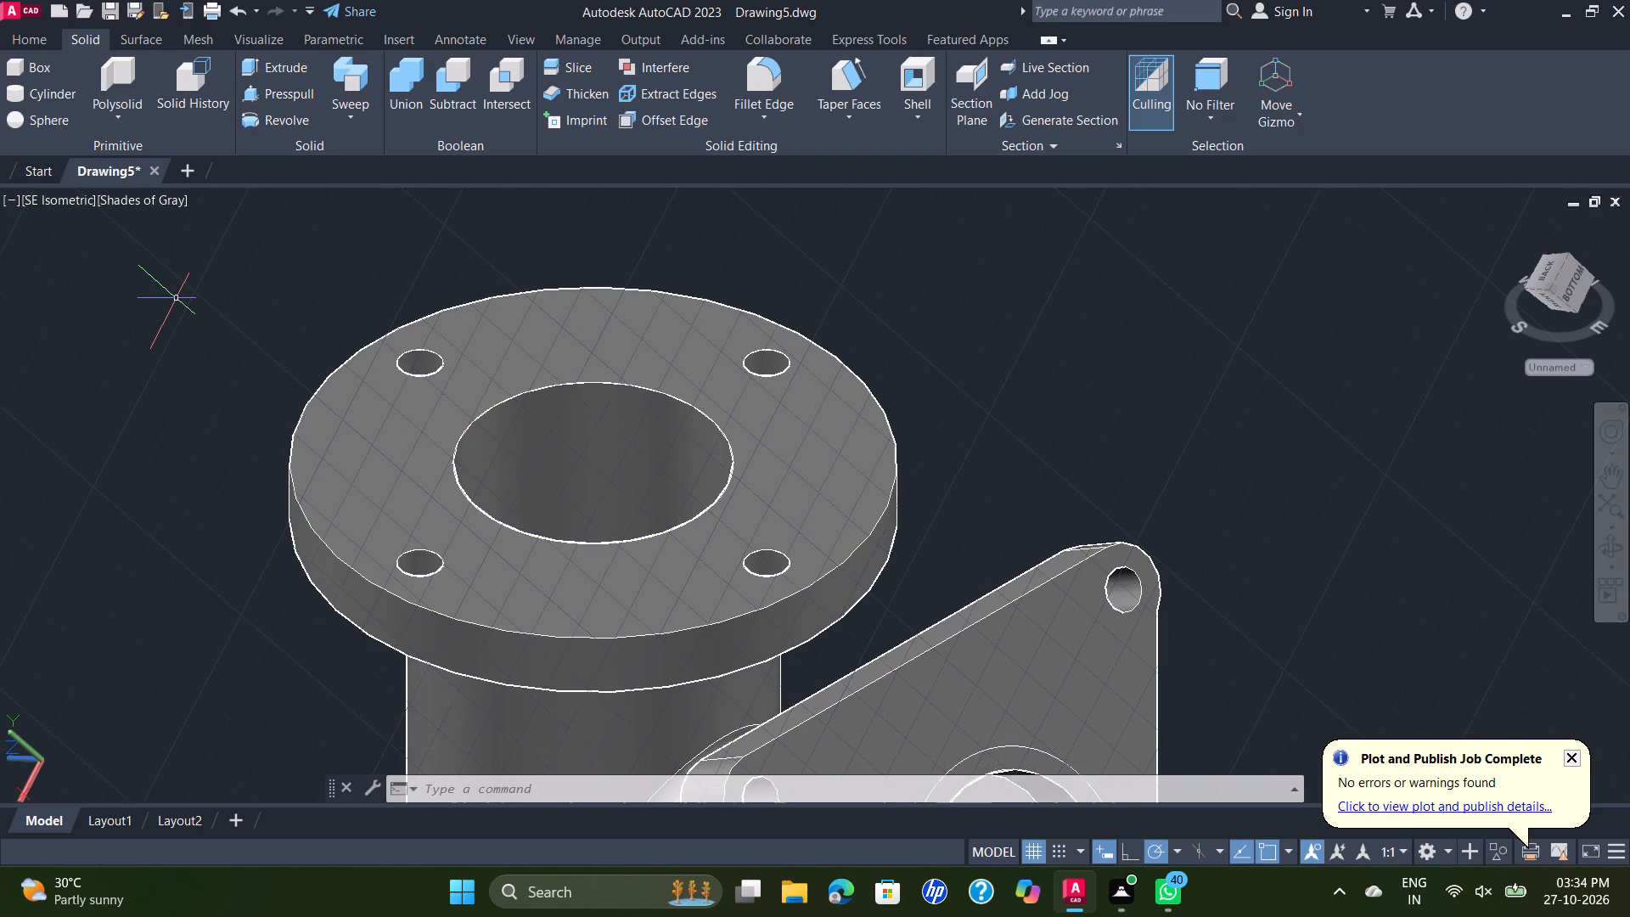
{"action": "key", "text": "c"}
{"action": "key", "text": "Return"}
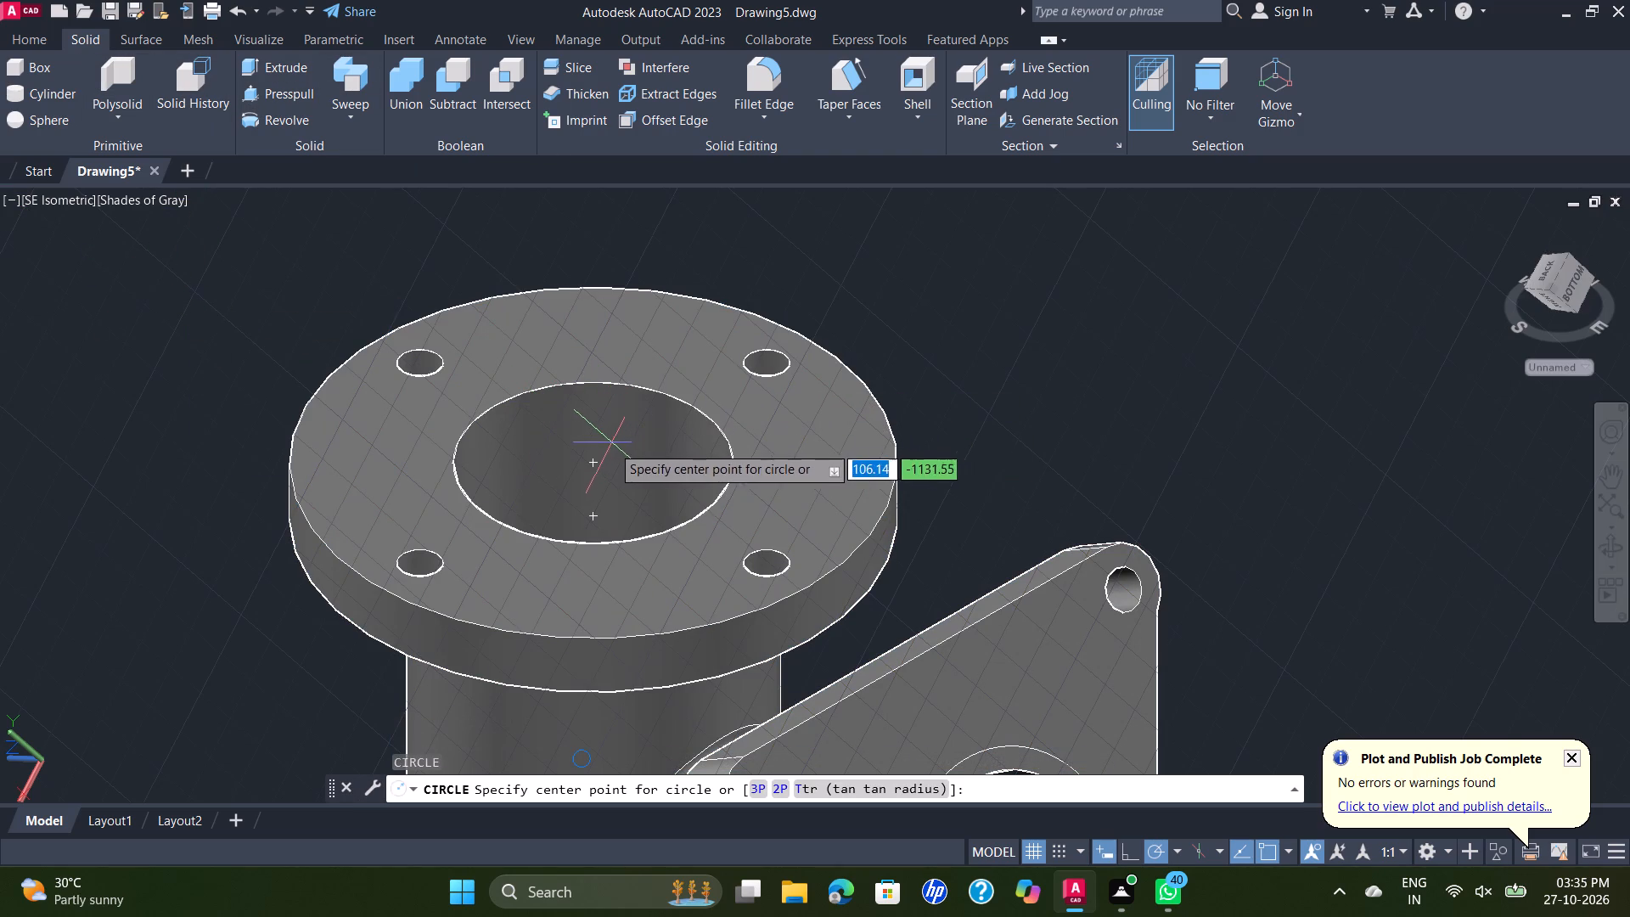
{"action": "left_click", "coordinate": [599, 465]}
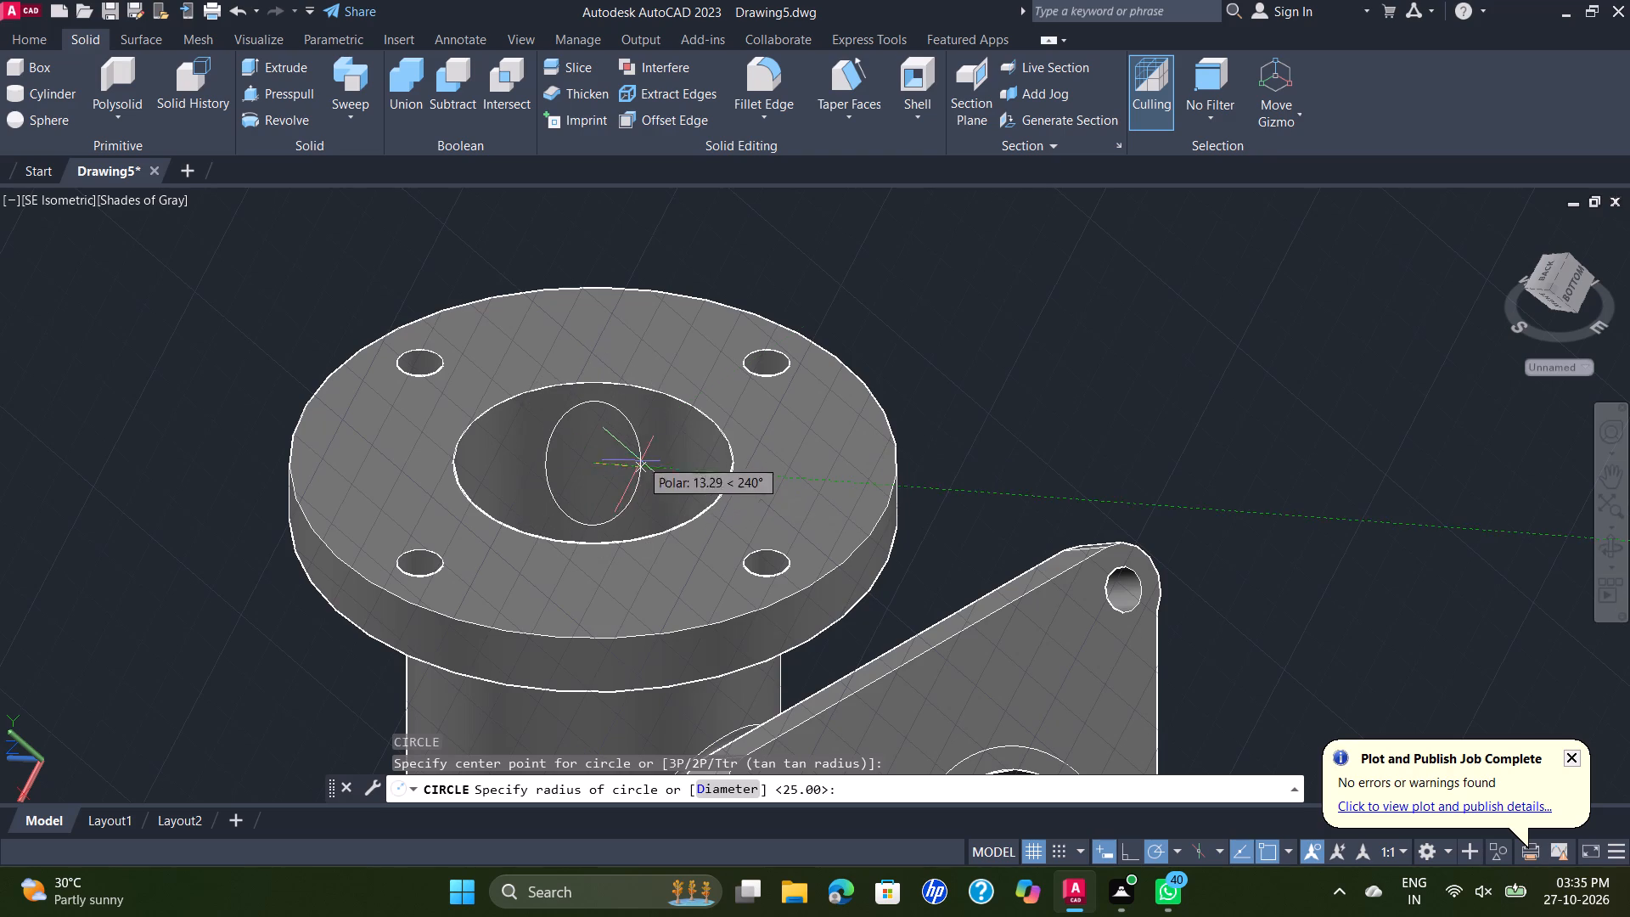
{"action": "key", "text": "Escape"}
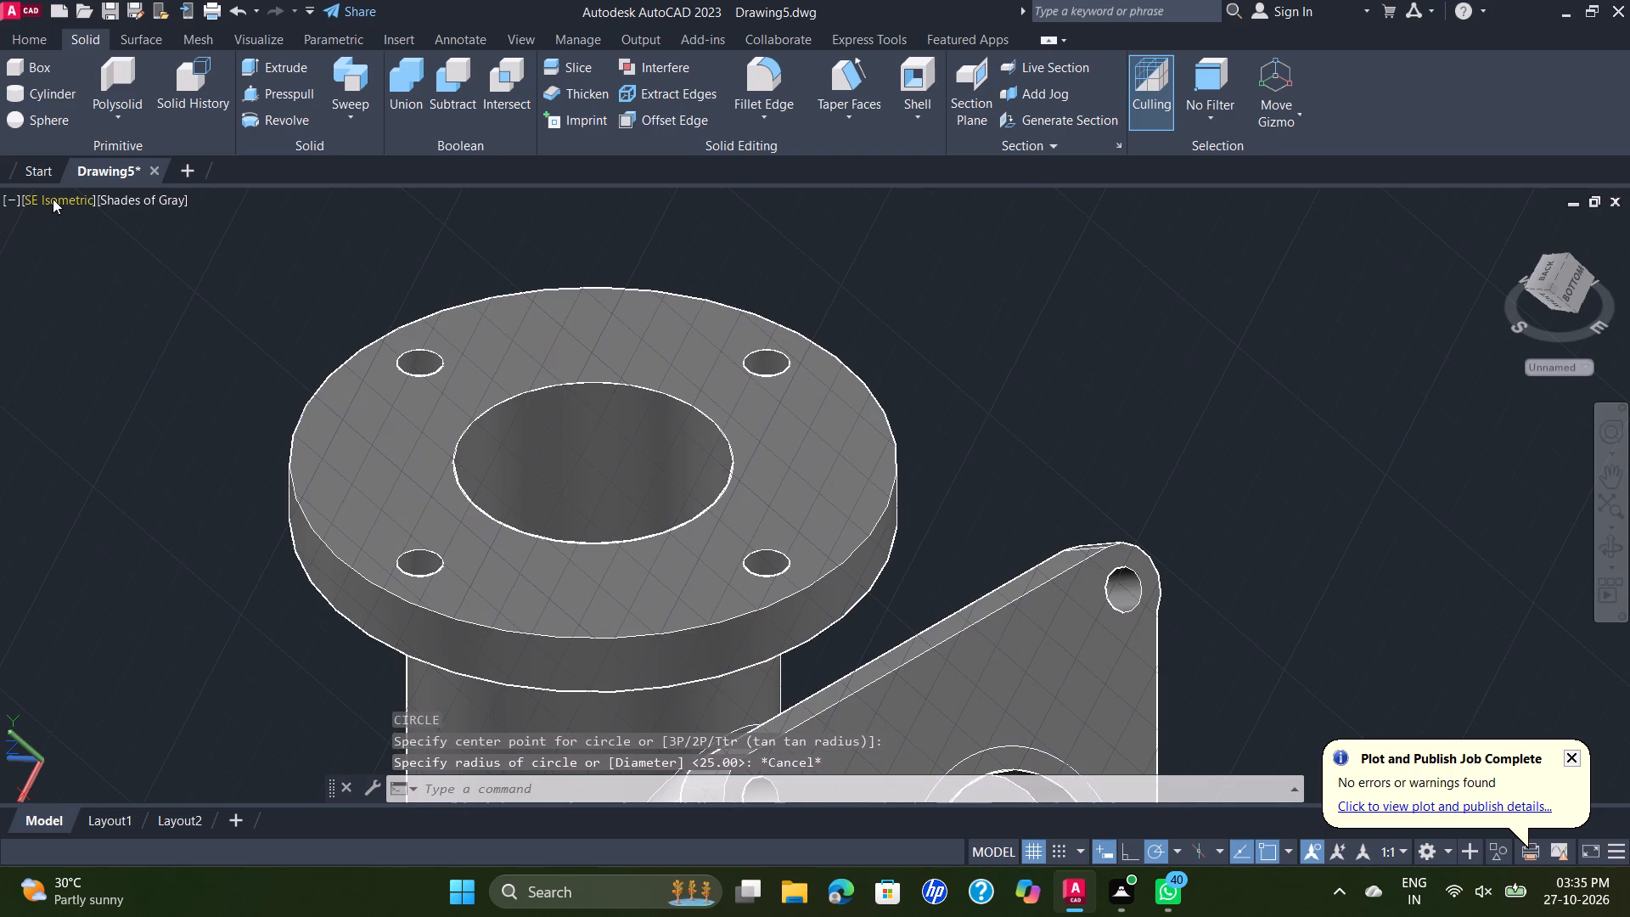
Draw a circle of about 34 radius in the Top view plane, in the empty space beside the round flange.
{"action": "left_click", "coordinate": [53, 199]}
{"action": "left_click", "coordinate": [157, 257]}
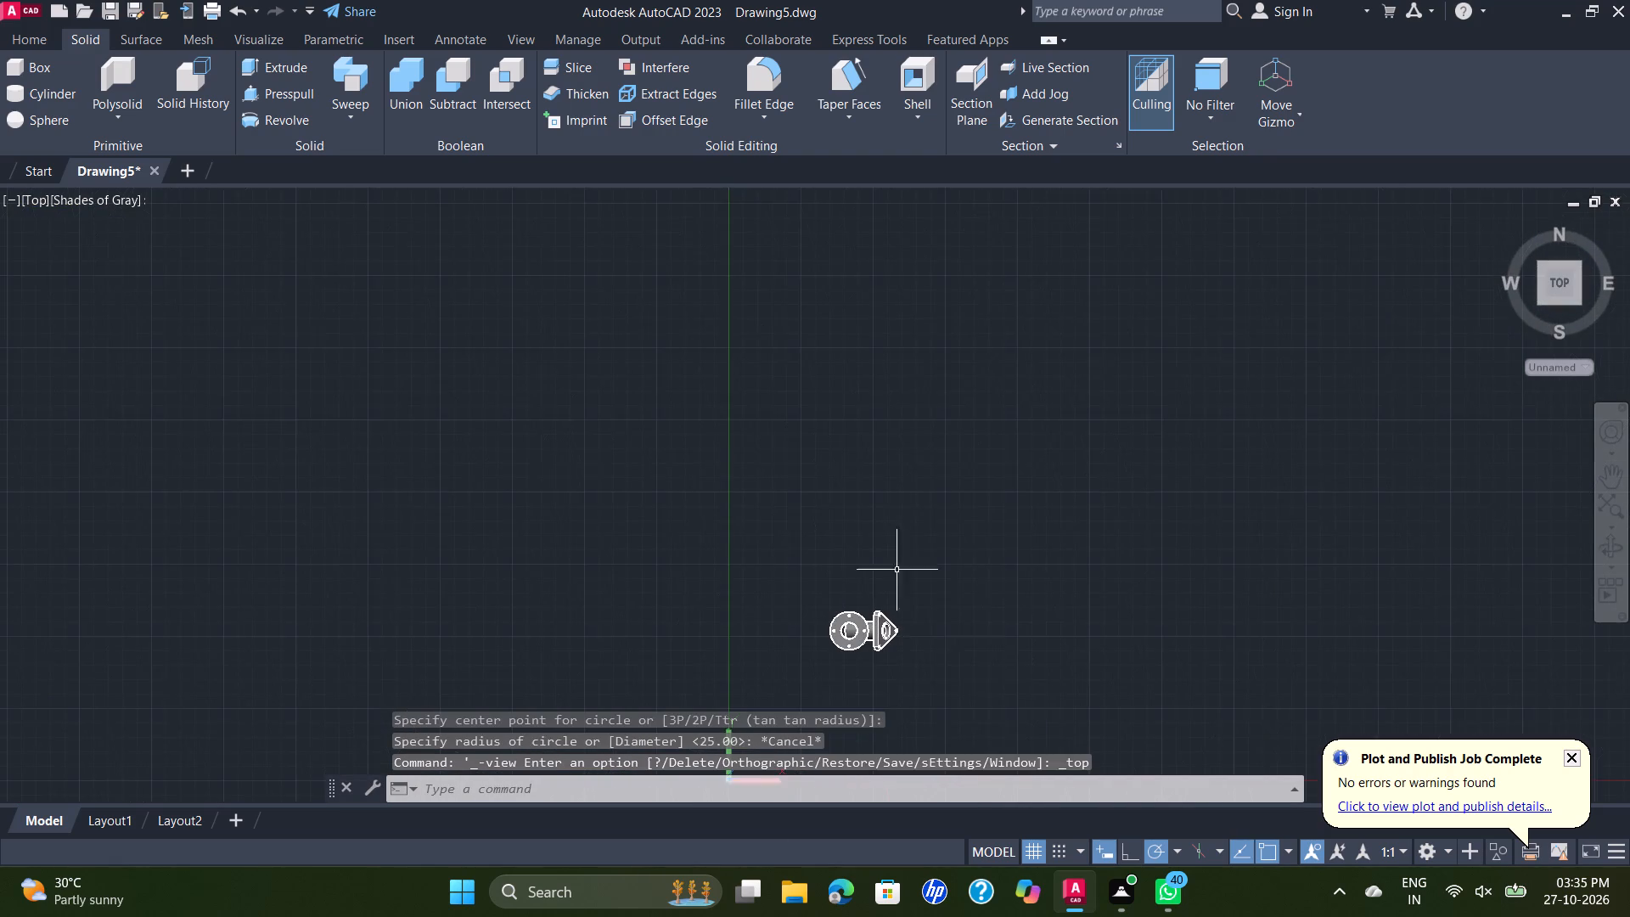
{"action": "scroll", "coordinate": [868, 644], "scroll_direction": "up", "scroll_amount": 7}
{"action": "middle_click_drag", "start_coordinate": [909, 584], "coordinate": [893, 473]}
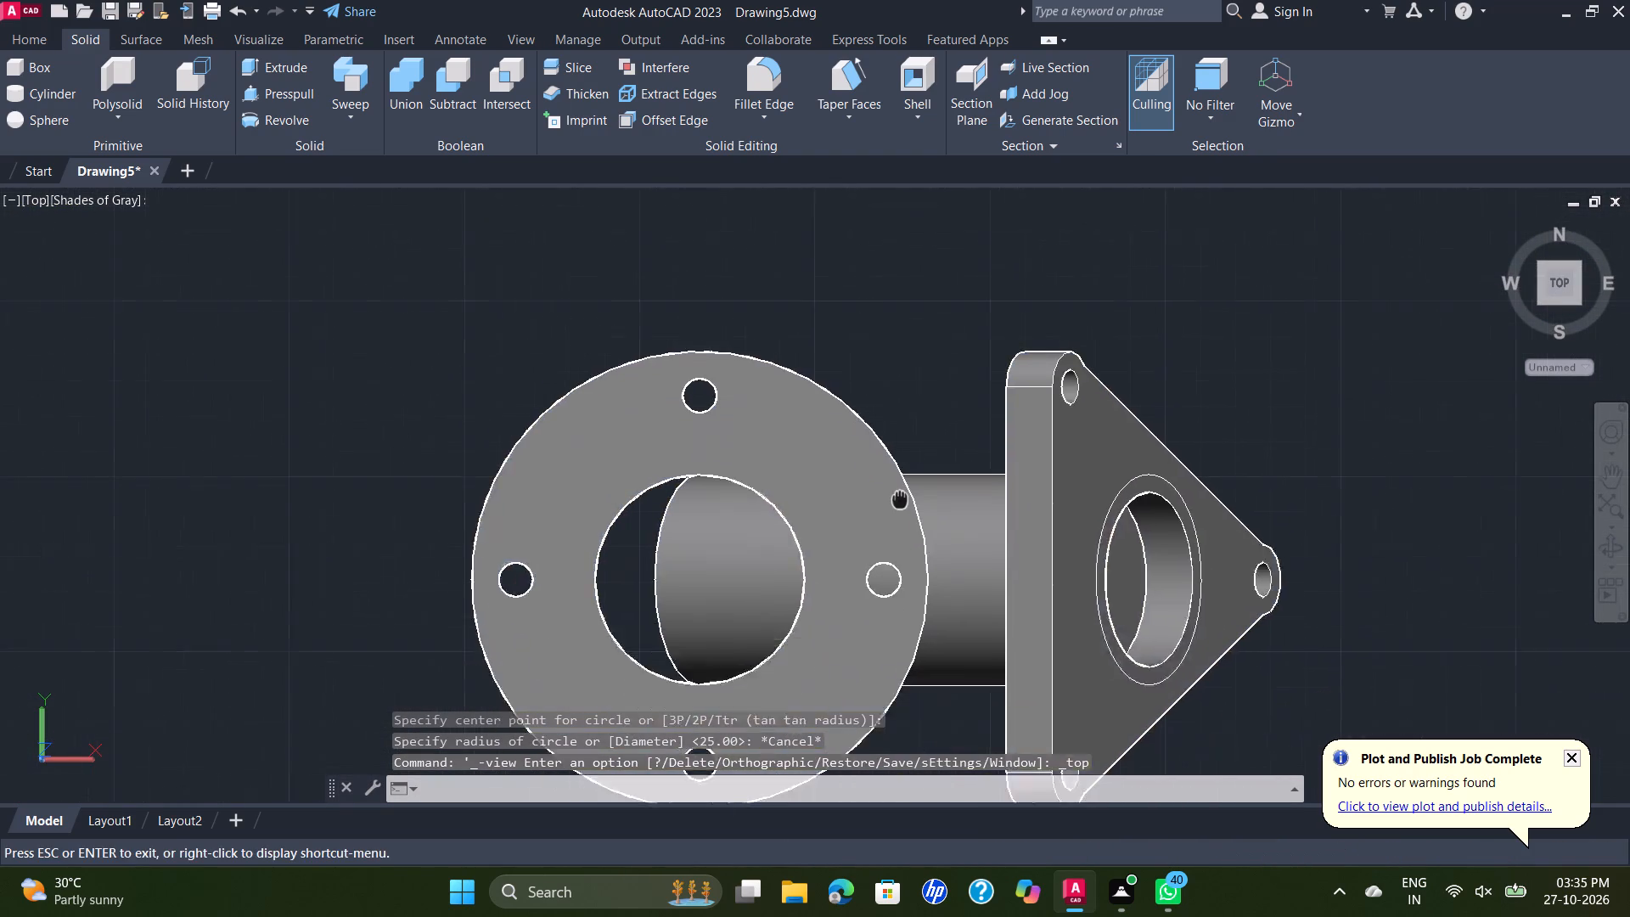
{"action": "middle_click_drag", "start_coordinate": [893, 473], "coordinate": [863, 342]}
{"action": "scroll", "coordinate": [862, 387], "scroll_direction": "up", "scroll_amount": 1}
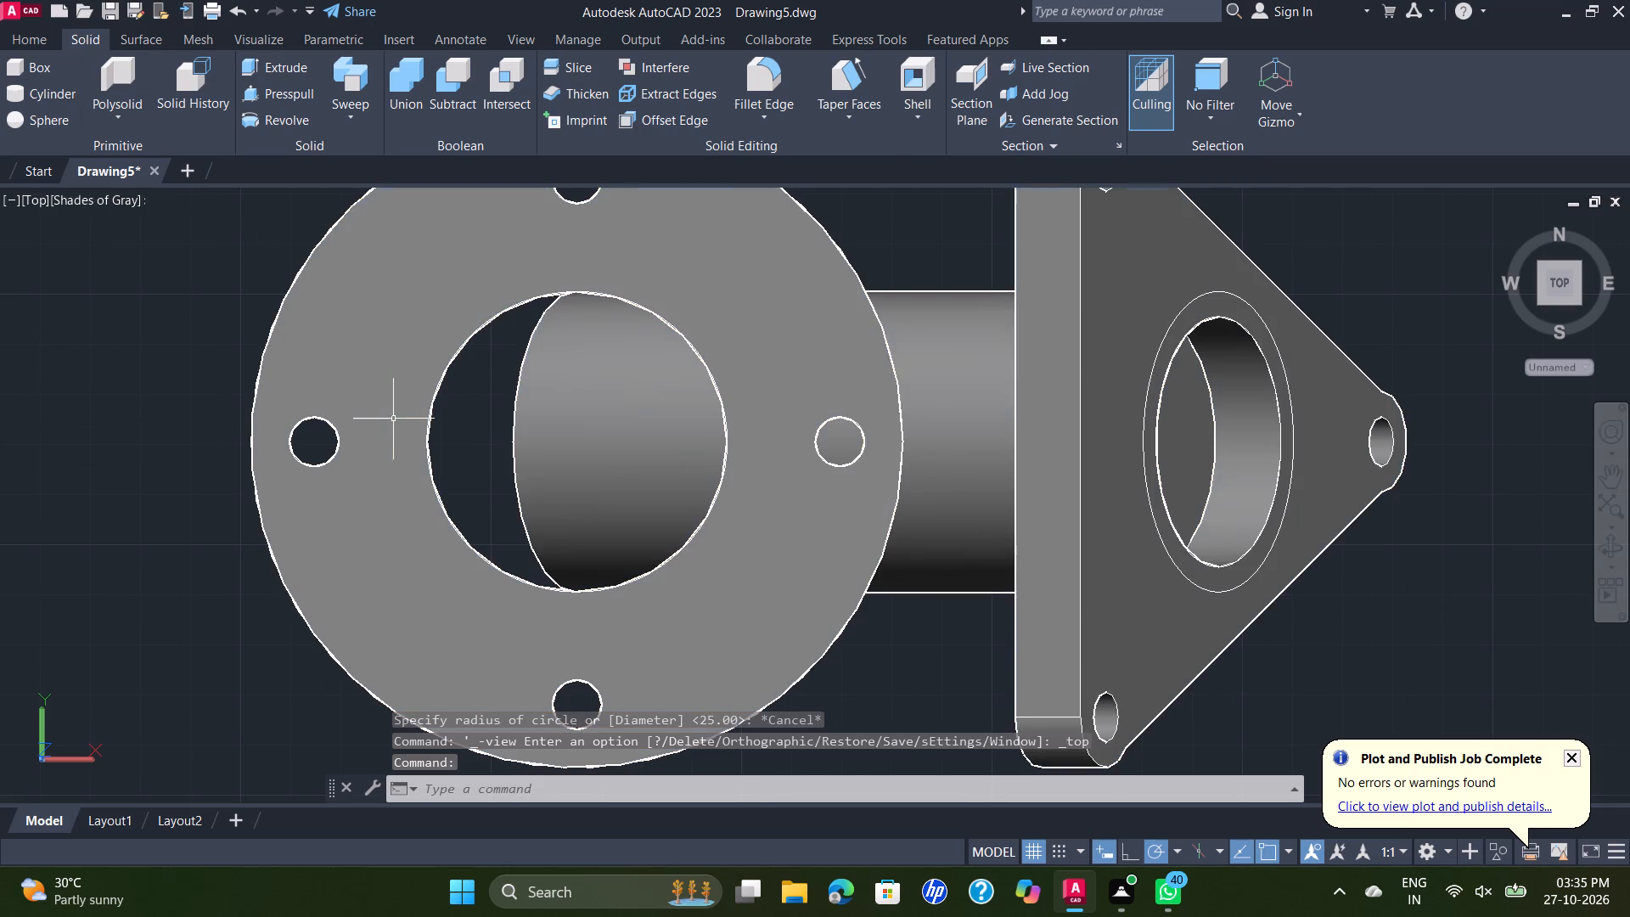
{"action": "scroll", "coordinate": [397, 421], "scroll_direction": "down", "scroll_amount": 1}
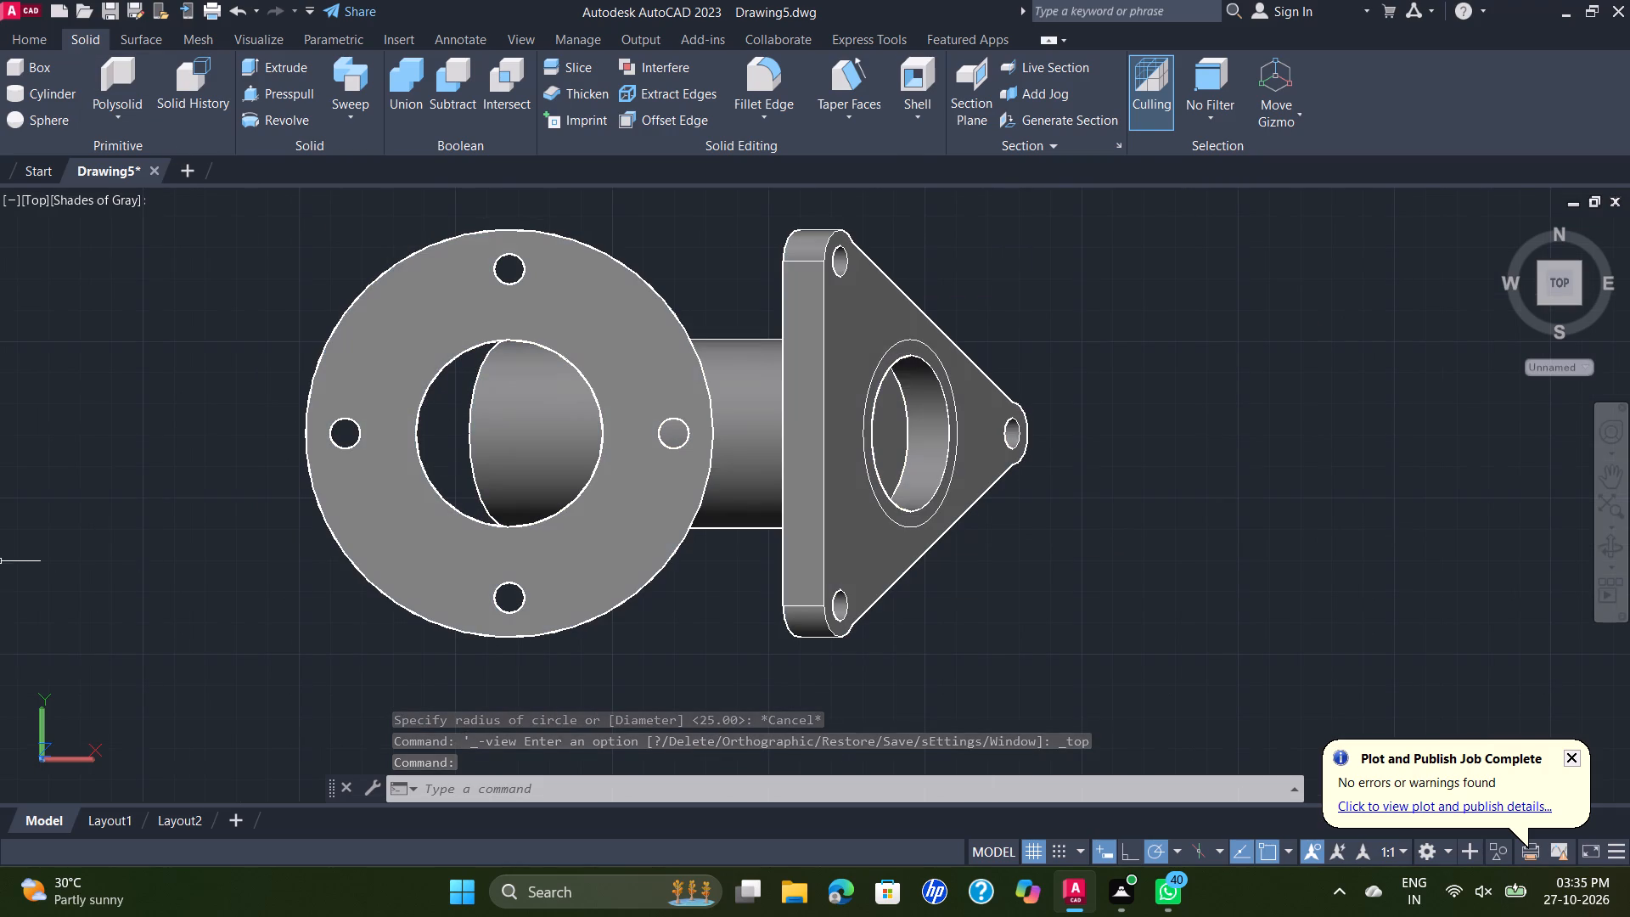
{"action": "key", "text": "c"}
{"action": "key", "text": "space"}
{"action": "left_click", "coordinate": [159, 521]}
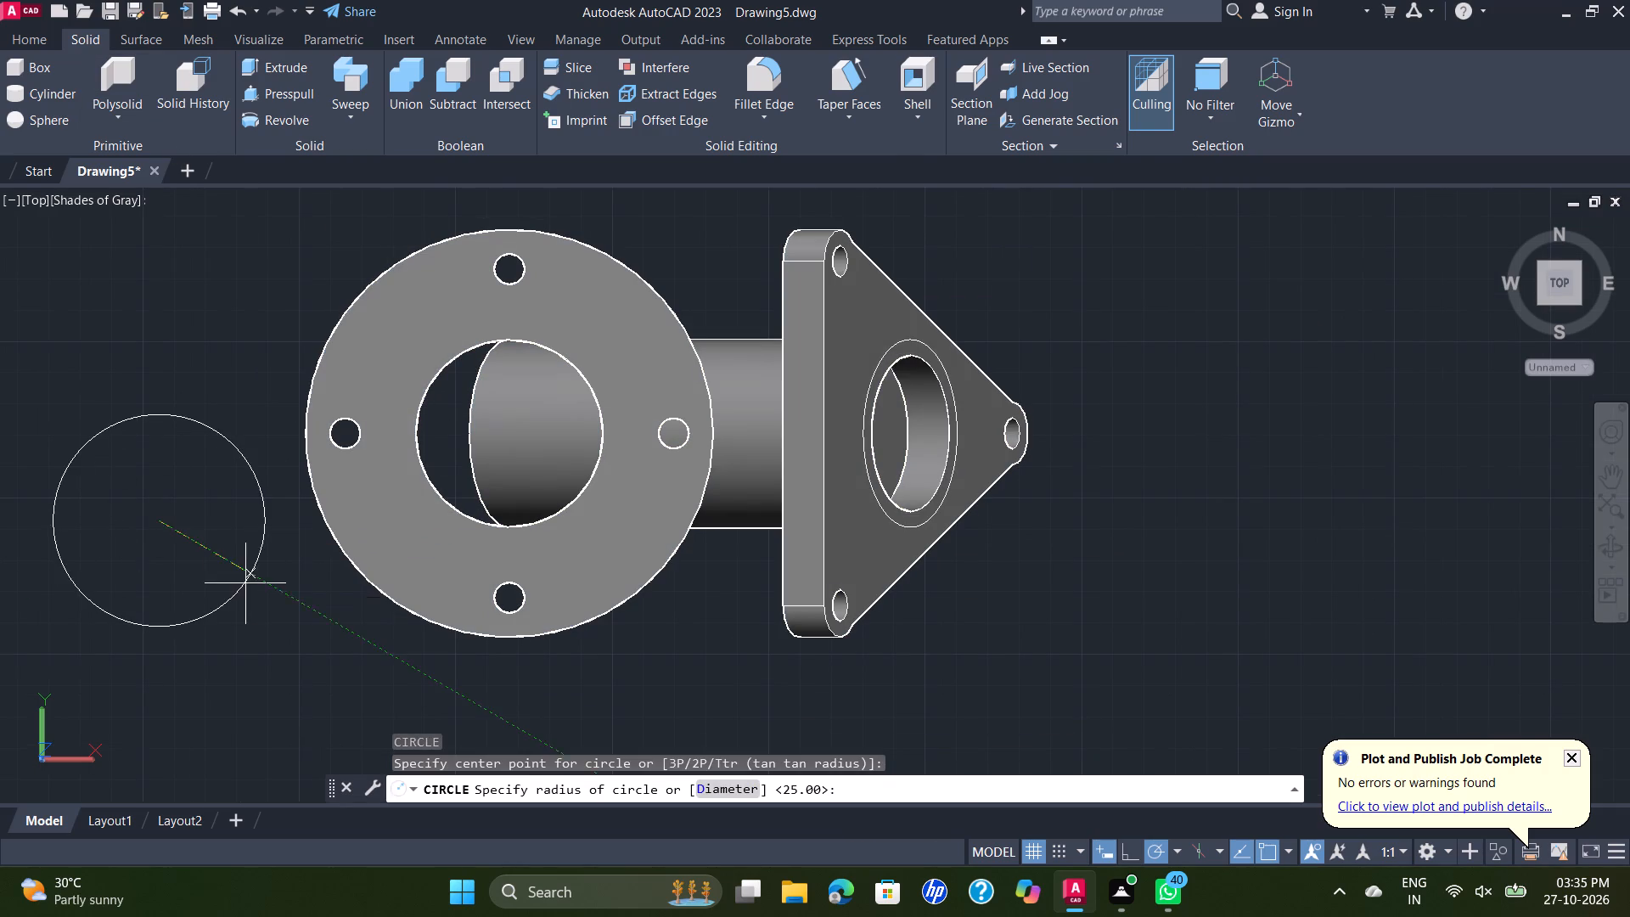
{"action": "left_click", "coordinate": [245, 583]}
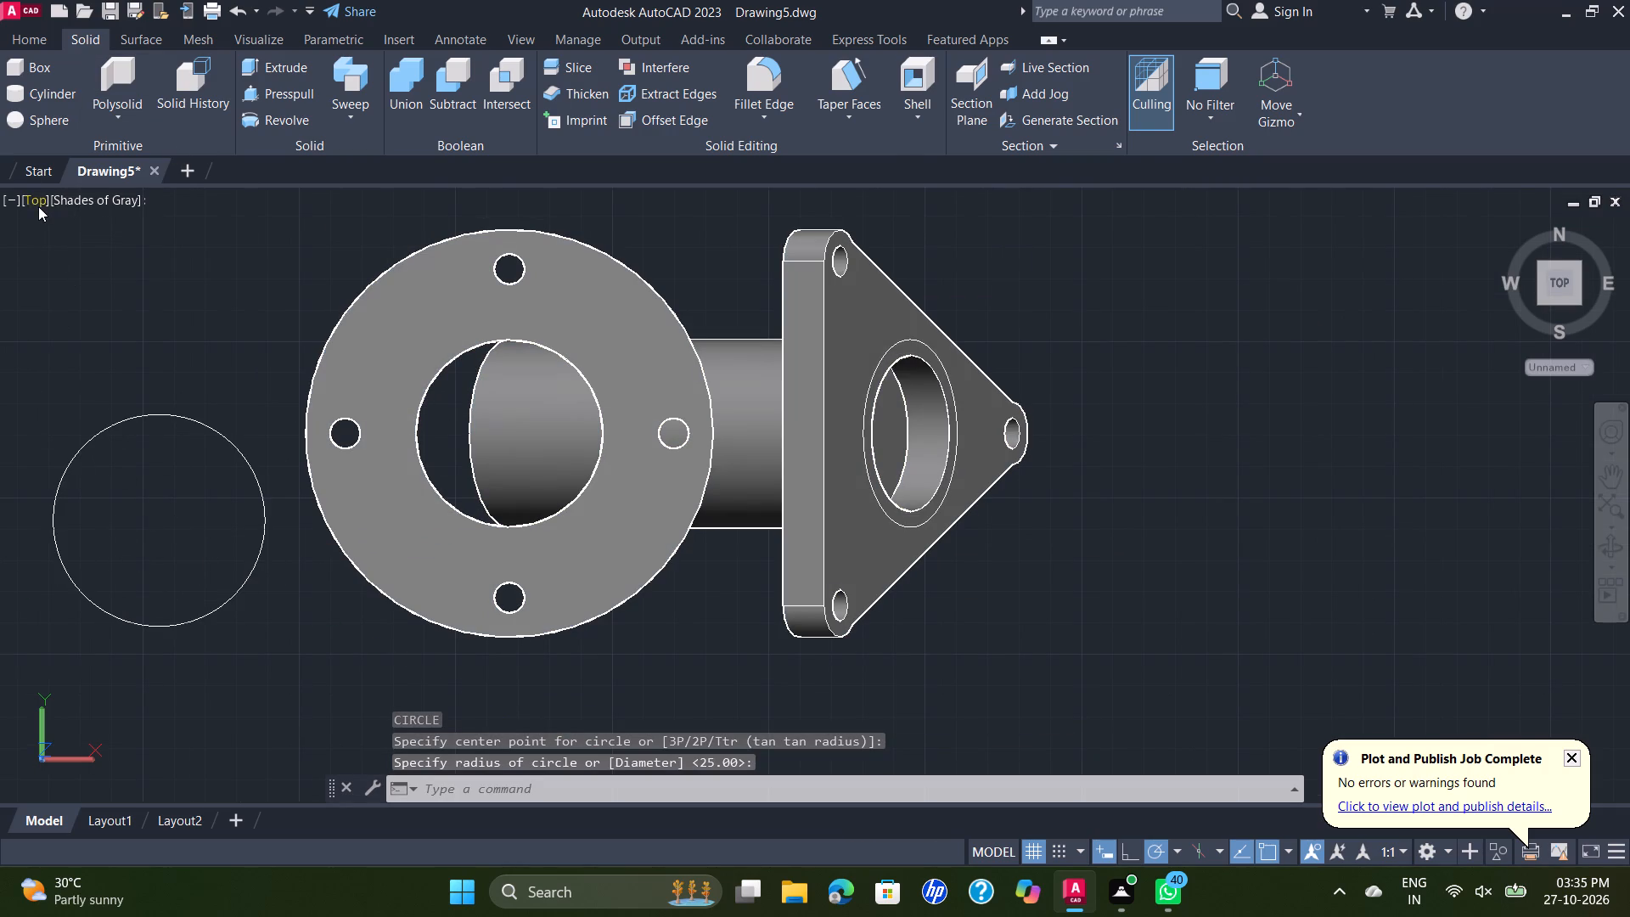
Draw a 60-diameter circle centred on the bore at the upper face of the main cylinder's top round flange.
{"action": "left_click", "coordinate": [38, 206]}
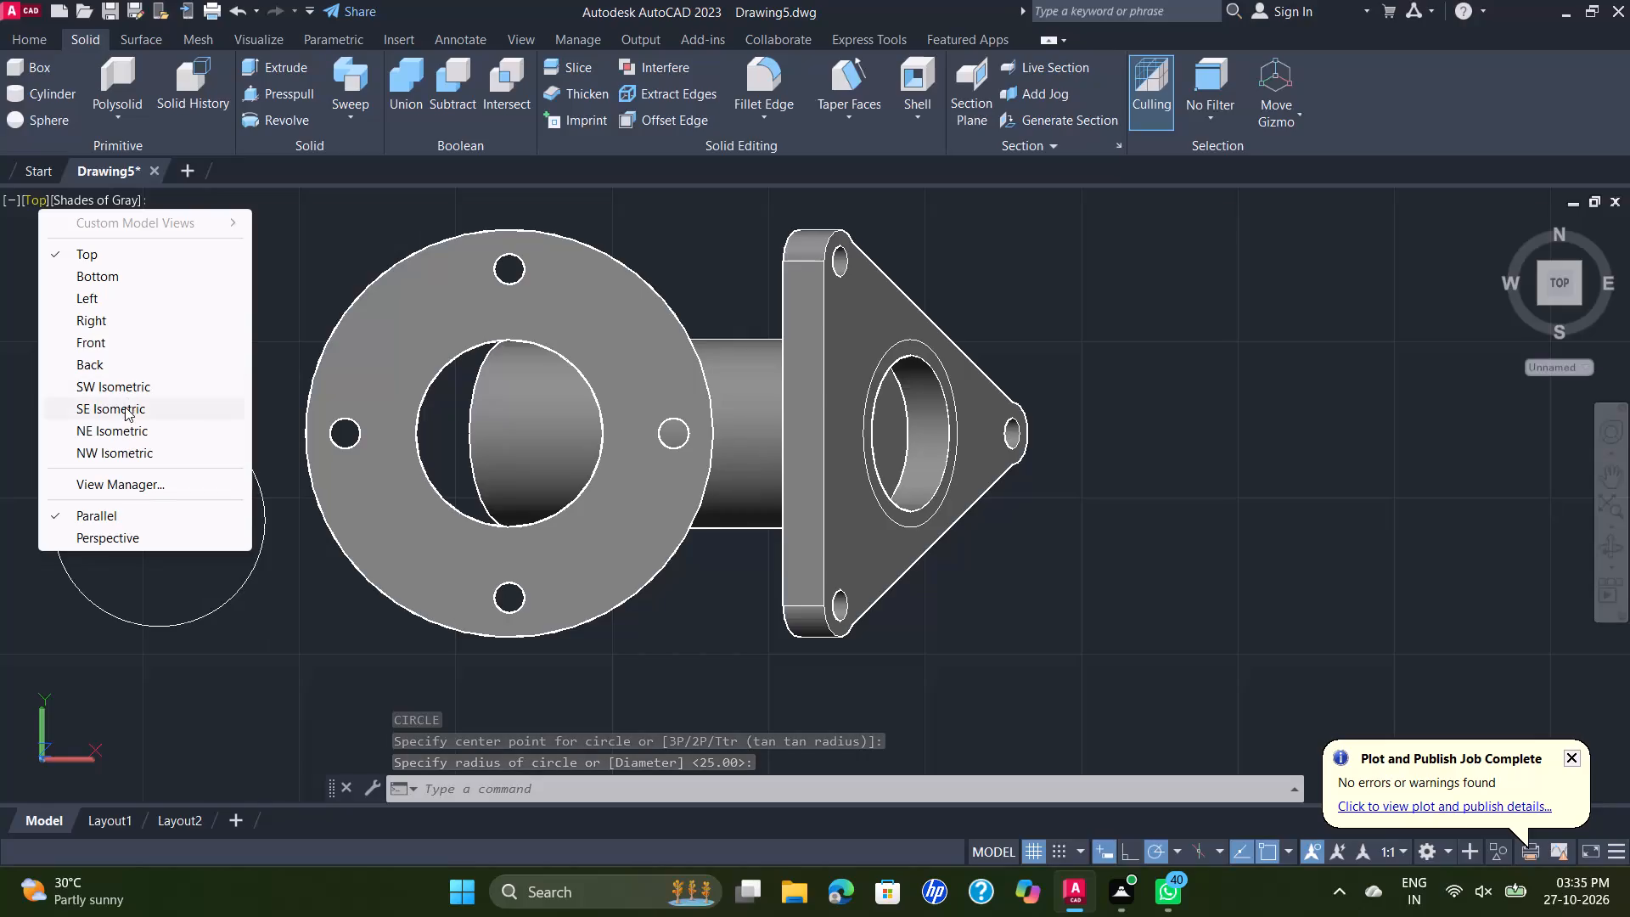
{"action": "left_click", "coordinate": [125, 407]}
{"action": "scroll", "coordinate": [746, 564], "scroll_direction": "up", "scroll_amount": 2}
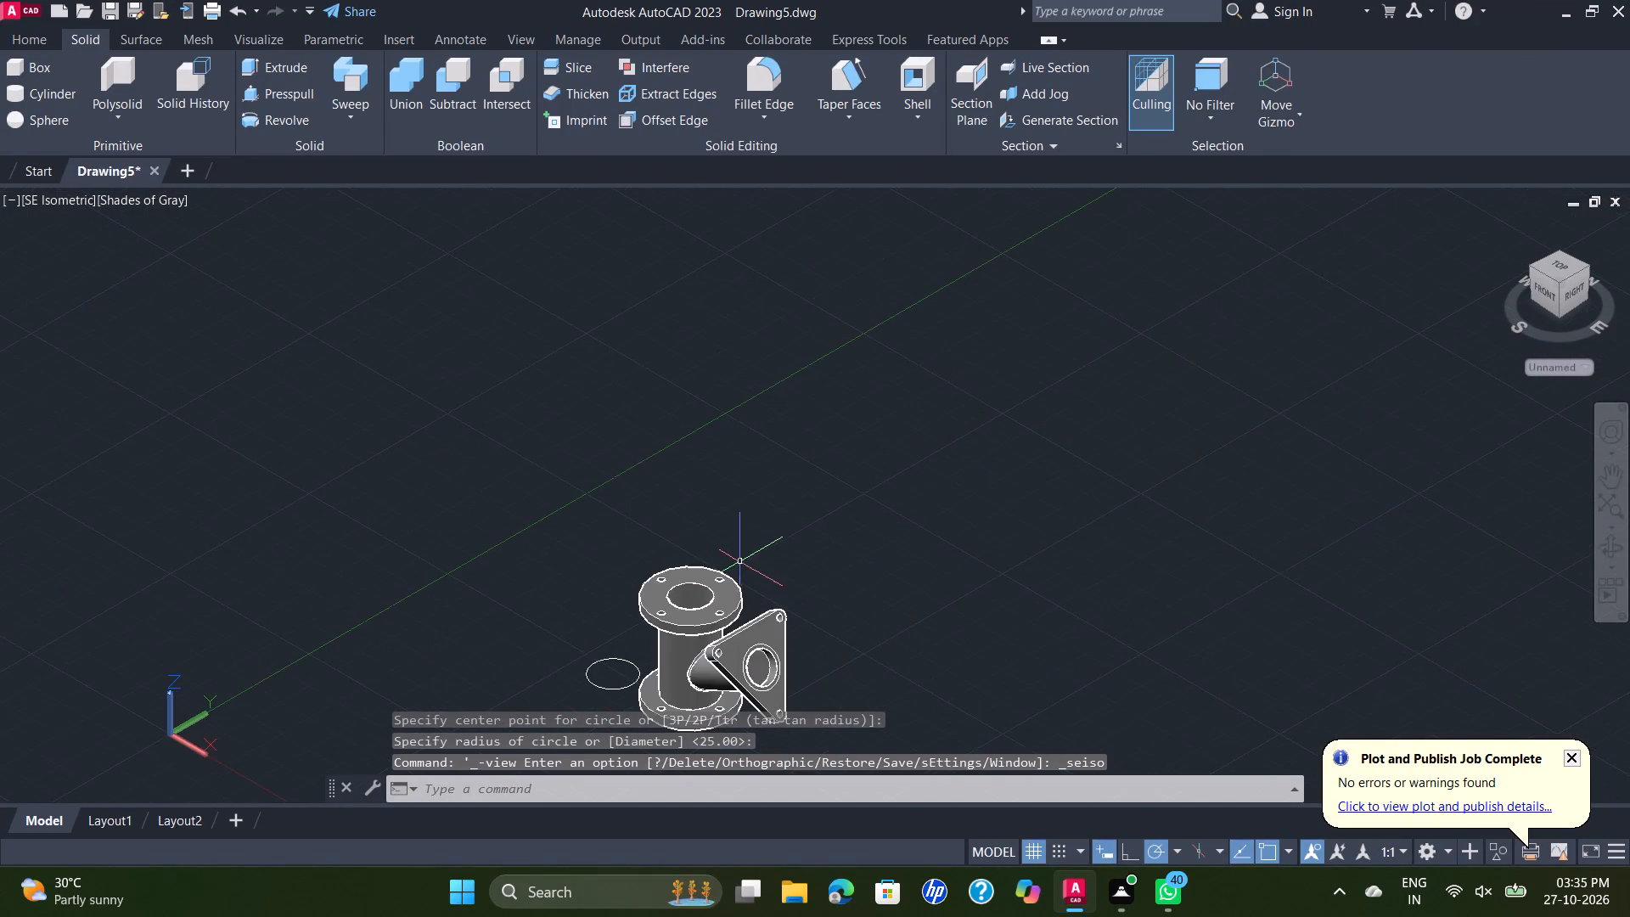
{"action": "scroll", "coordinate": [742, 598], "scroll_direction": "up", "scroll_amount": 2}
{"action": "middle_click_drag", "start_coordinate": [740, 599], "coordinate": [737, 536]}
{"action": "scroll", "coordinate": [742, 532], "scroll_direction": "up", "scroll_amount": 1}
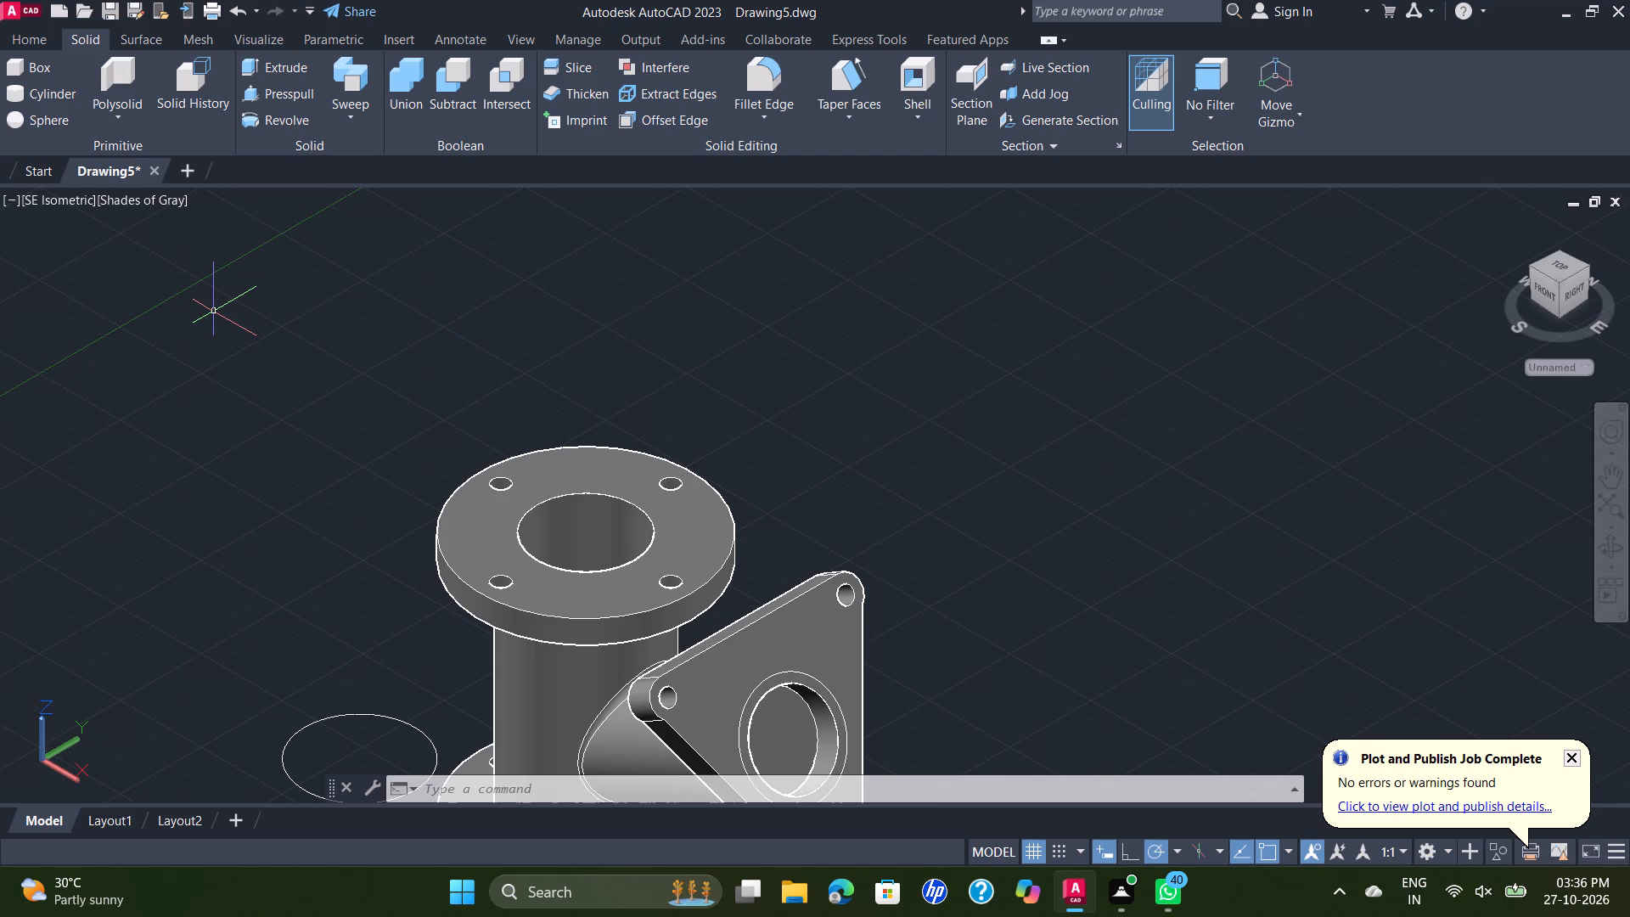
{"action": "scroll", "coordinate": [593, 532], "scroll_direction": "up", "scroll_amount": 2}
{"action": "middle_click_drag", "start_coordinate": [608, 501], "coordinate": [677, 311]}
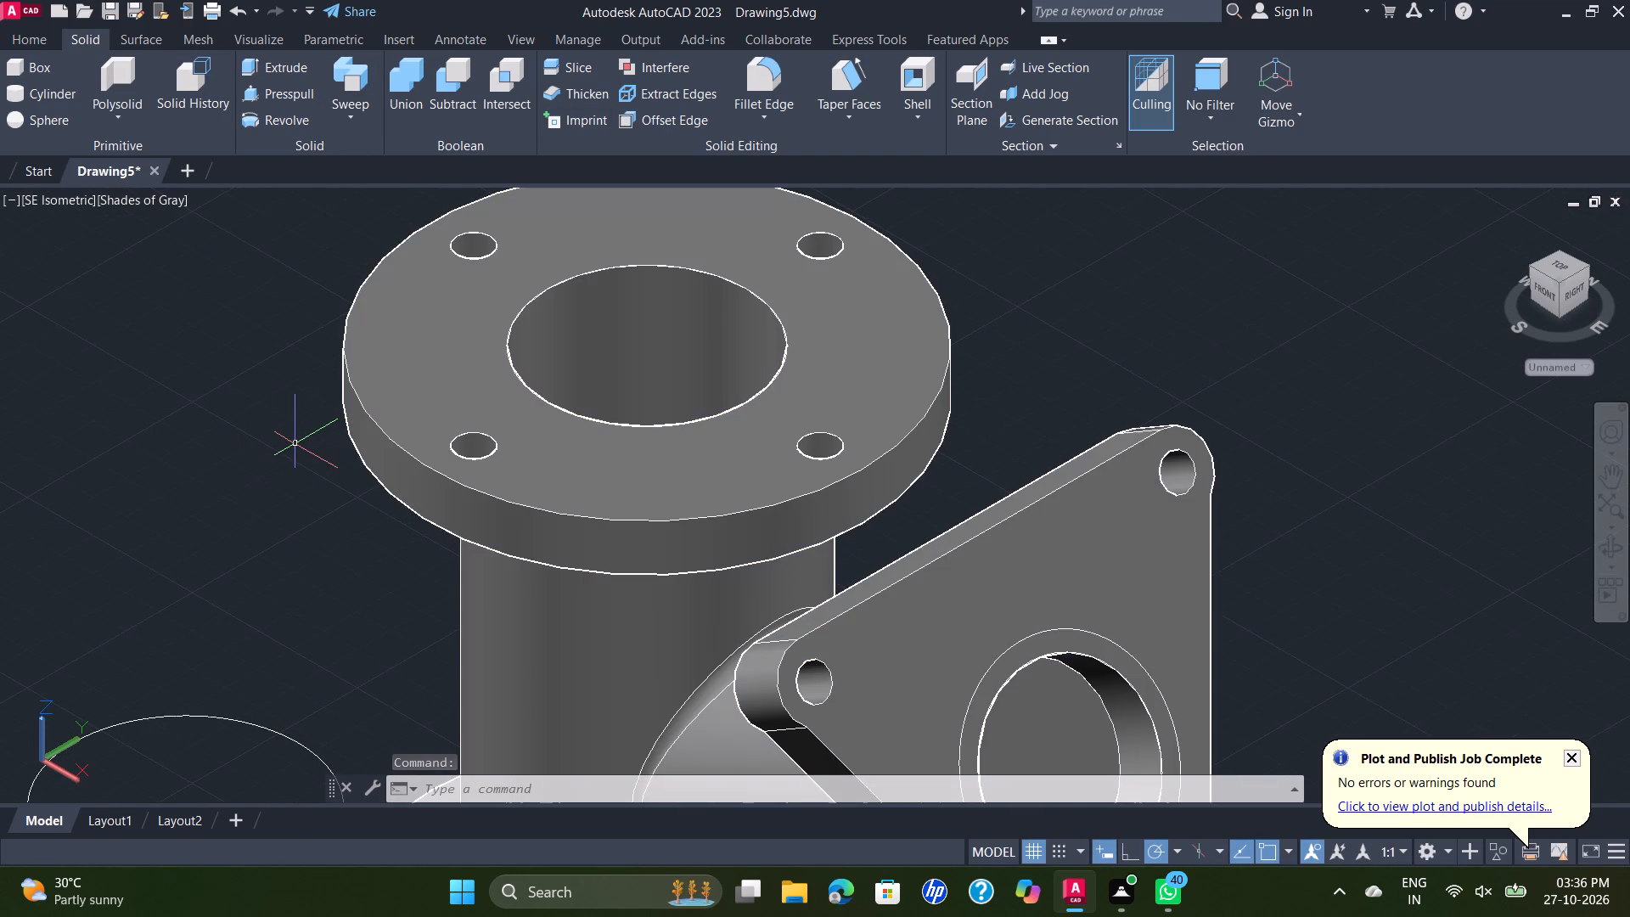
{"action": "key", "text": "c"}
{"action": "key", "text": "Return"}
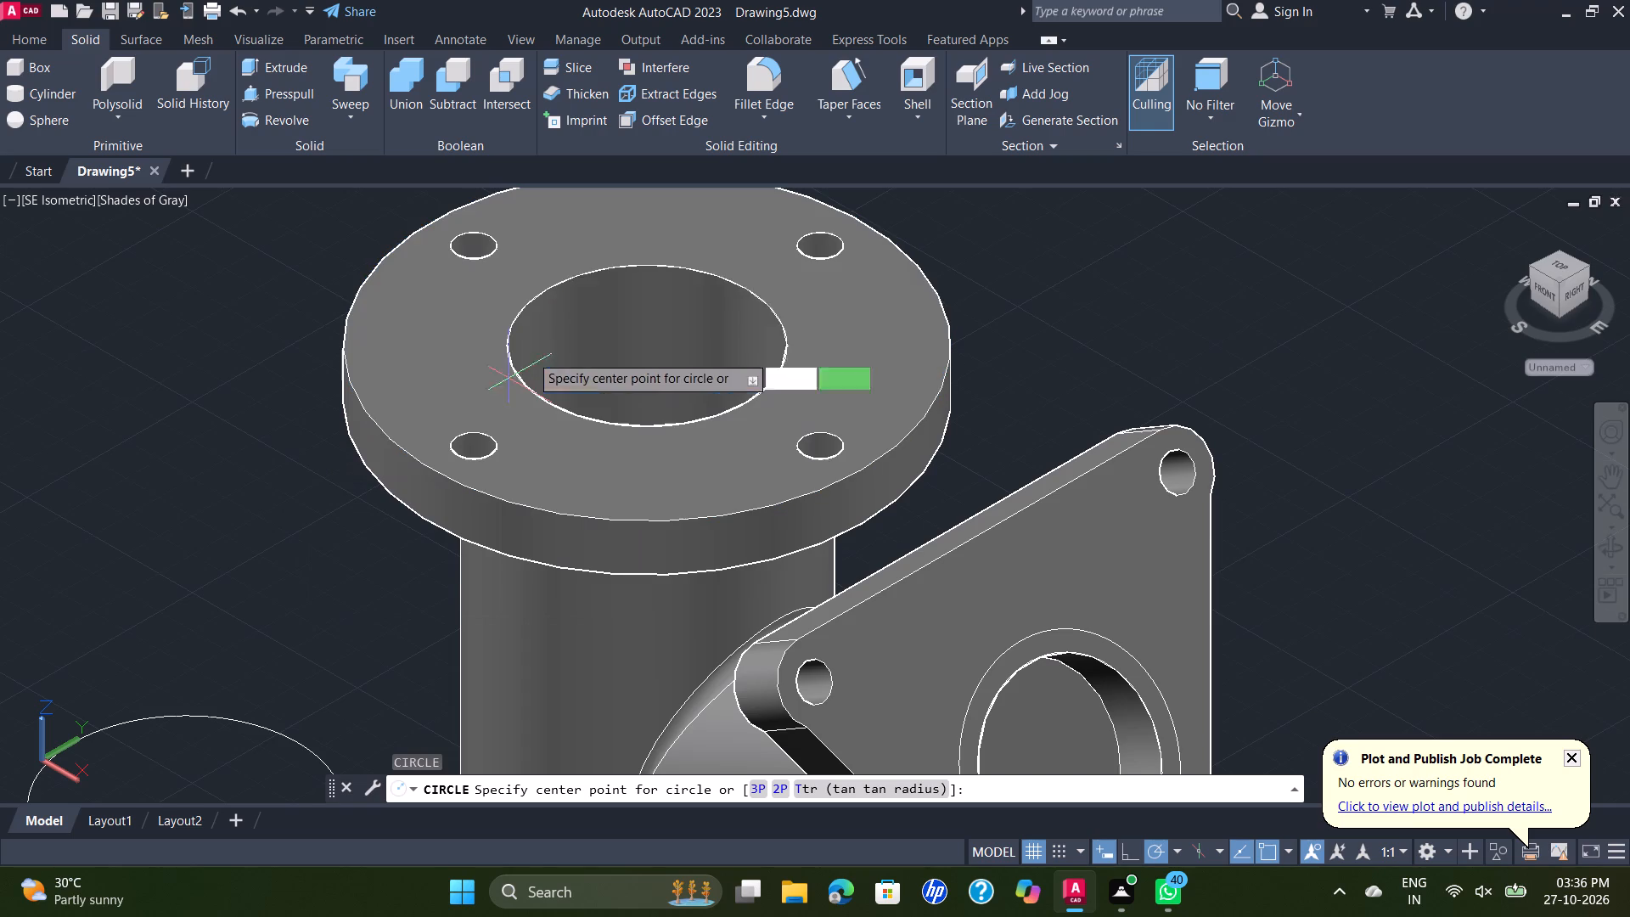
{"action": "left_click", "coordinate": [644, 348]}
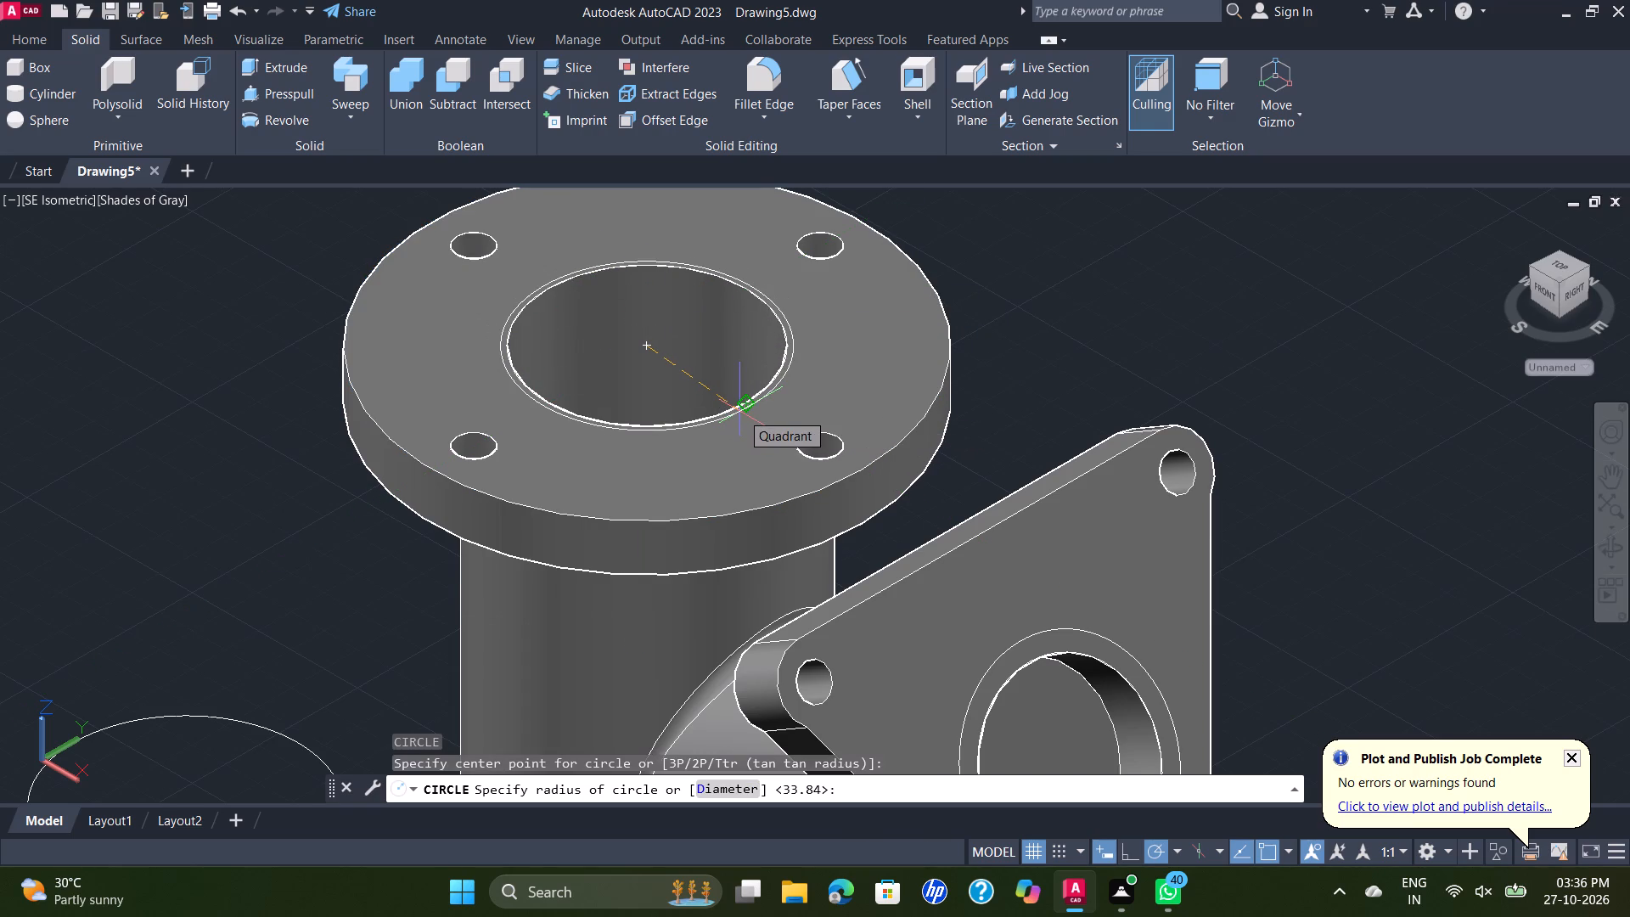
{"action": "key", "text": "d"}
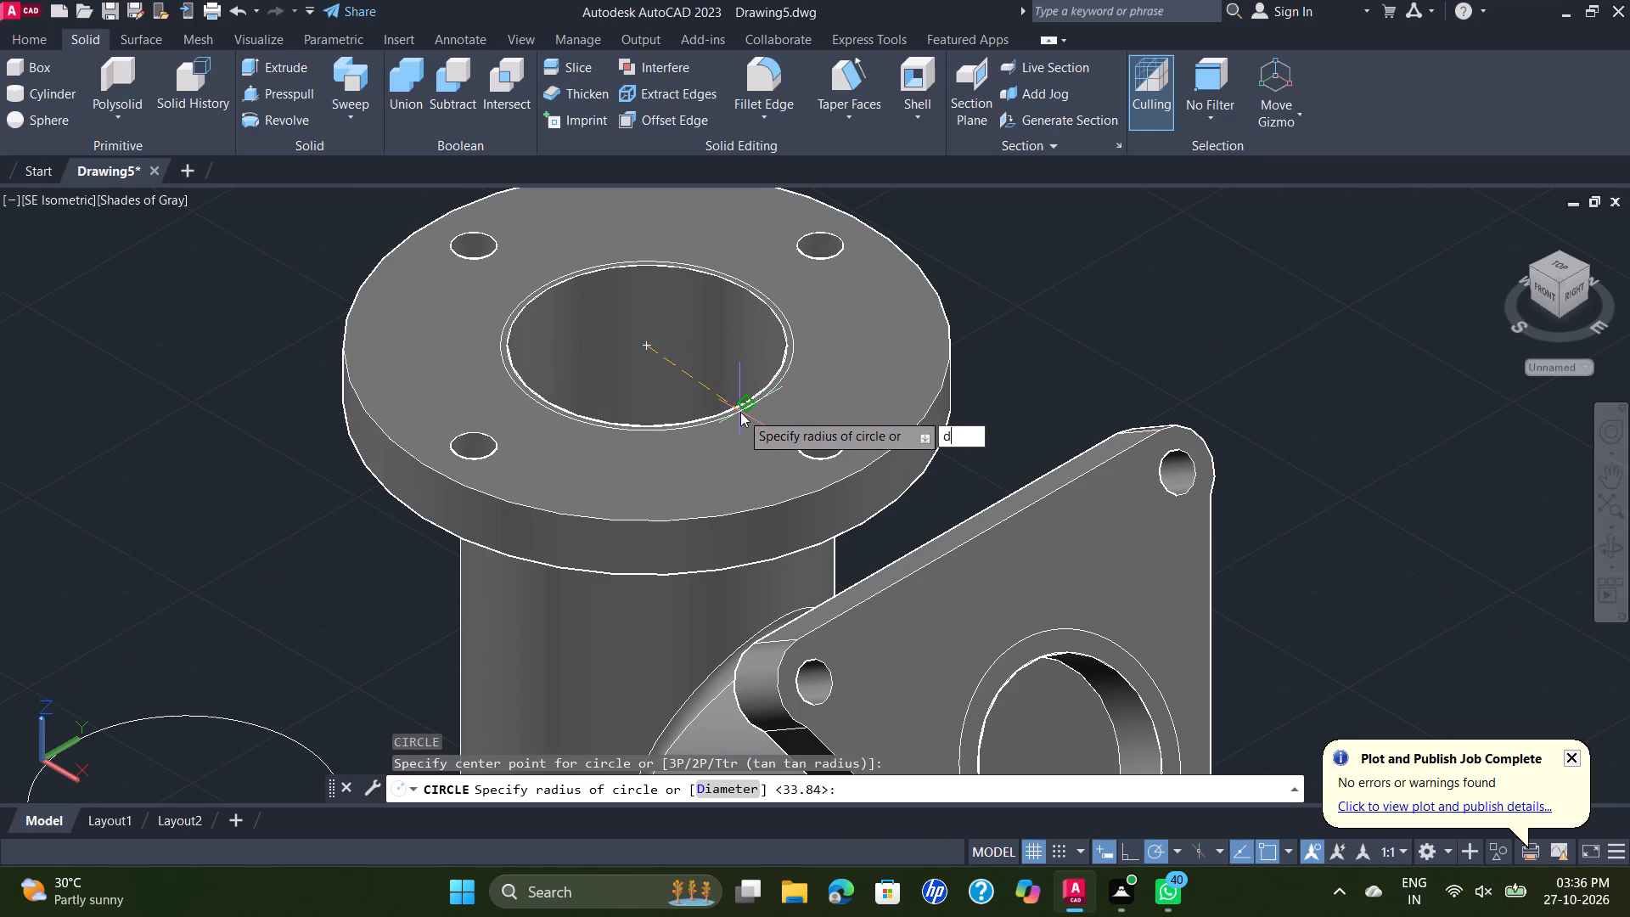
{"action": "key", "text": "Return"}
{"action": "type", "text": "60"}
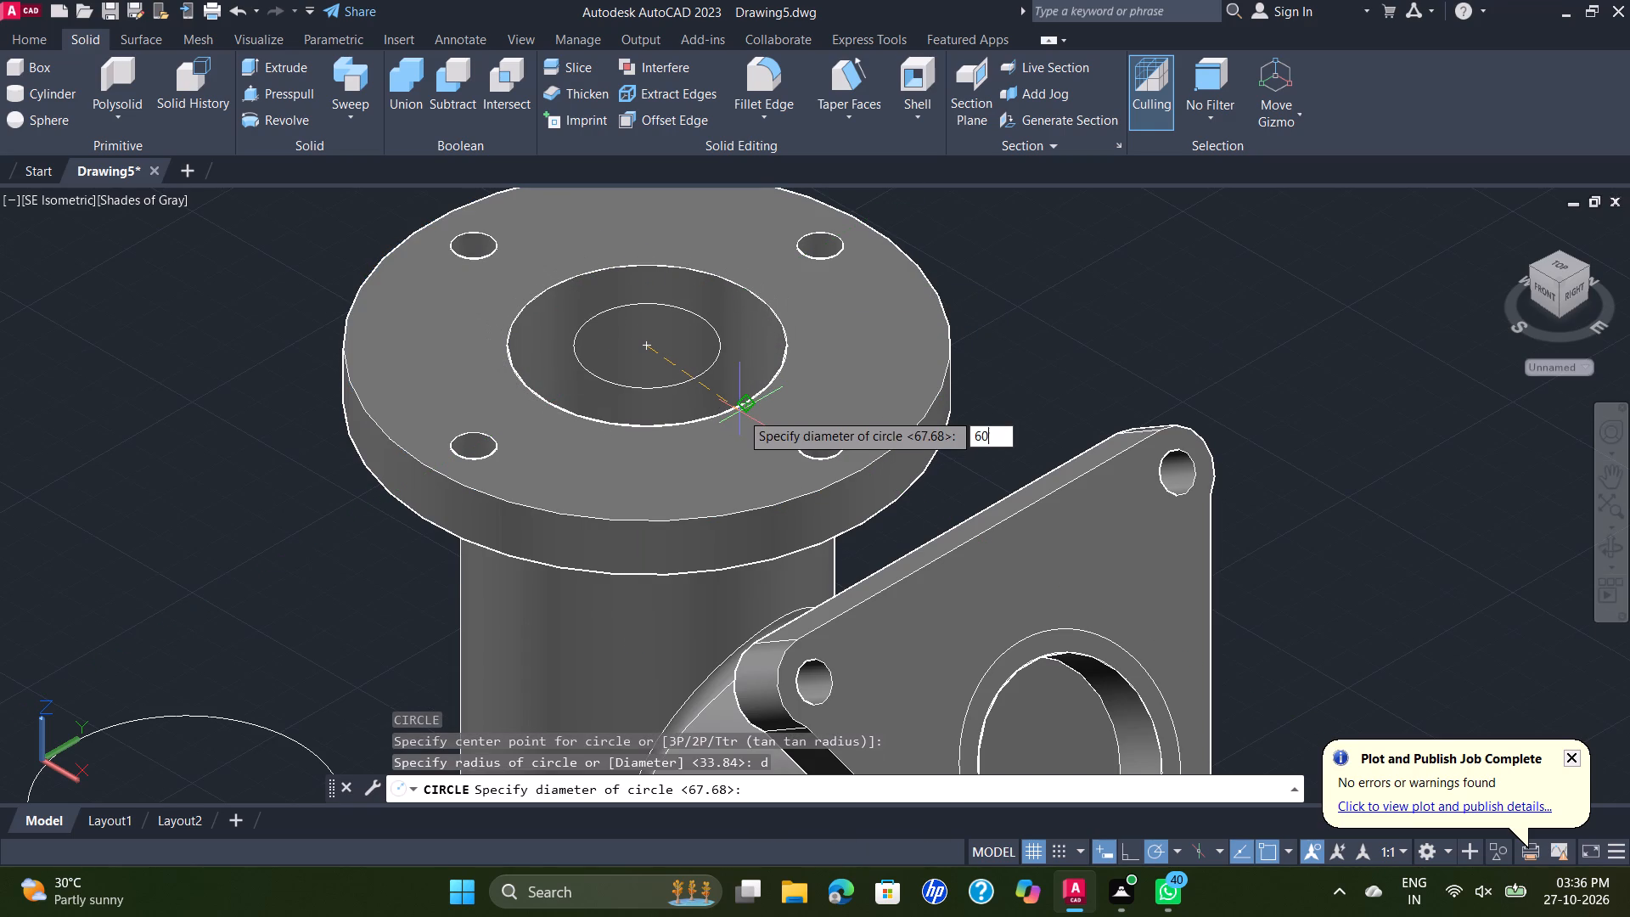
{"action": "key", "text": "Return"}
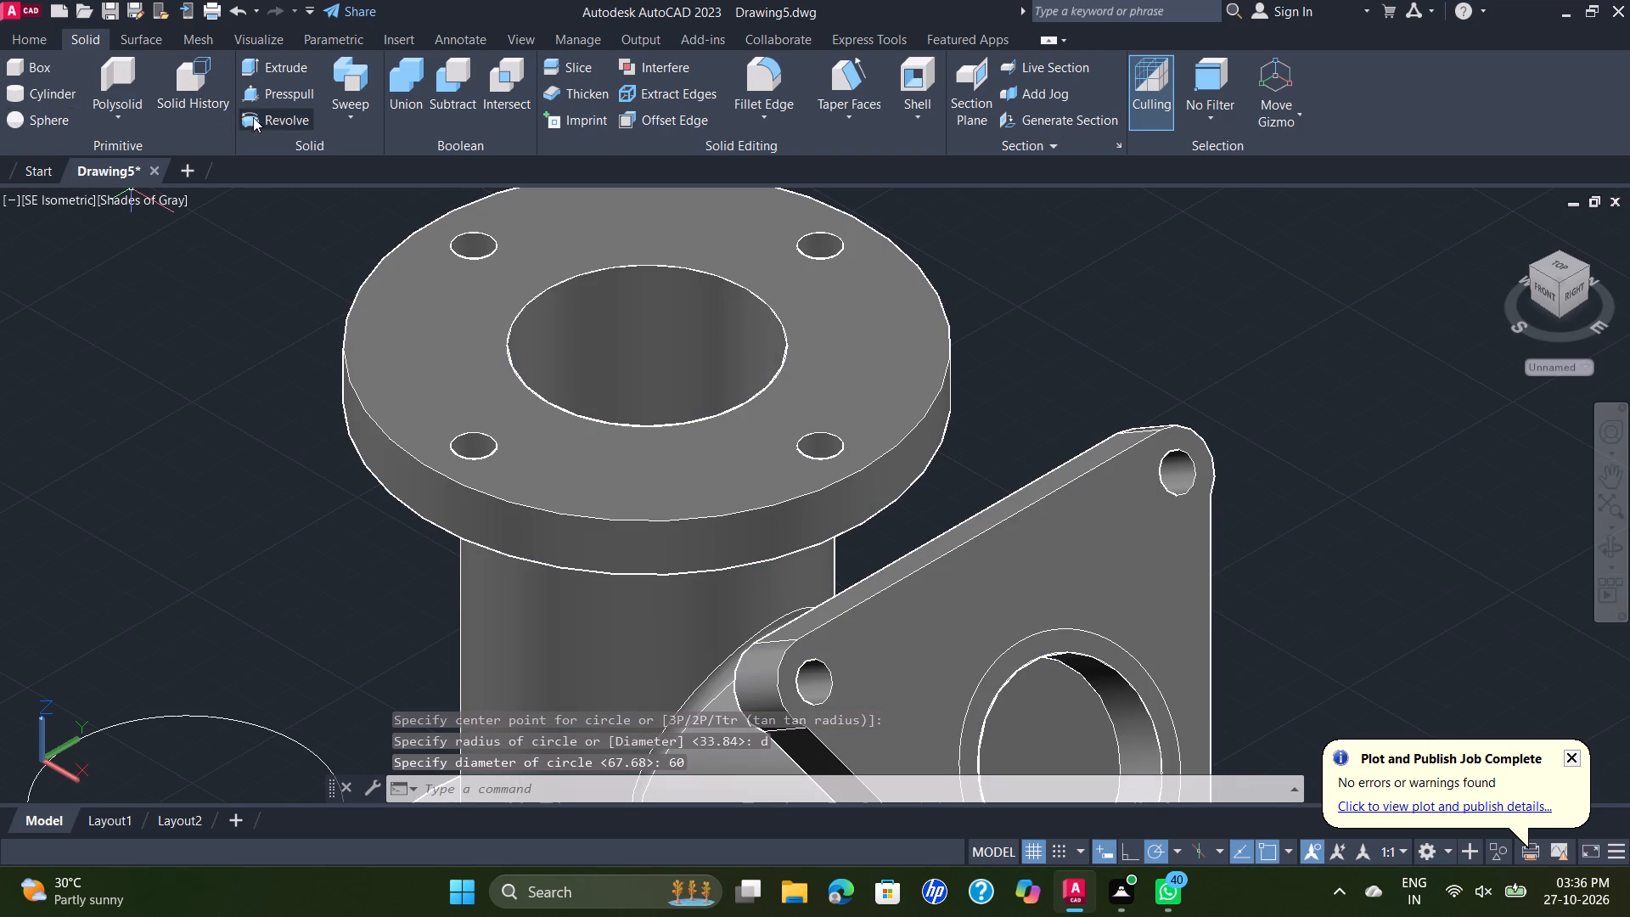
Presspull the area inside the 60-diameter circle down through the main bore, ending below the bottom round flange.
{"action": "left_click", "coordinate": [274, 85]}
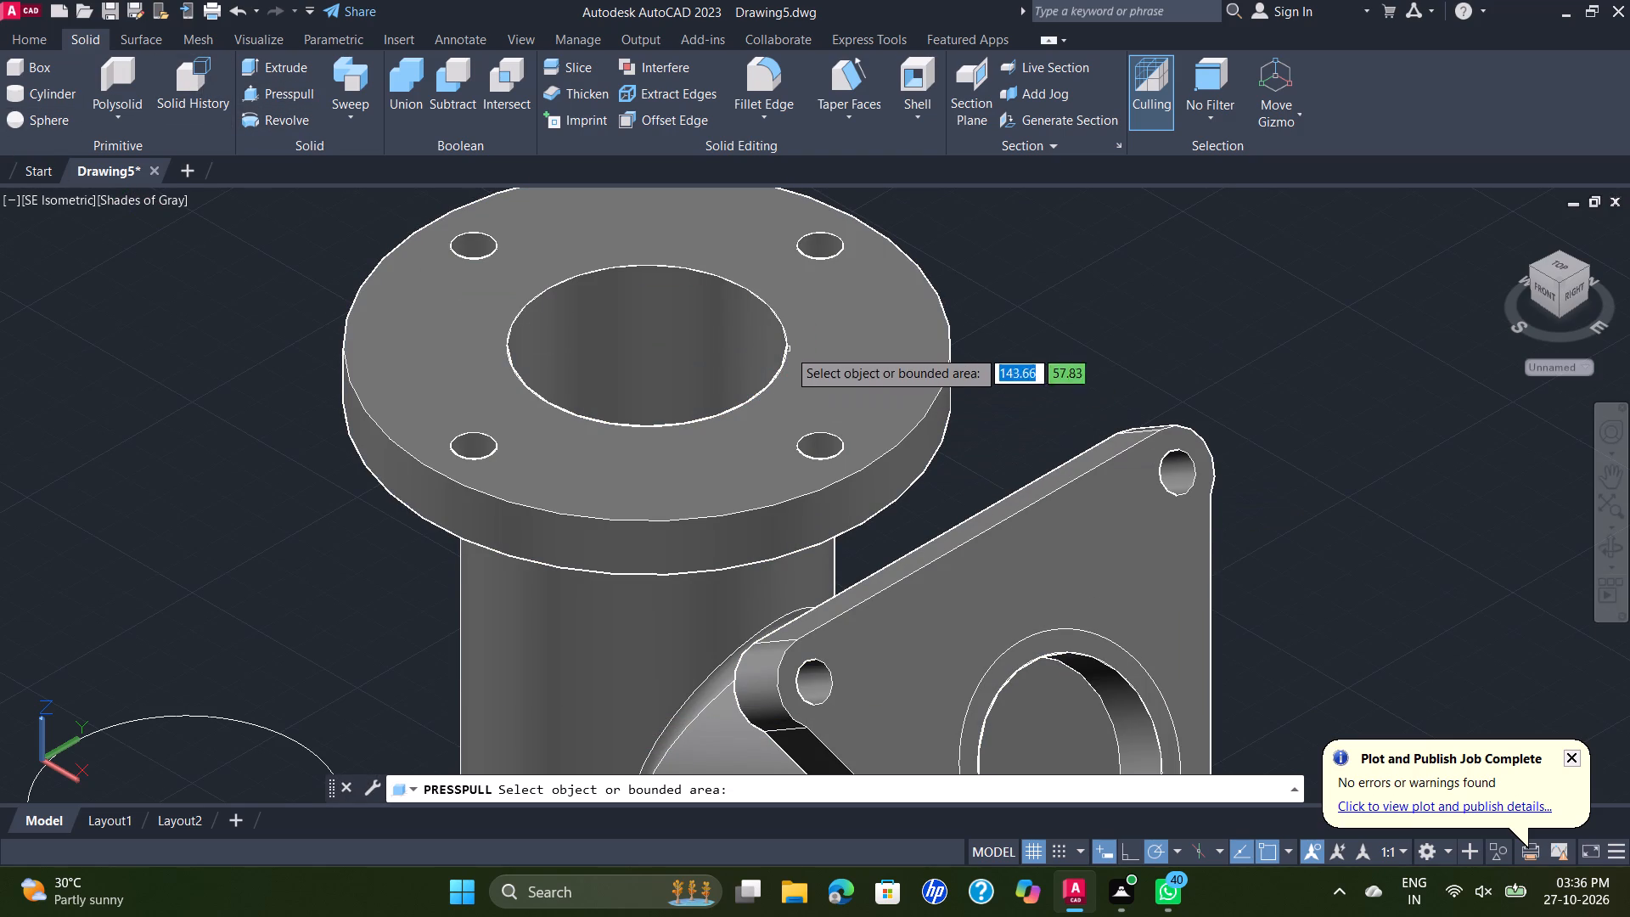
{"action": "left_click", "coordinate": [783, 348]}
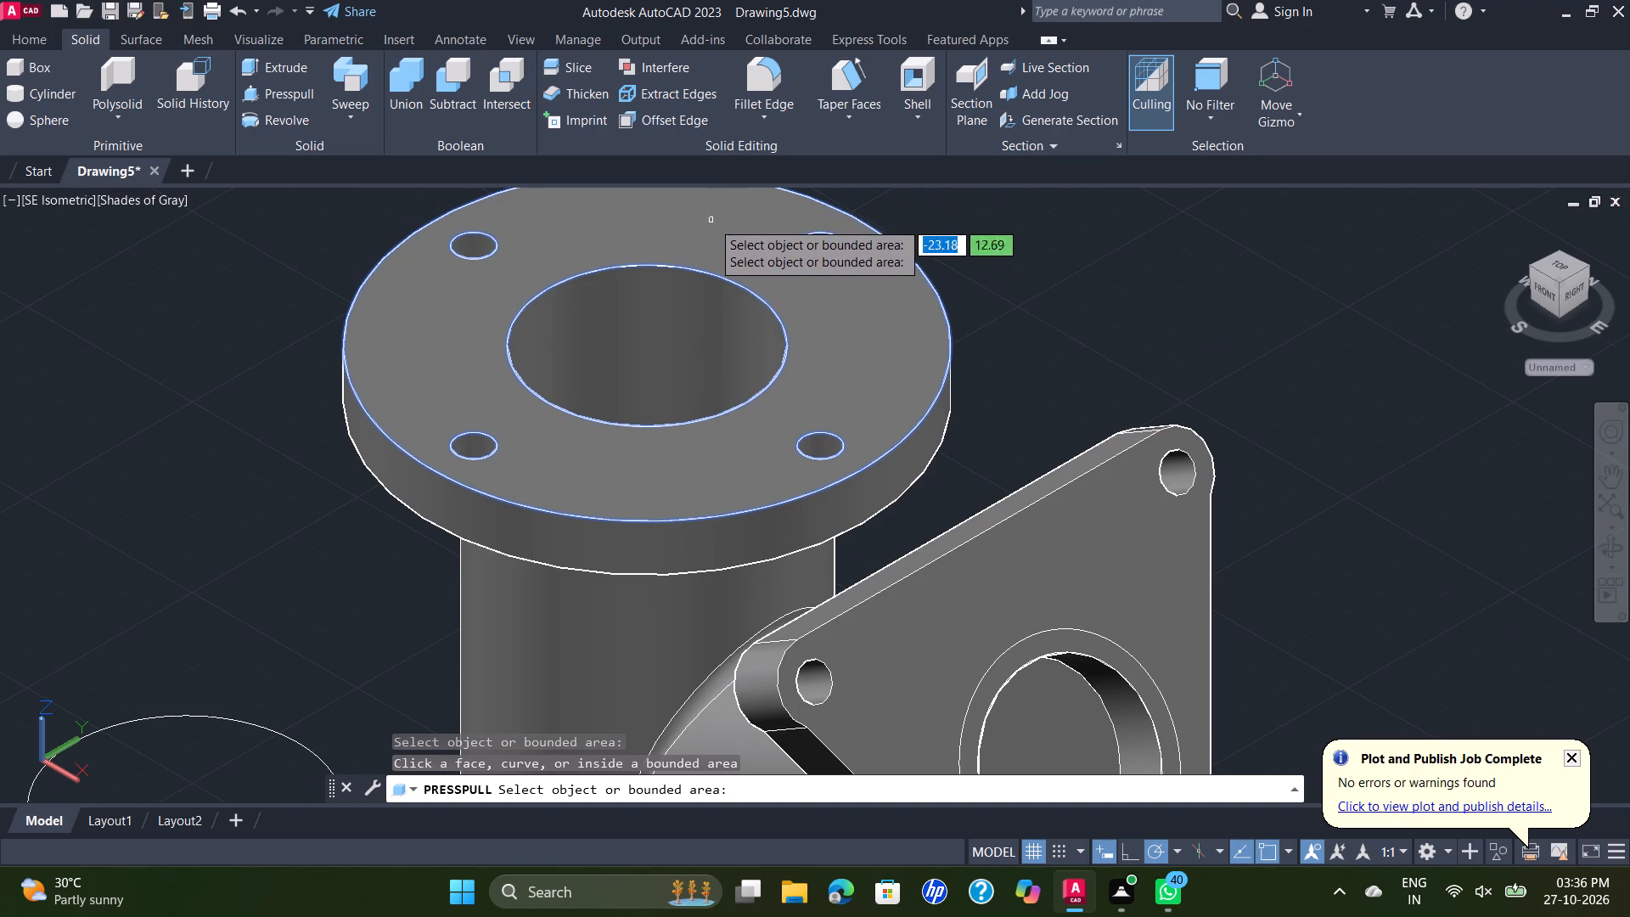
{"action": "middle_click_drag", "start_coordinate": [728, 269], "coordinate": [682, 383]}
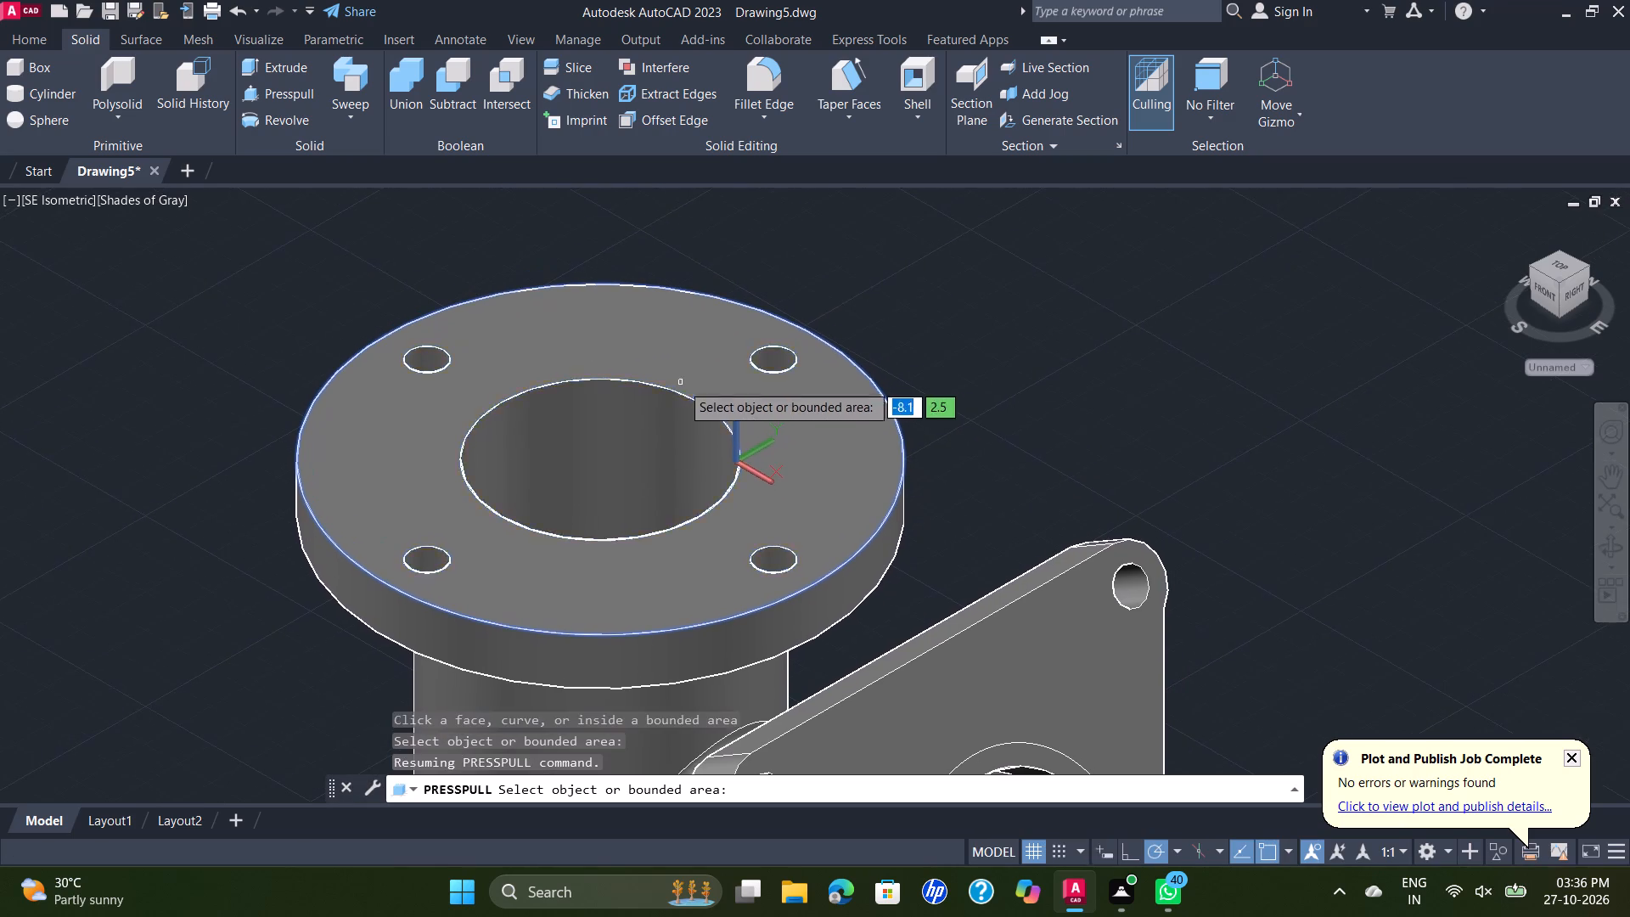
{"action": "scroll", "coordinate": [676, 391], "scroll_direction": "up", "scroll_amount": 1}
{"action": "left_click", "coordinate": [676, 391]}
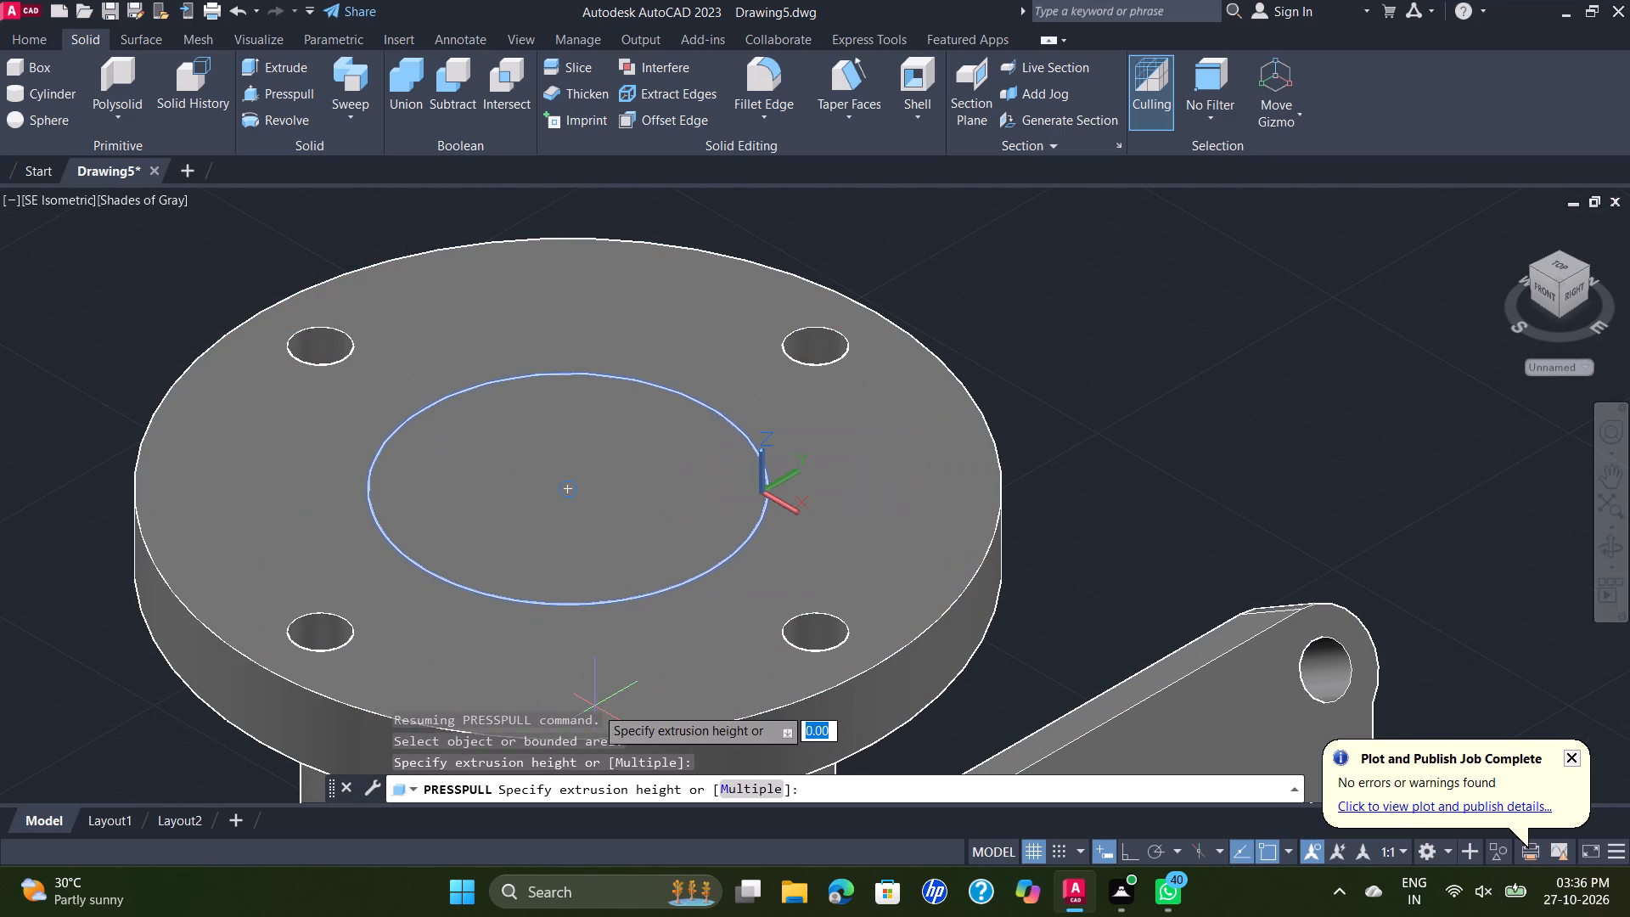
{"action": "scroll", "coordinate": [595, 706], "scroll_direction": "down", "scroll_amount": 2}
{"action": "middle_click_drag", "start_coordinate": [599, 705], "coordinate": [618, 296]}
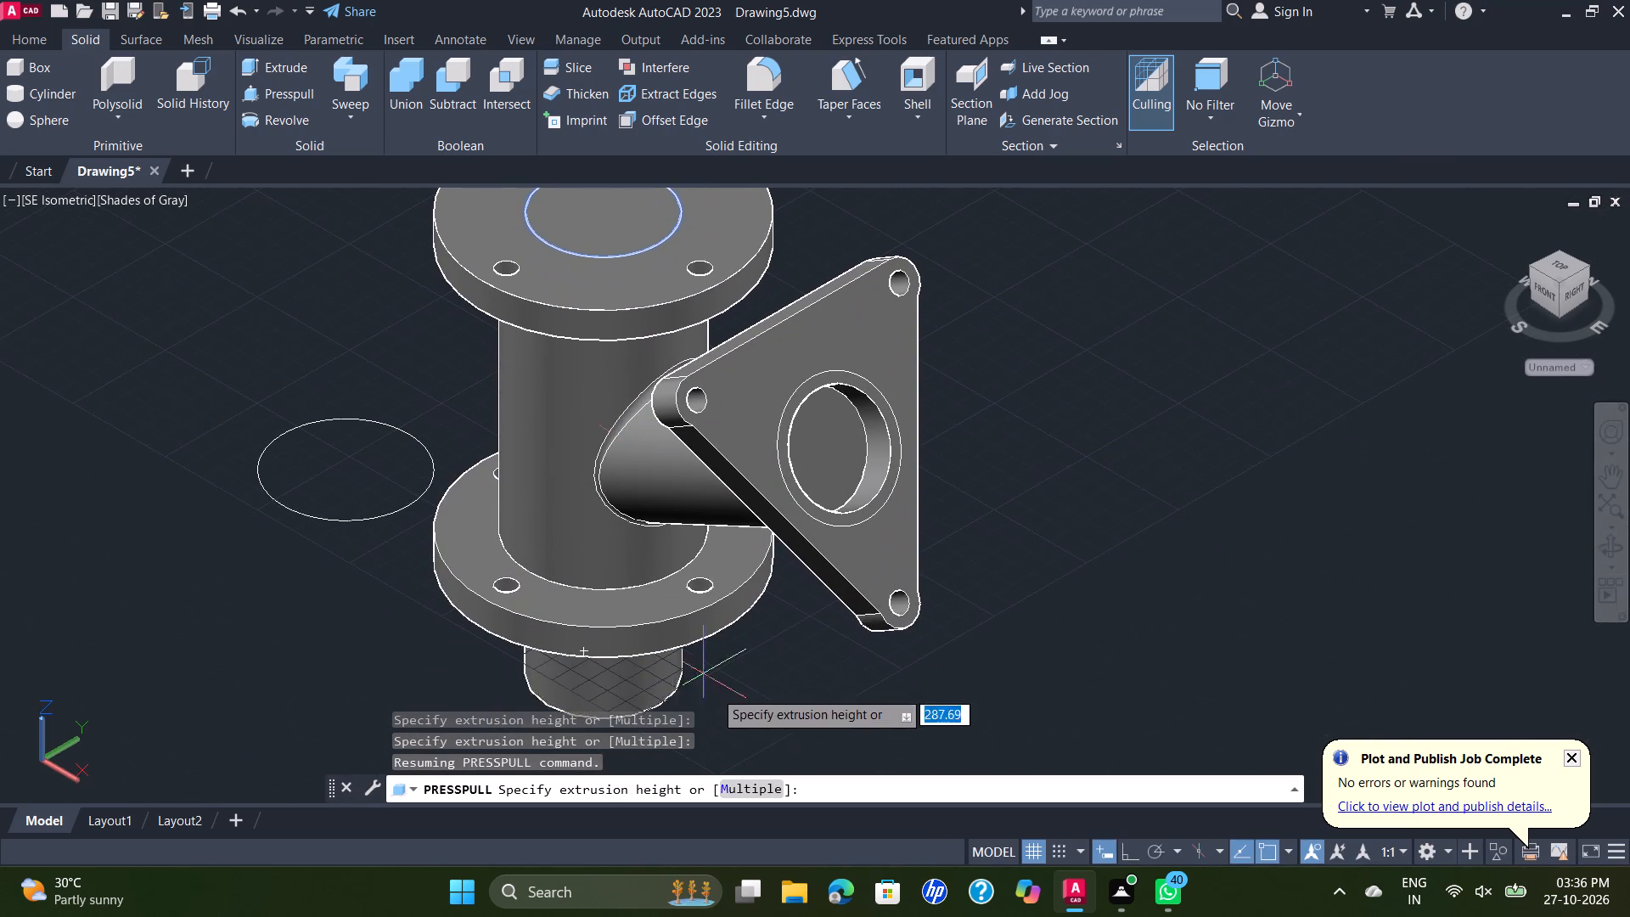
{"action": "left_click", "coordinate": [737, 712]}
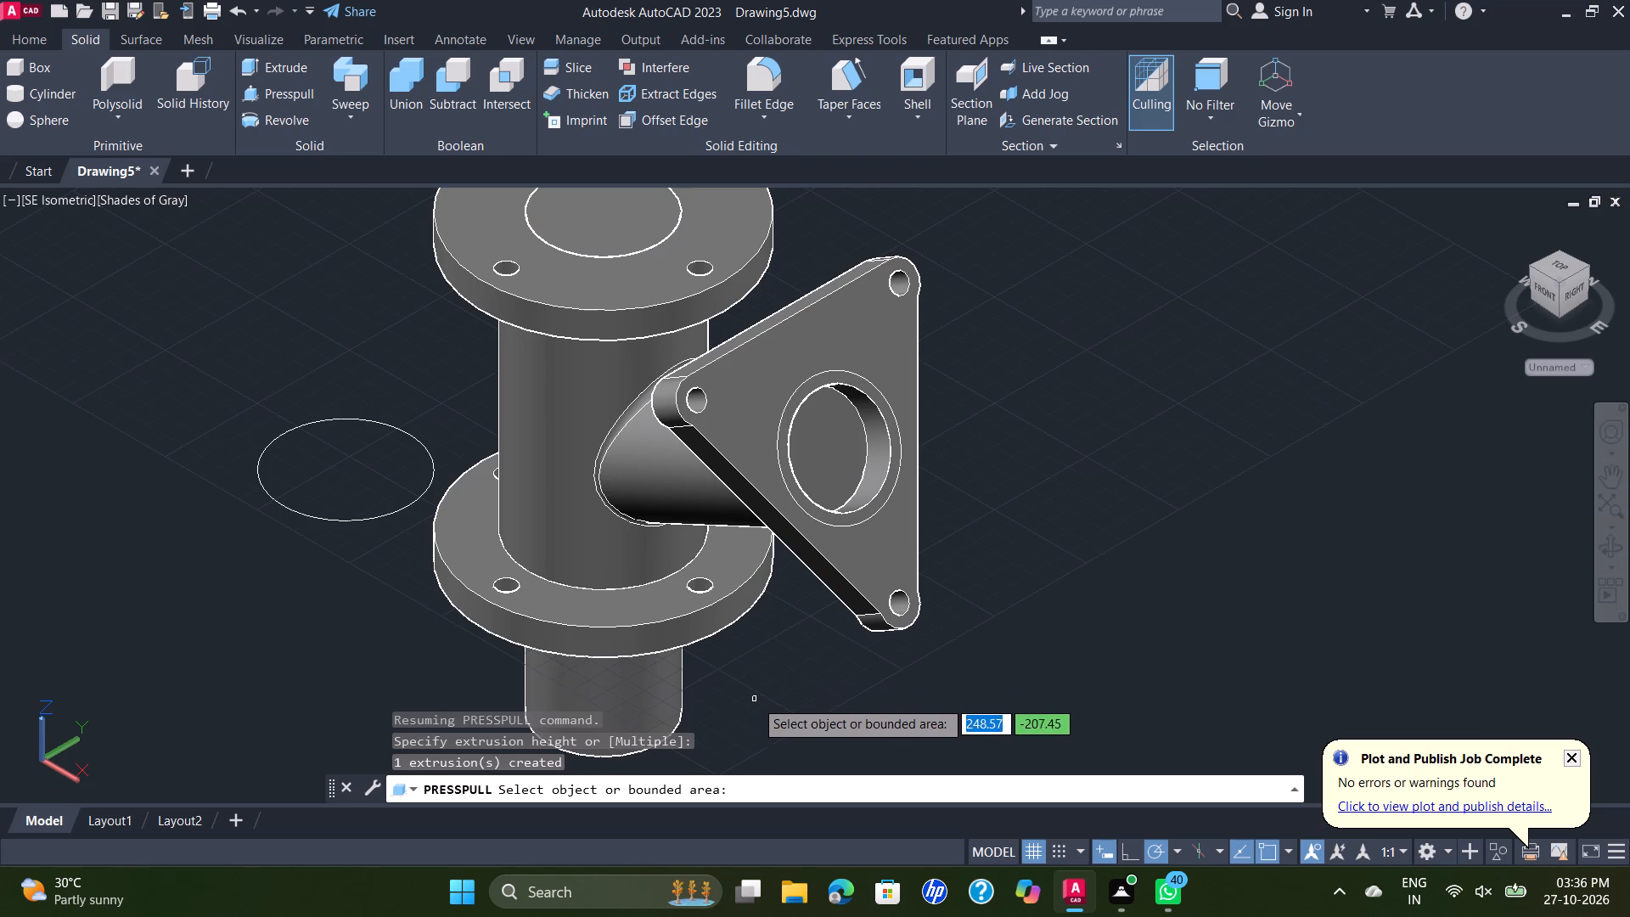
{"action": "key", "text": "Escape"}
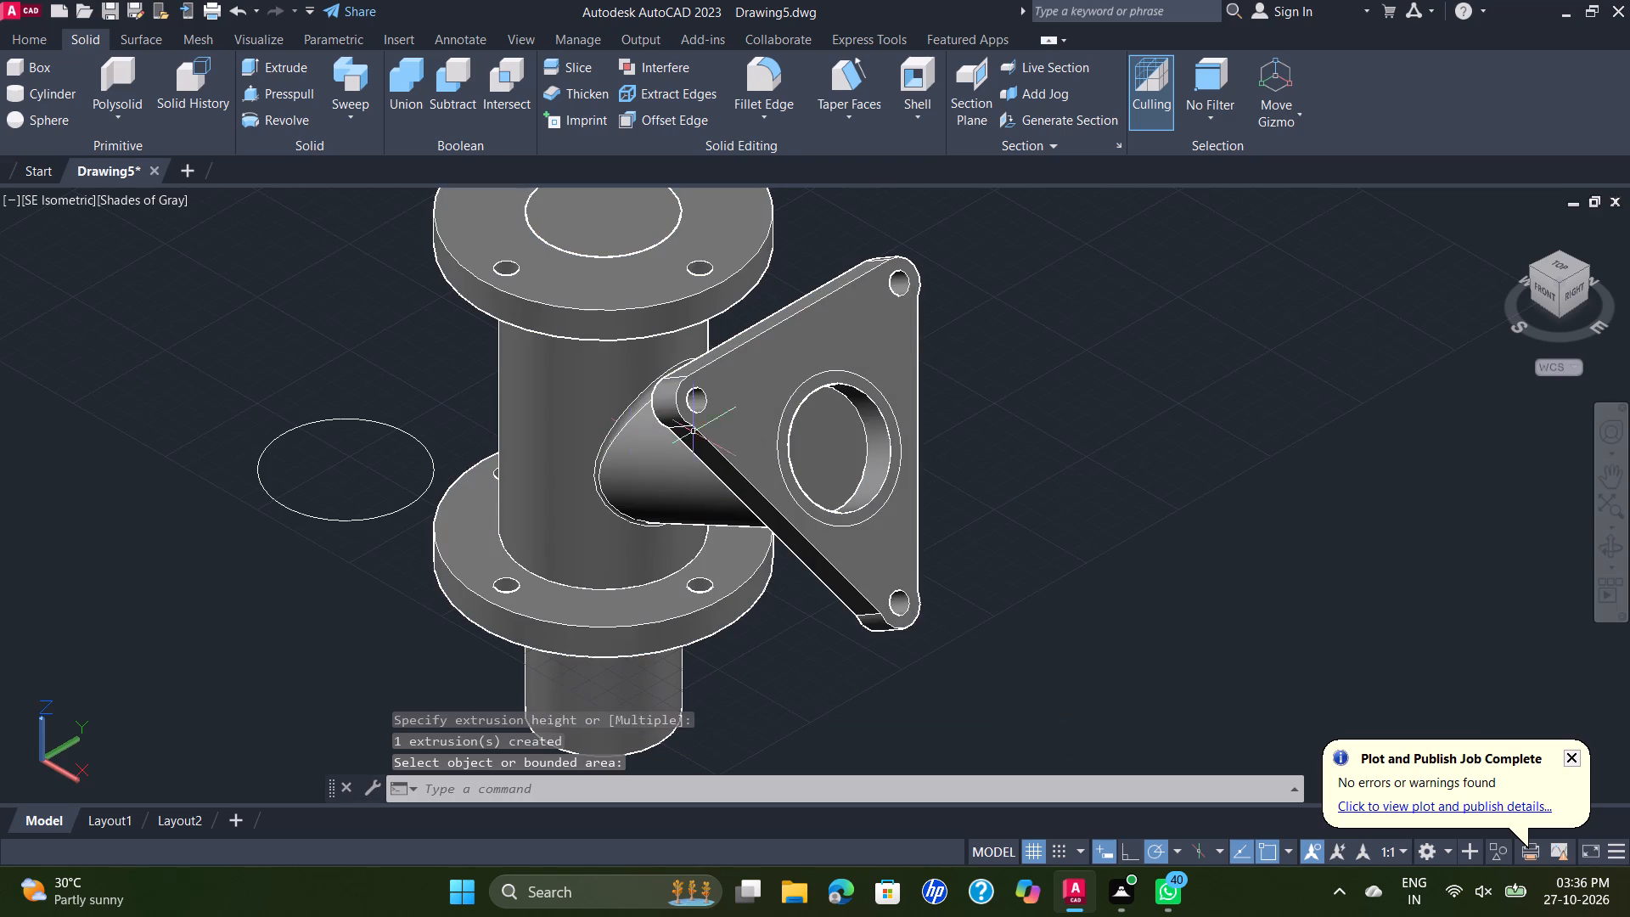
{"action": "middle_click_drag", "start_coordinate": [608, 226], "coordinate": [643, 296]}
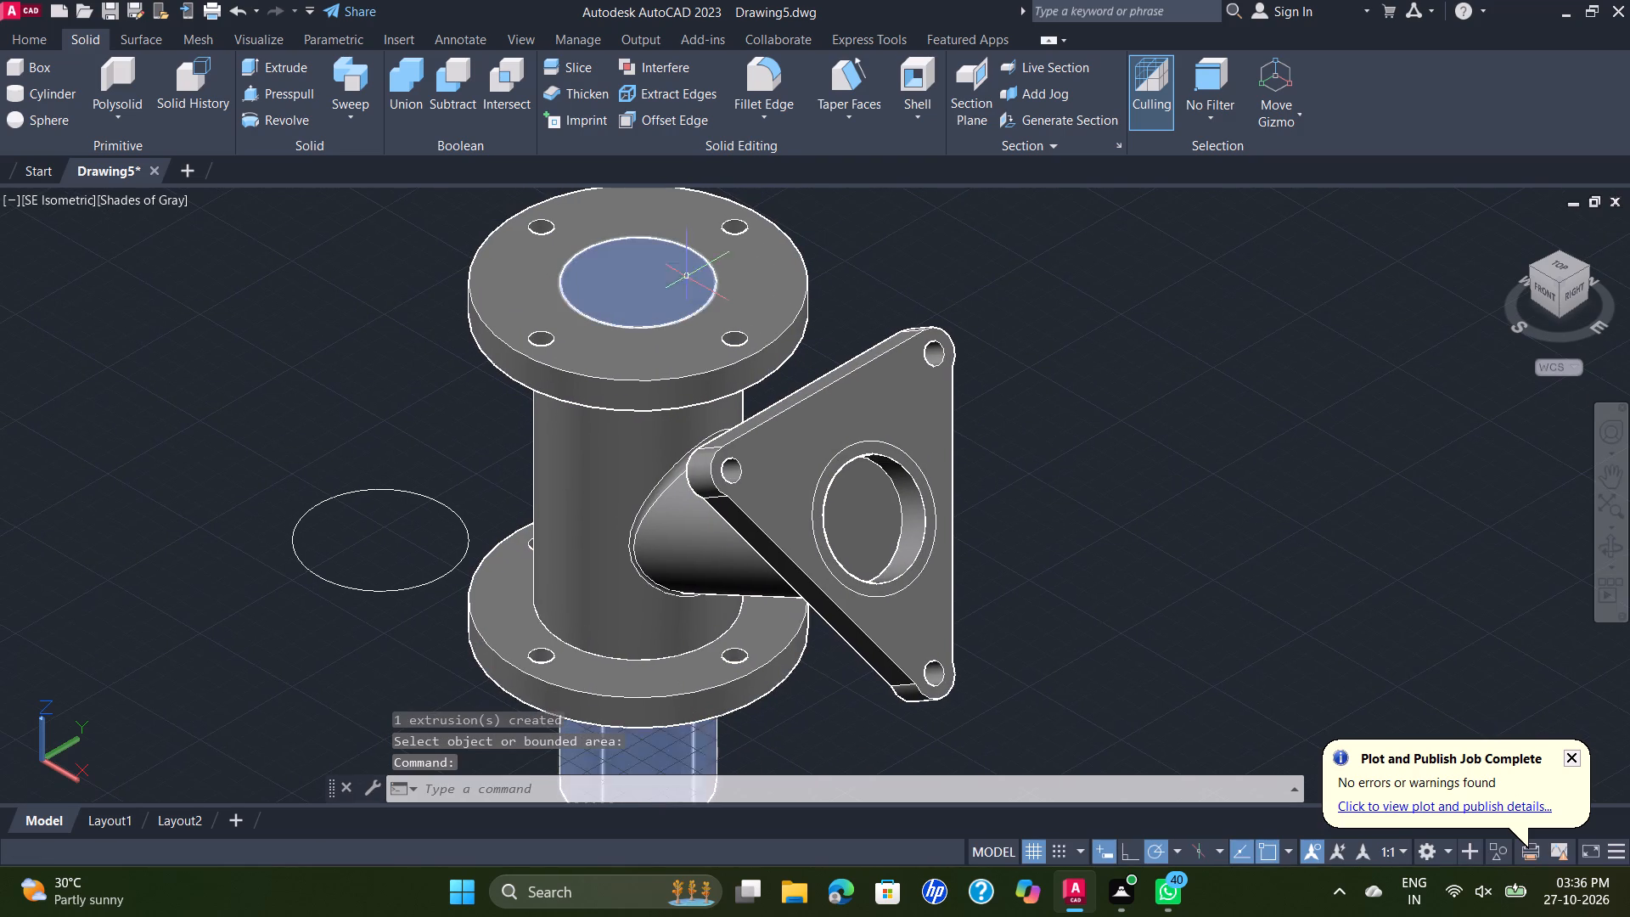
{"action": "left_click", "coordinate": [766, 266]}
{"action": "key", "text": "Escape"}
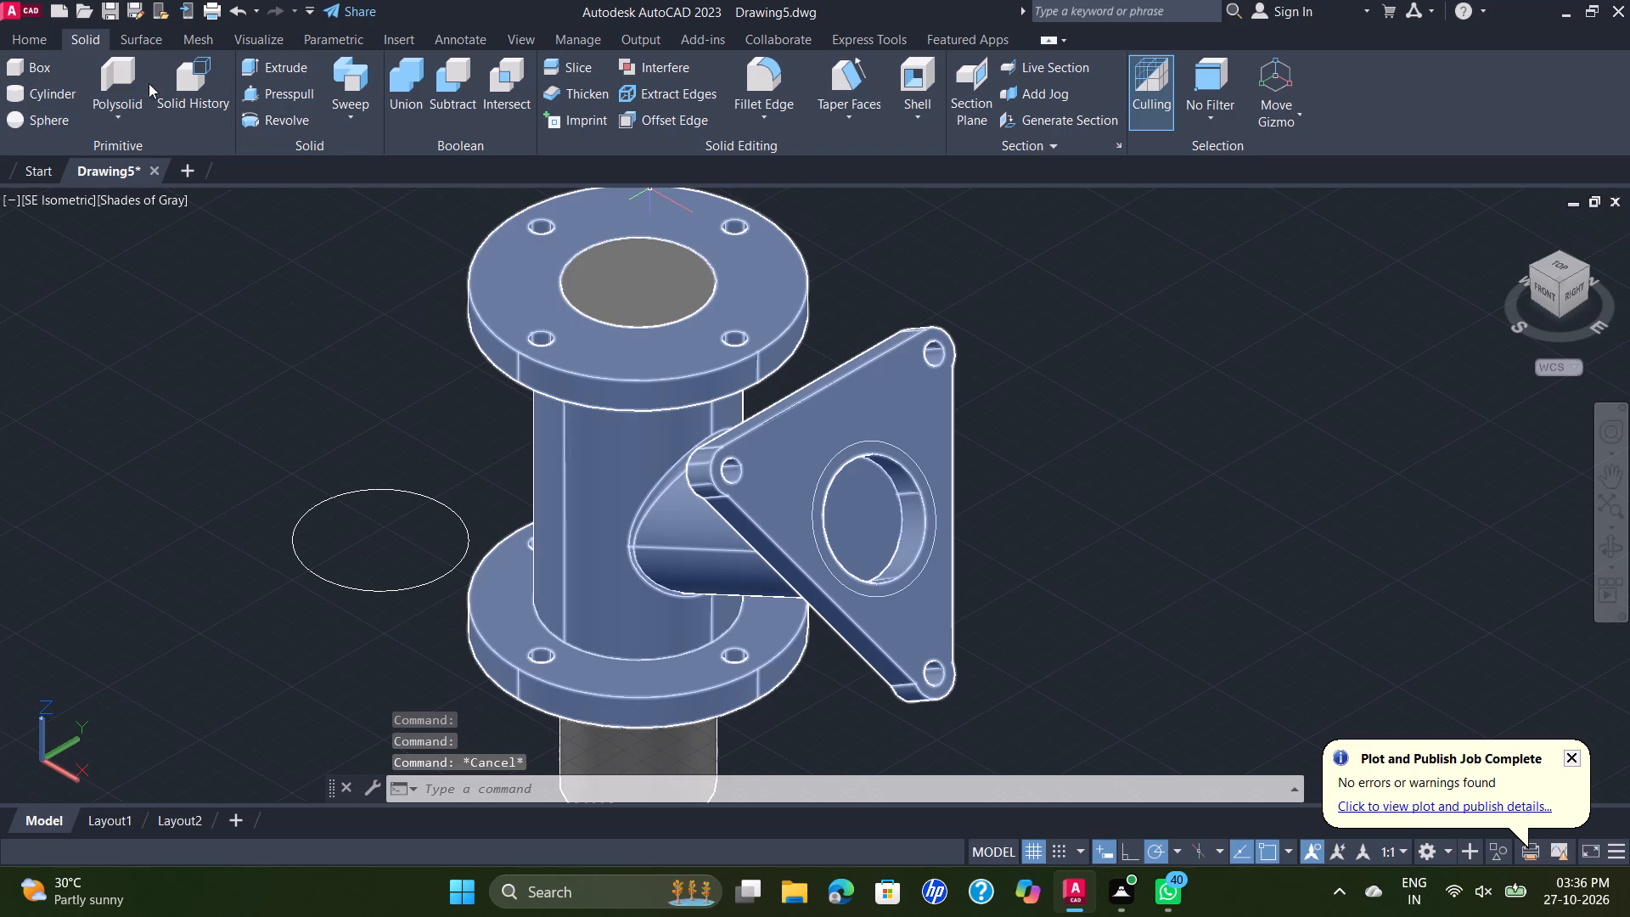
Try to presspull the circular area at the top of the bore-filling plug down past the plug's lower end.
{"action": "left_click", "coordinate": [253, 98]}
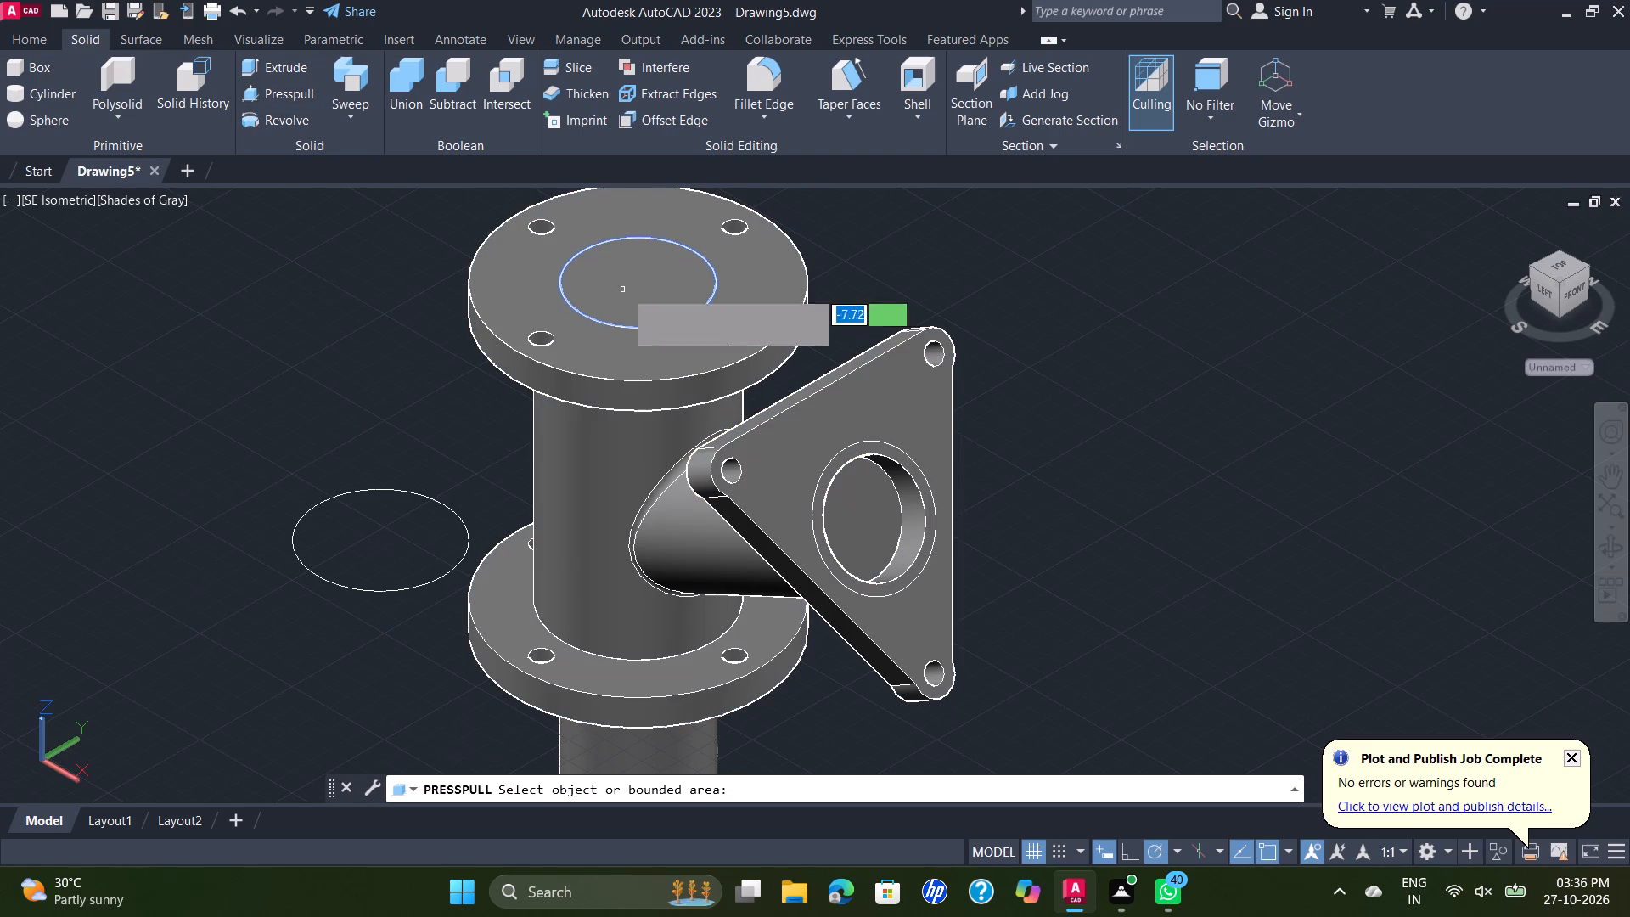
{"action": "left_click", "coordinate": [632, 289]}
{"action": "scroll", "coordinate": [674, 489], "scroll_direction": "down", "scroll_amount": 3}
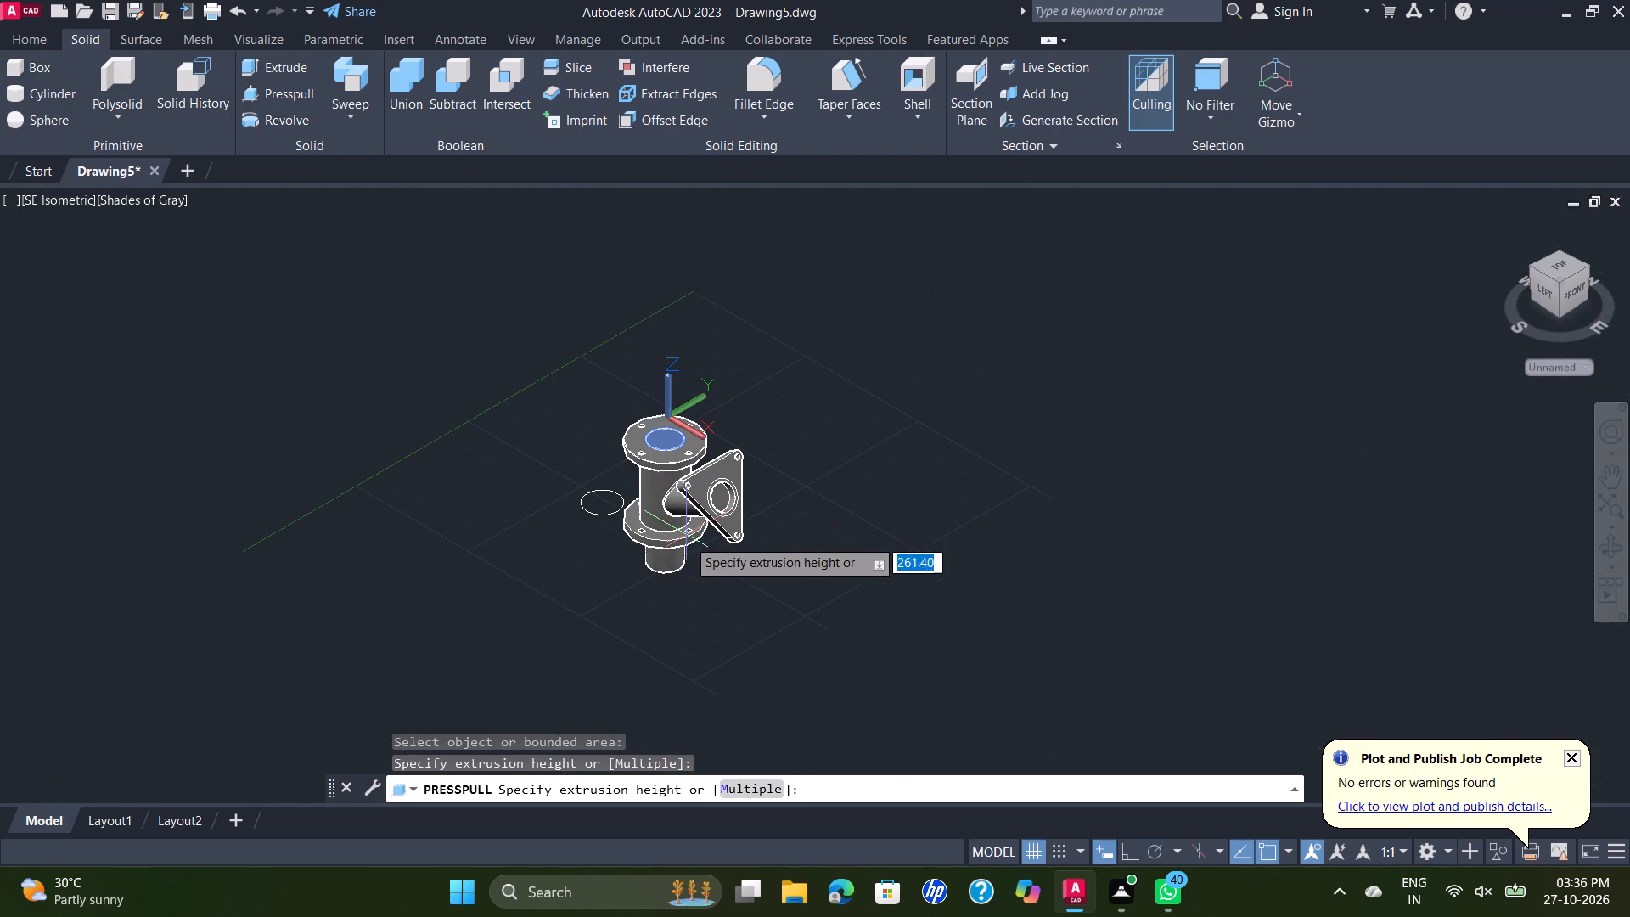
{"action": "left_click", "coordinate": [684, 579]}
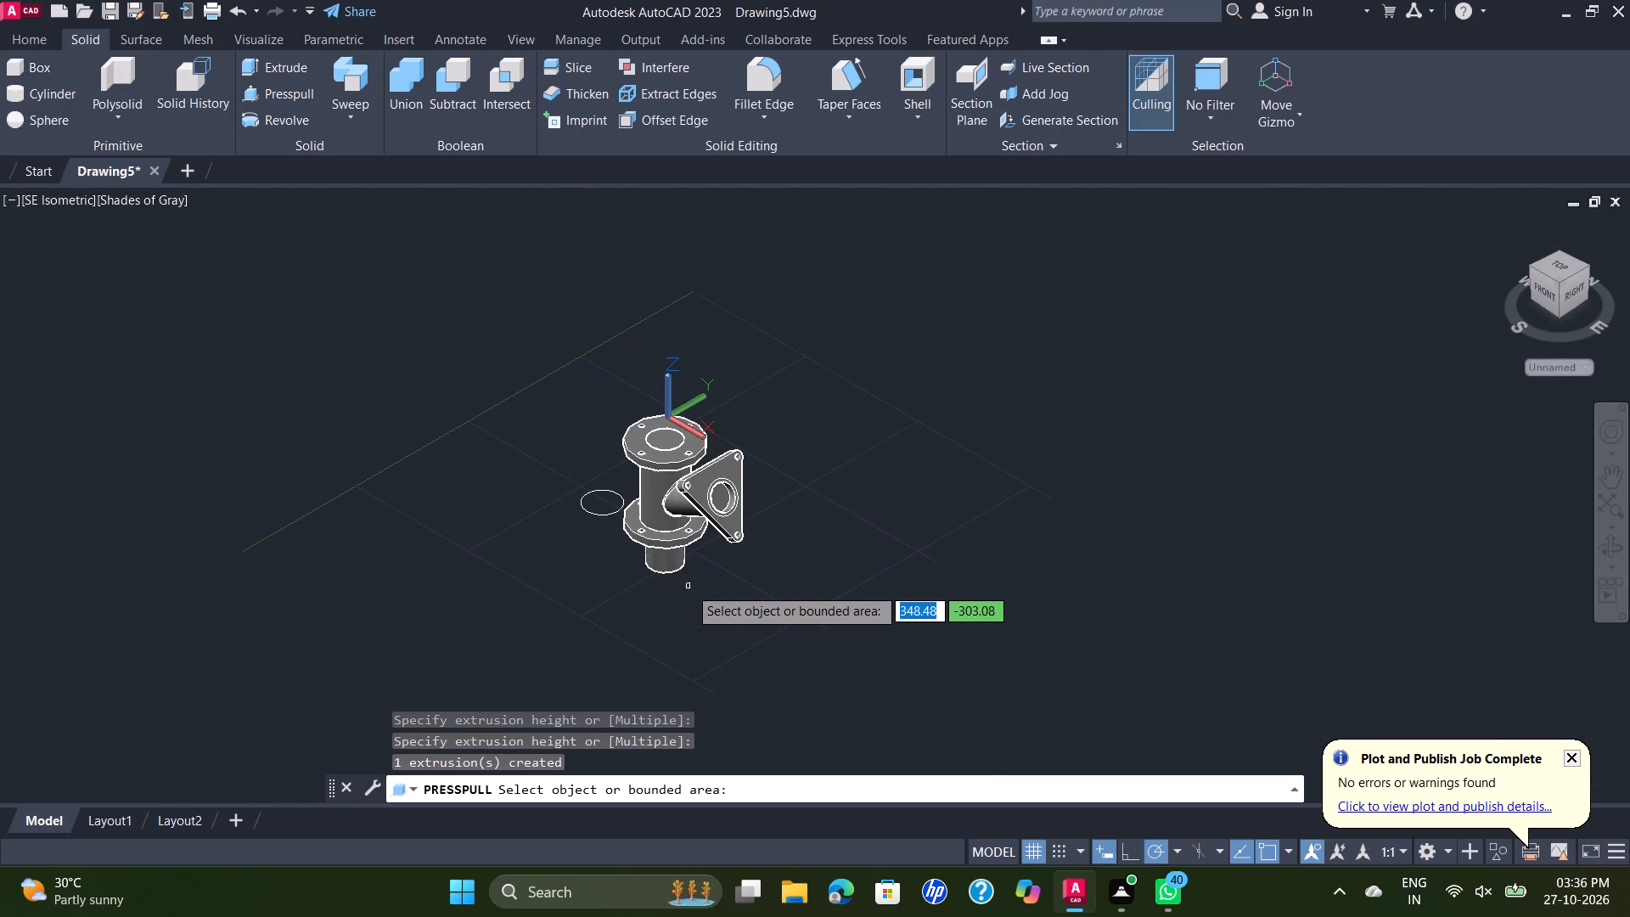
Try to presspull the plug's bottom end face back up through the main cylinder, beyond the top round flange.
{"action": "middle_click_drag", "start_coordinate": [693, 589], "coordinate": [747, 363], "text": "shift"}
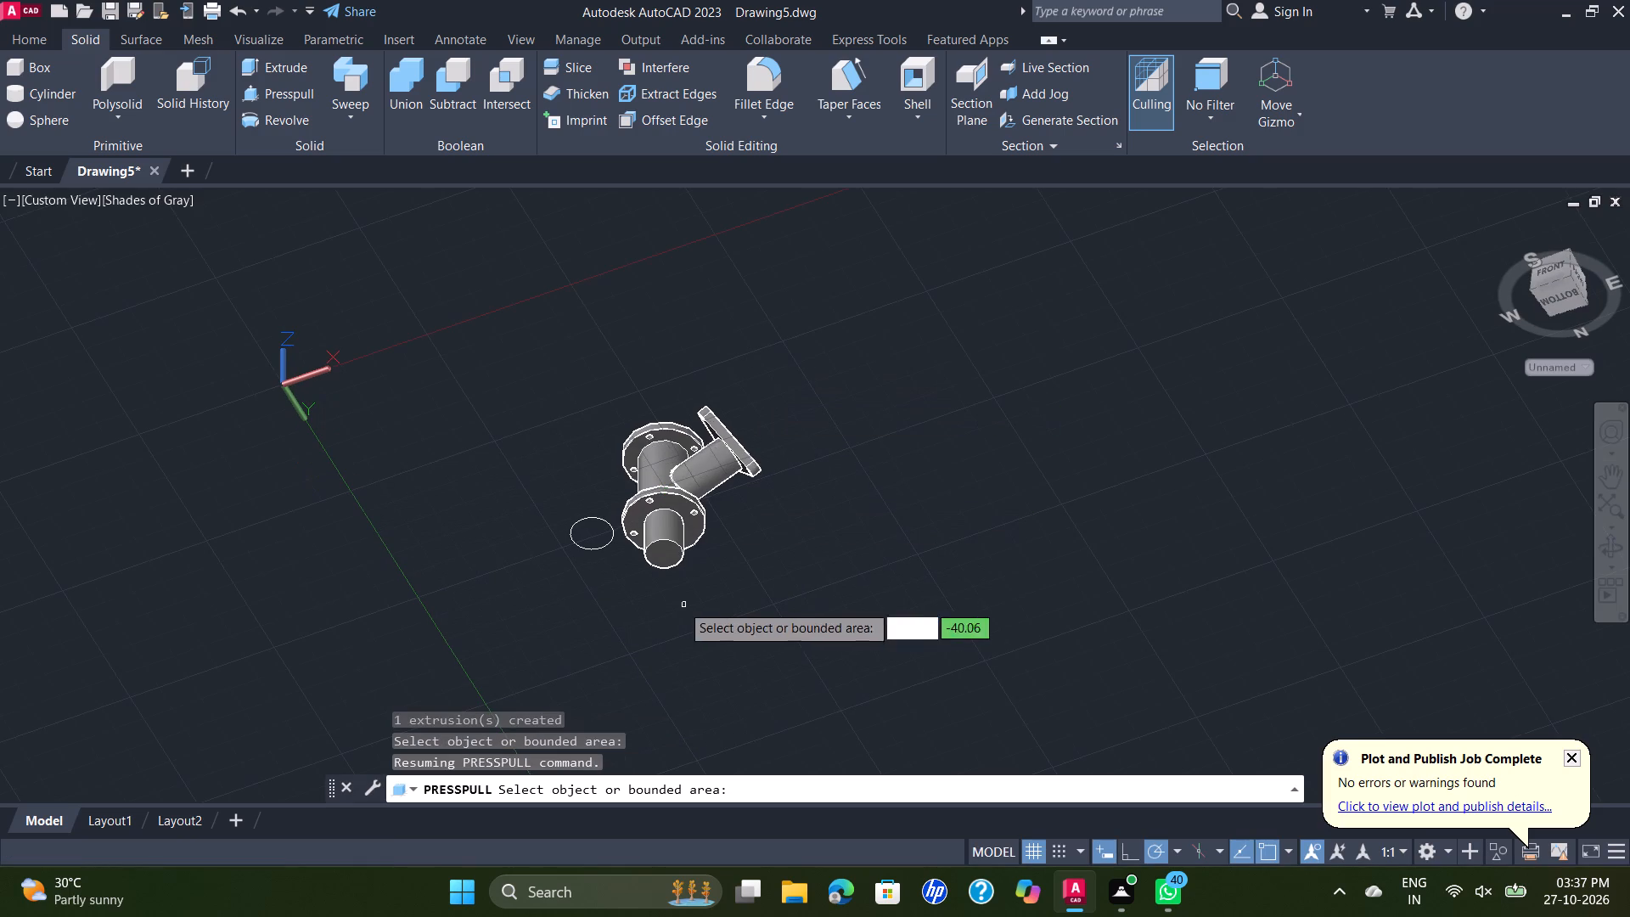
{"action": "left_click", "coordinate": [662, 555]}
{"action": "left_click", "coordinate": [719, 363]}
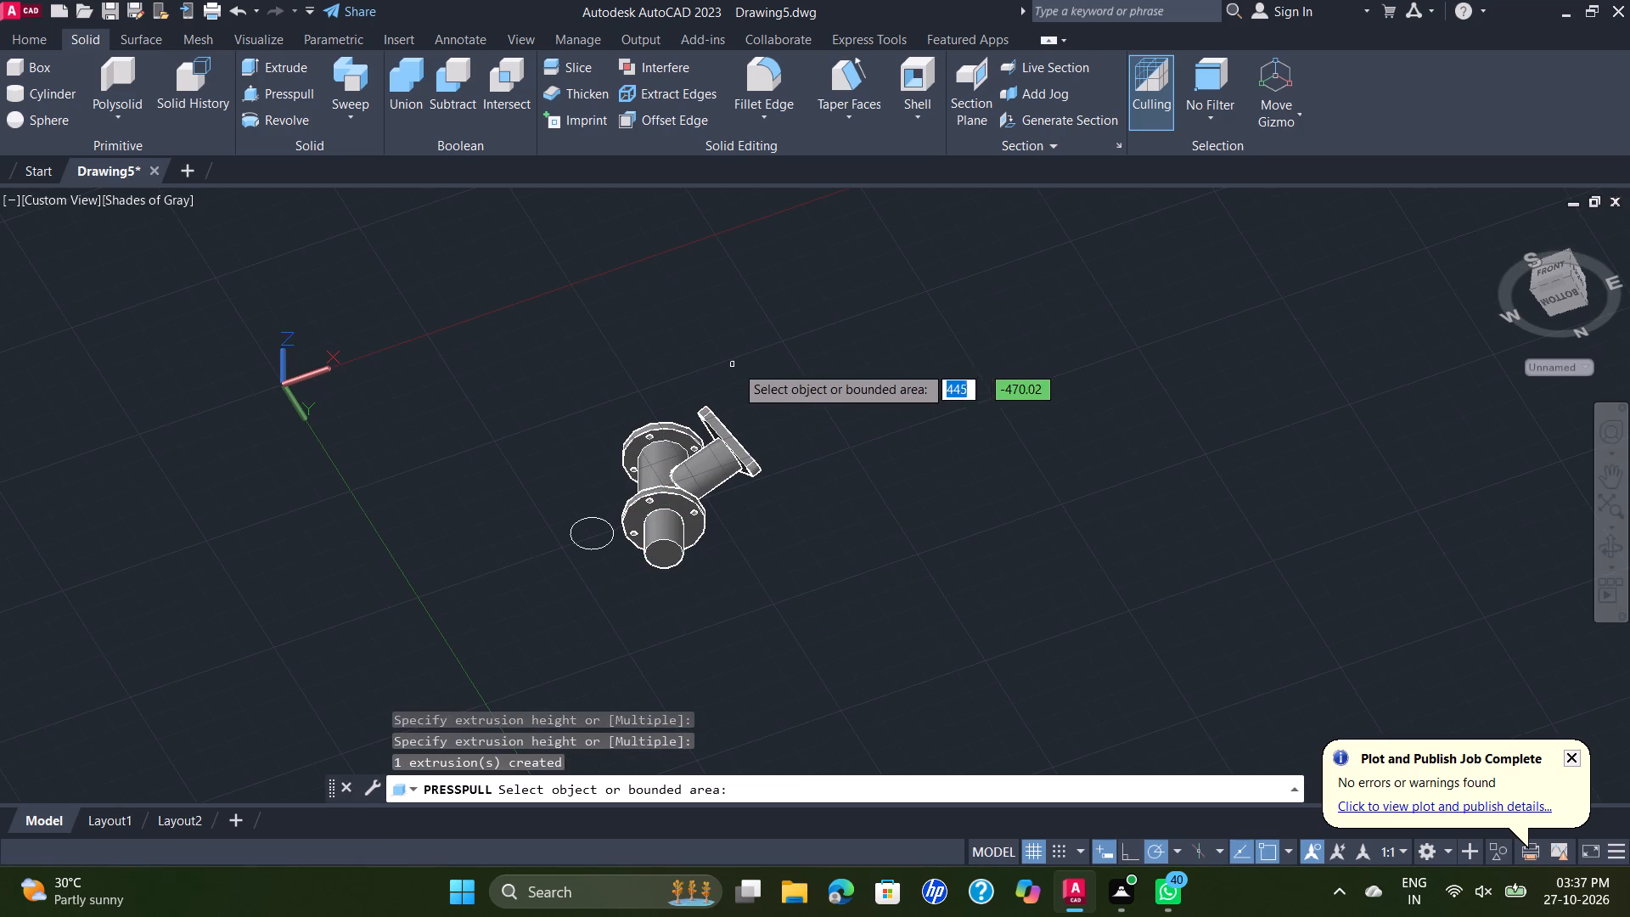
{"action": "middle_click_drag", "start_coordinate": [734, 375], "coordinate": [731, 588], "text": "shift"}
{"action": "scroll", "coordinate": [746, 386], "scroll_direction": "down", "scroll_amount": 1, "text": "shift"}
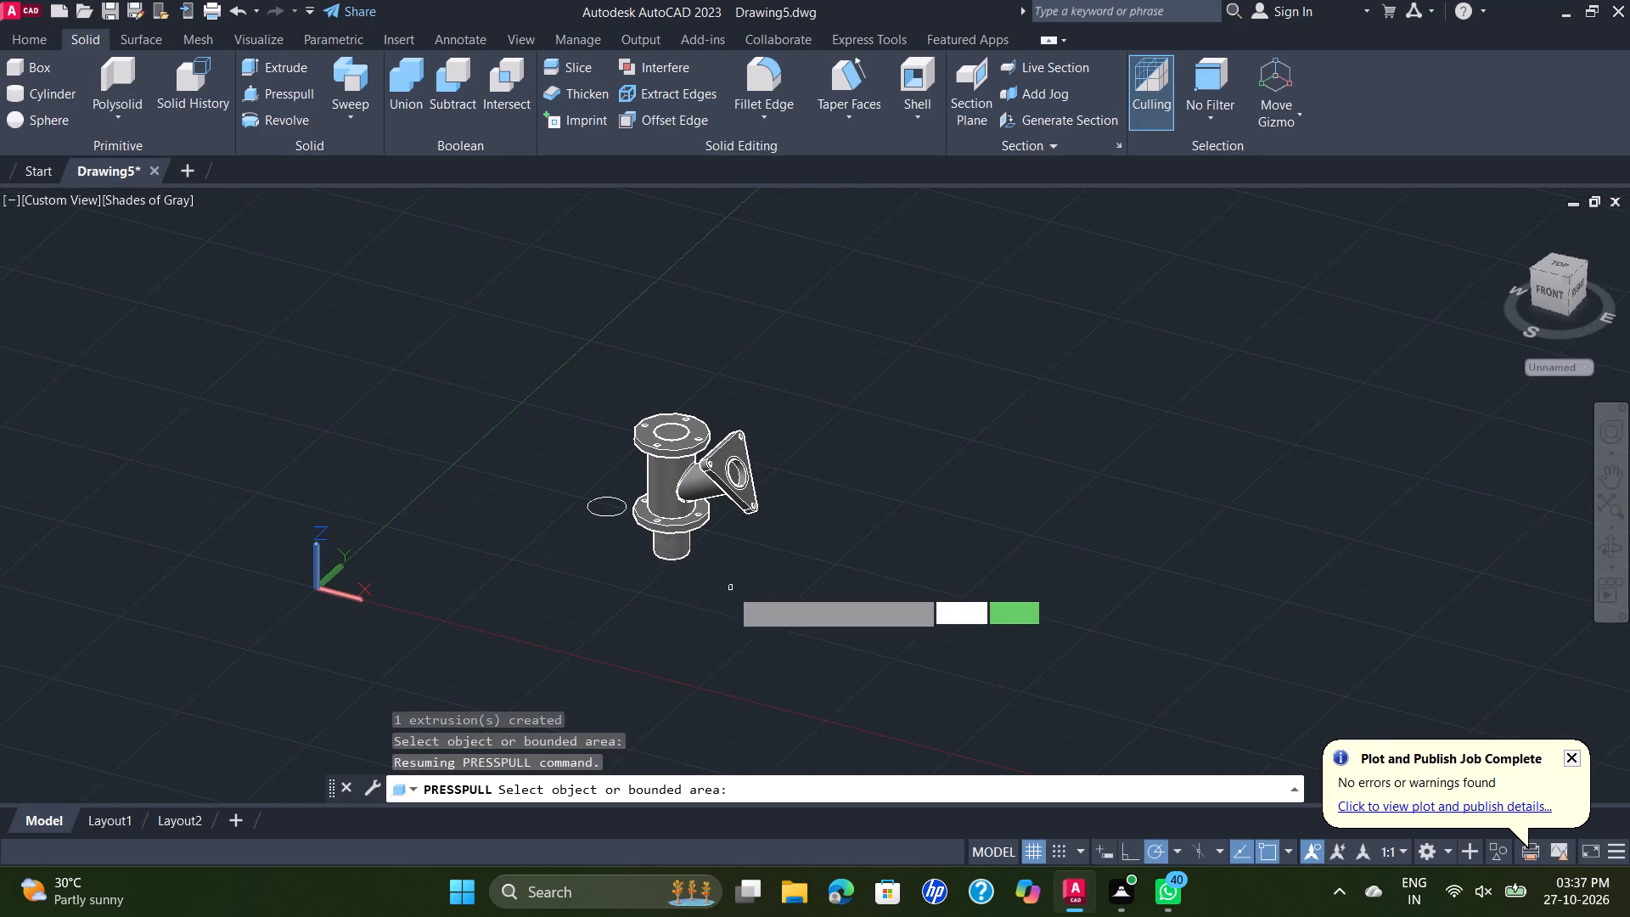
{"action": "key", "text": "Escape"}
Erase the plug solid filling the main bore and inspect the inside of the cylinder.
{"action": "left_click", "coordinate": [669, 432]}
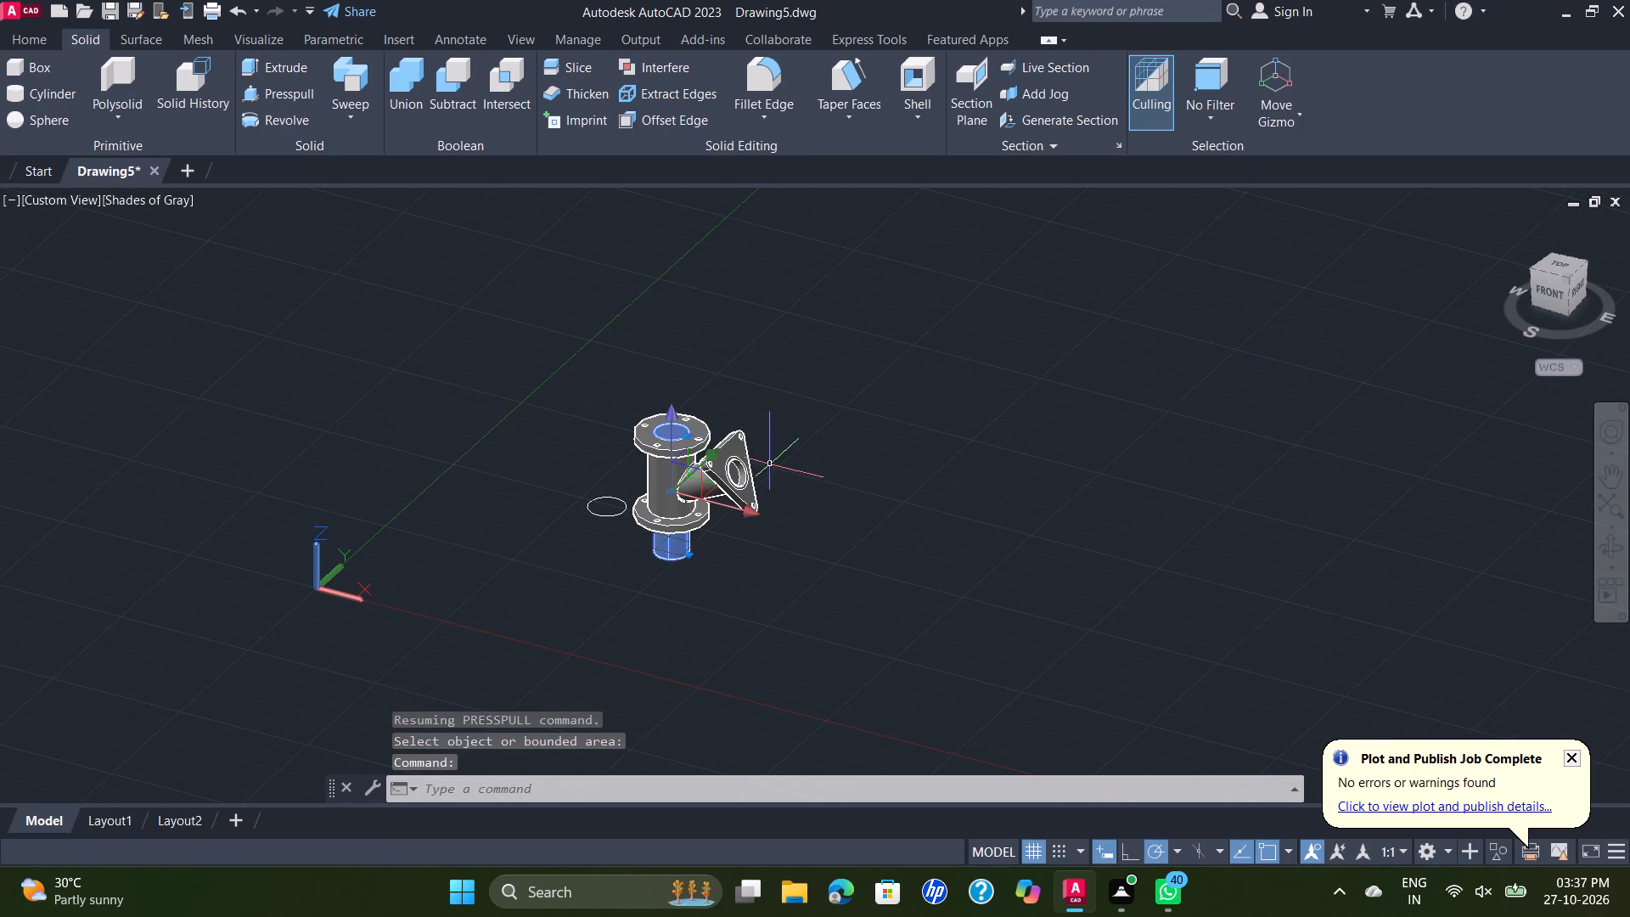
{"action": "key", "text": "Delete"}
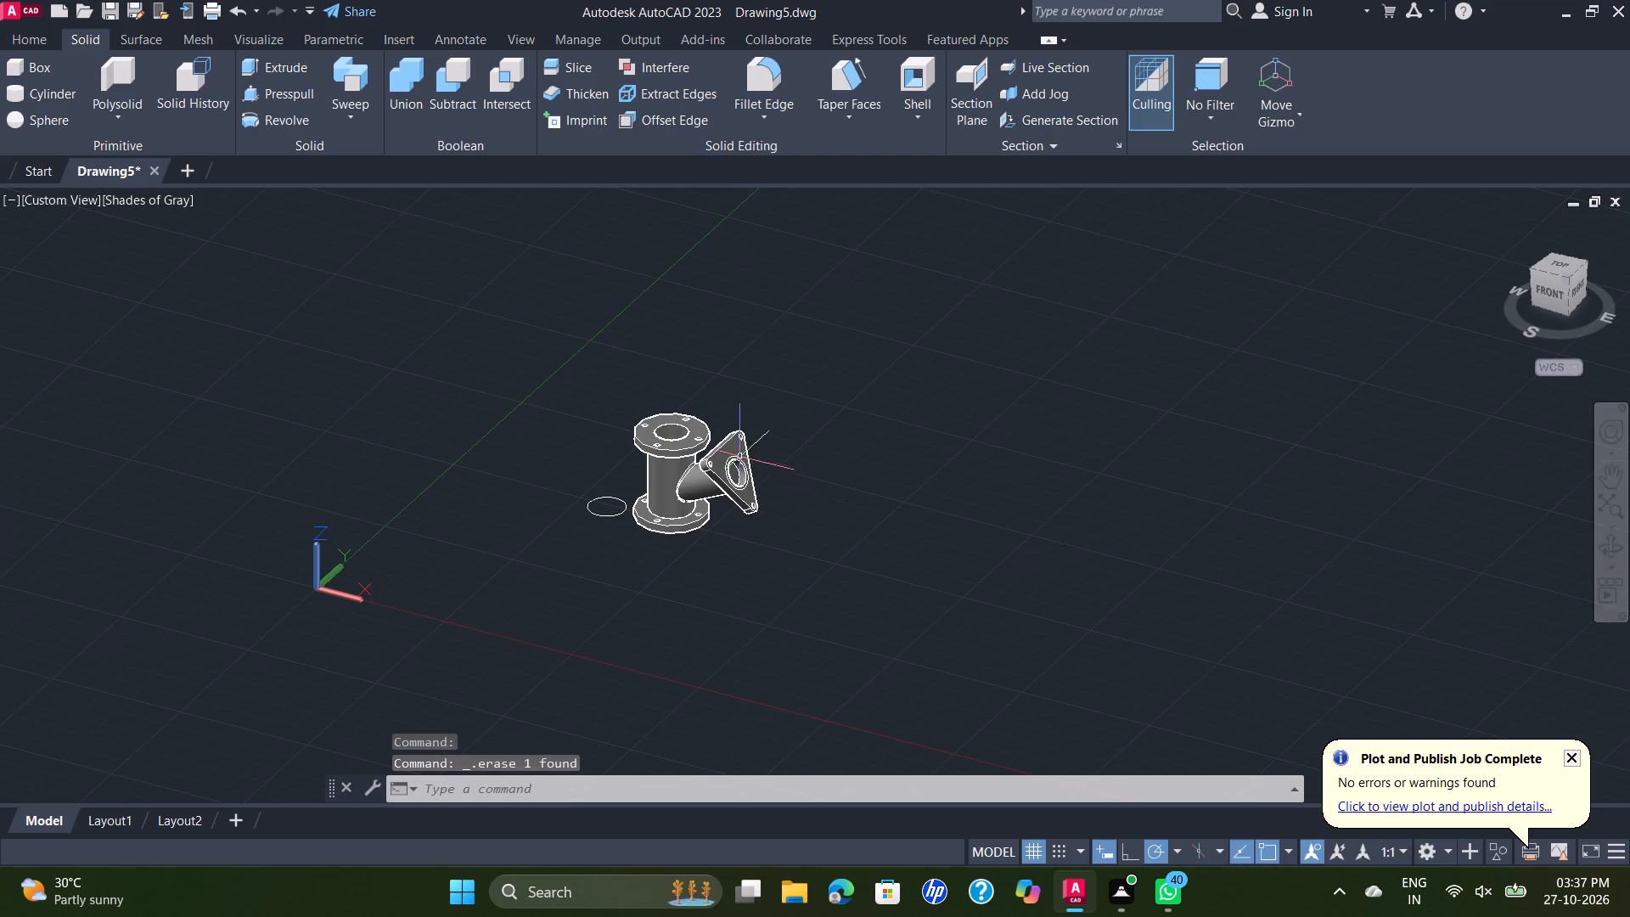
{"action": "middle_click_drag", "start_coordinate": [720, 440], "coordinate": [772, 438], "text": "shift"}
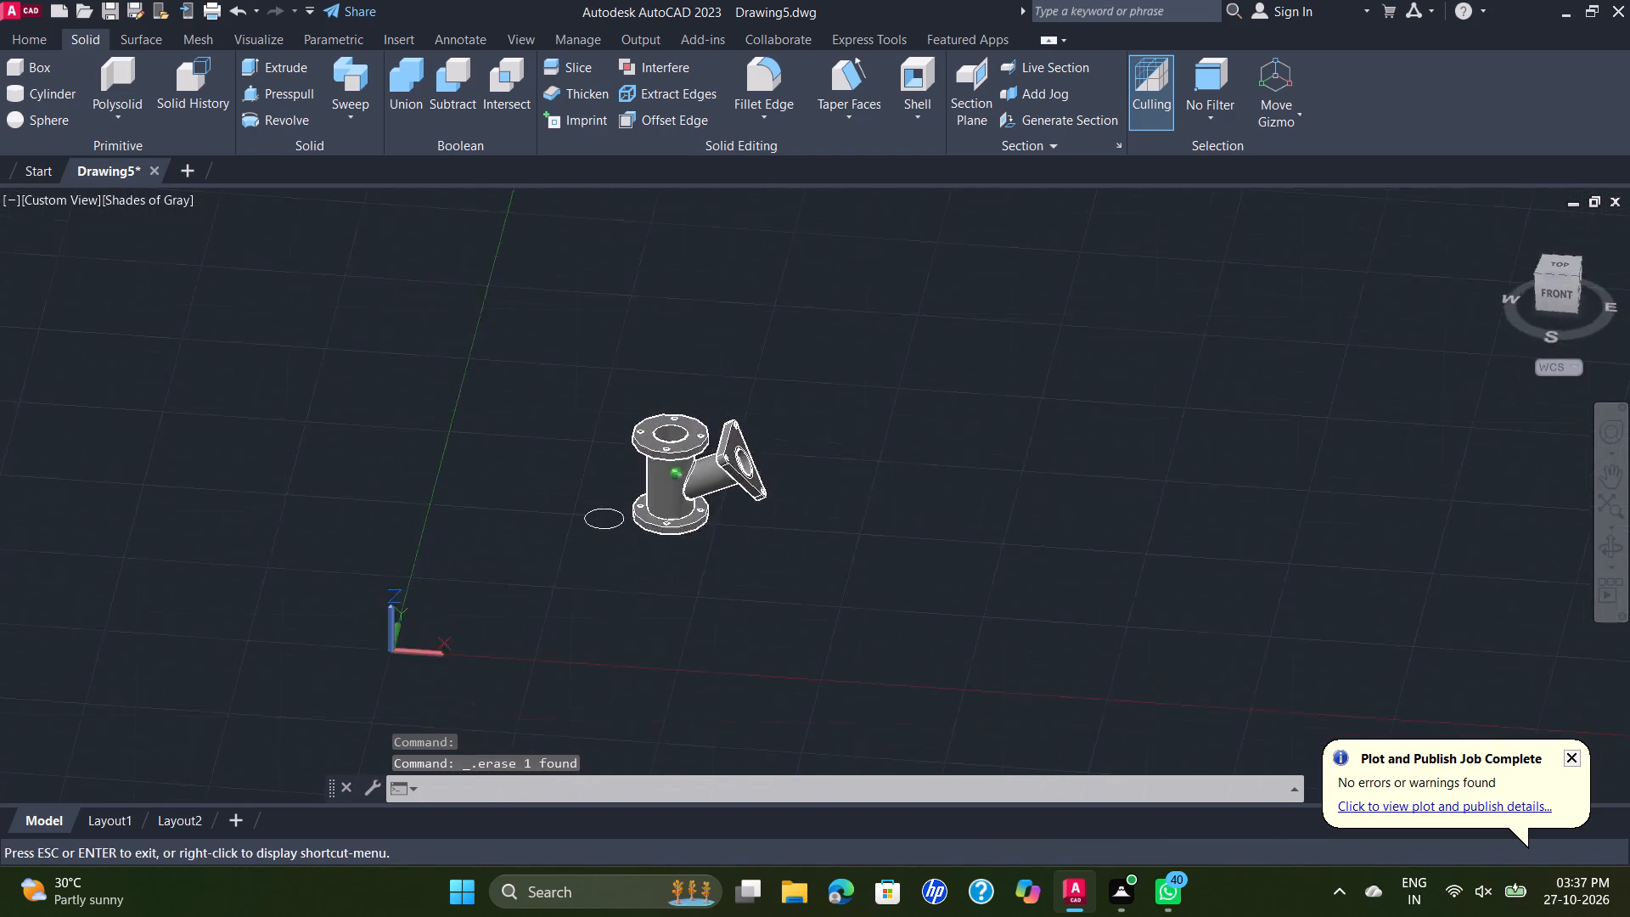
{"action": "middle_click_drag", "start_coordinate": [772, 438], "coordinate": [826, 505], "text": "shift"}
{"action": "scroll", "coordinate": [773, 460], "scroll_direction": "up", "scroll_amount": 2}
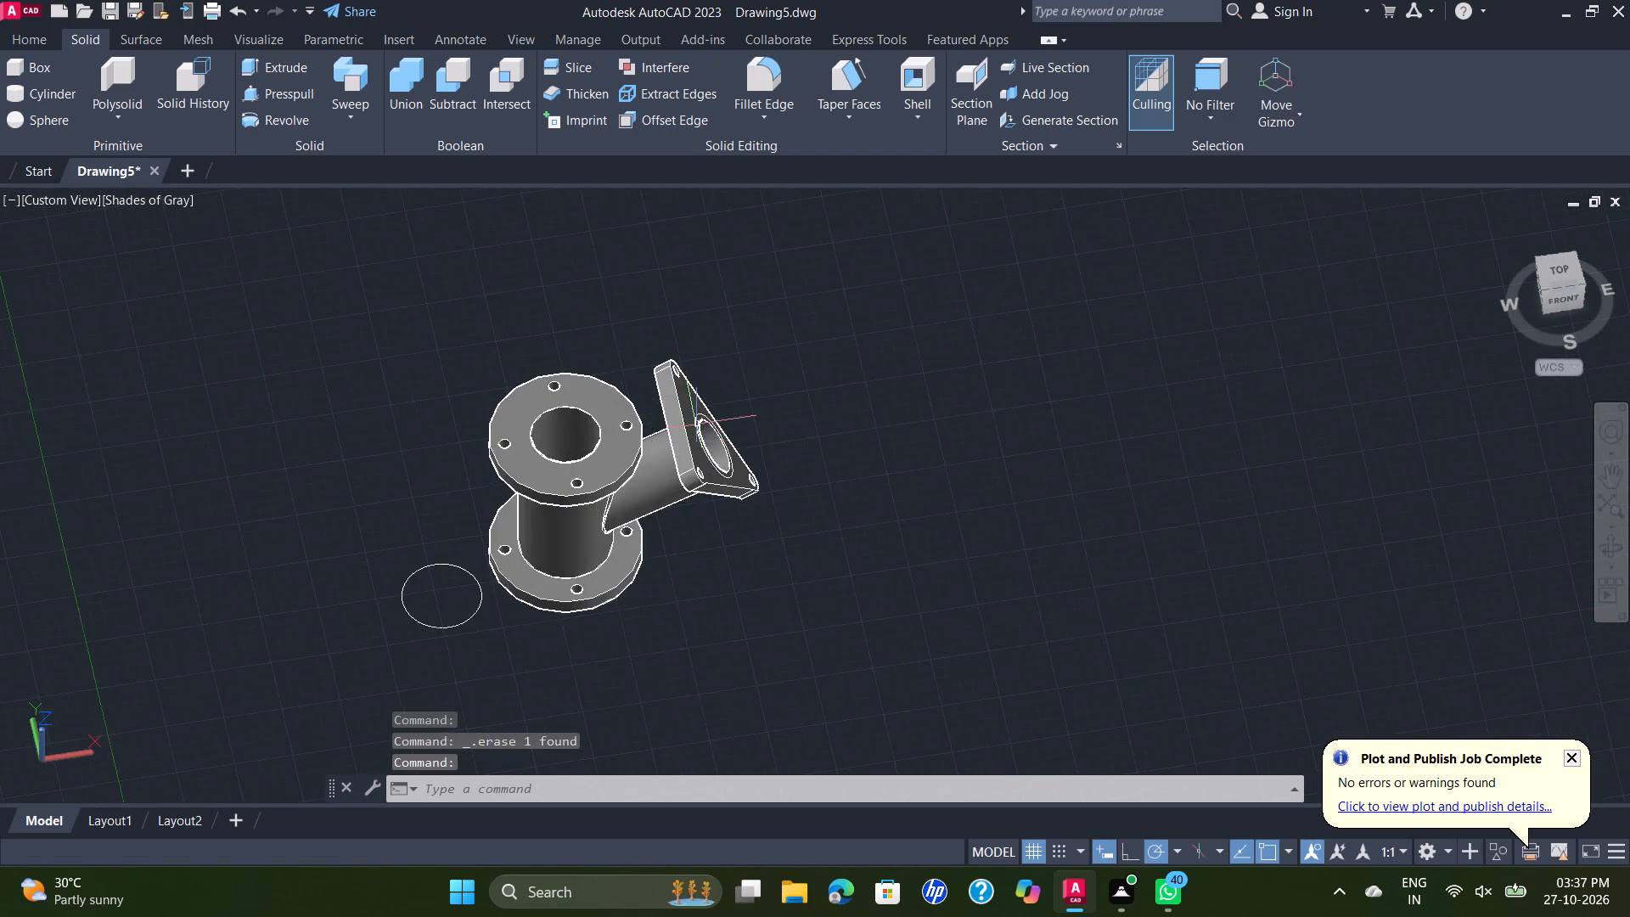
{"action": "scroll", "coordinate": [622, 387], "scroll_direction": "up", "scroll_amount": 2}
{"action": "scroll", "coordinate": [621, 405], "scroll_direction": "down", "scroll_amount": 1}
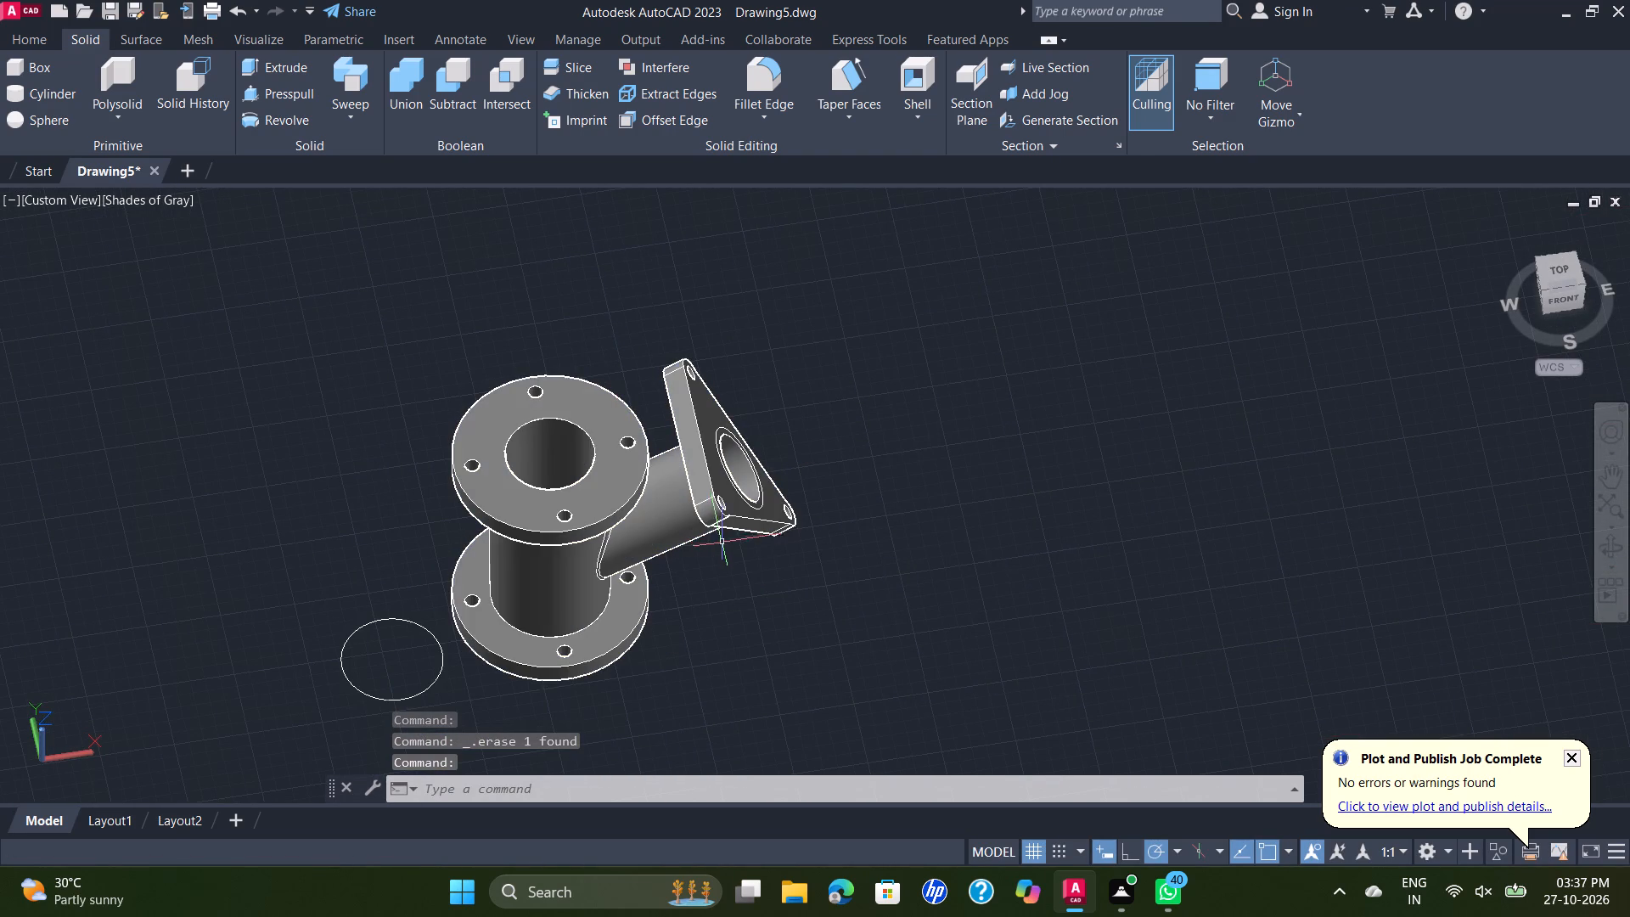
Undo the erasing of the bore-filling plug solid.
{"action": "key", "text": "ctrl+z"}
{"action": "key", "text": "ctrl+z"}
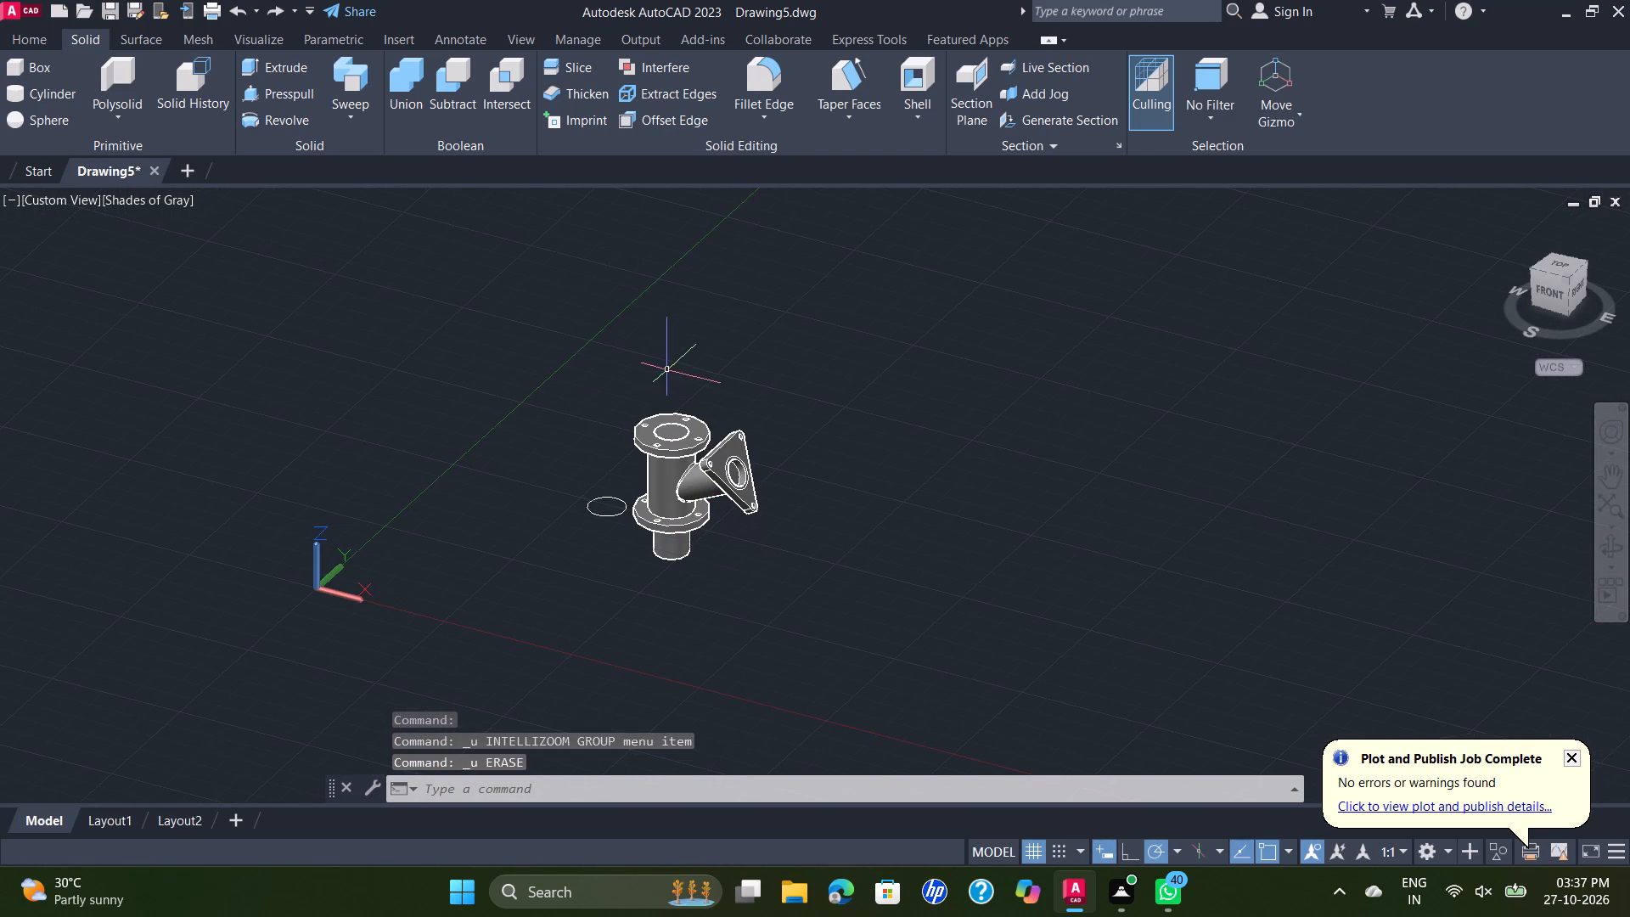
Union the bore-filling plug with the flanged cylinder and branch body.
{"action": "left_click", "coordinate": [408, 65]}
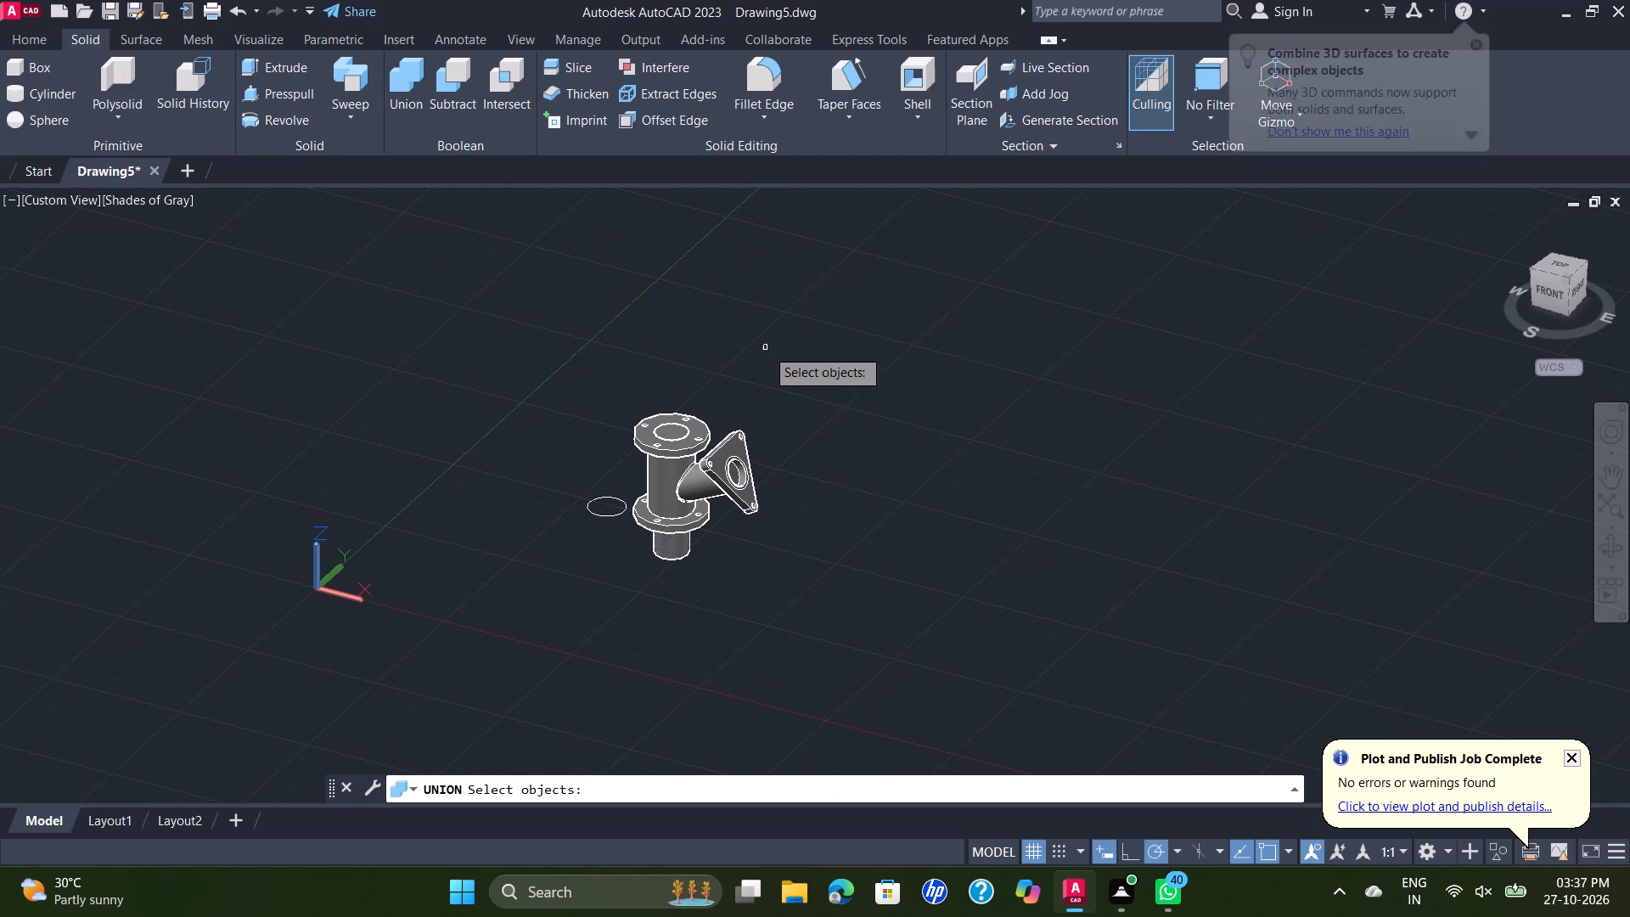
{"action": "left_click", "coordinate": [766, 348]}
{"action": "left_click", "coordinate": [598, 600]}
{"action": "right_click", "coordinate": [558, 368]}
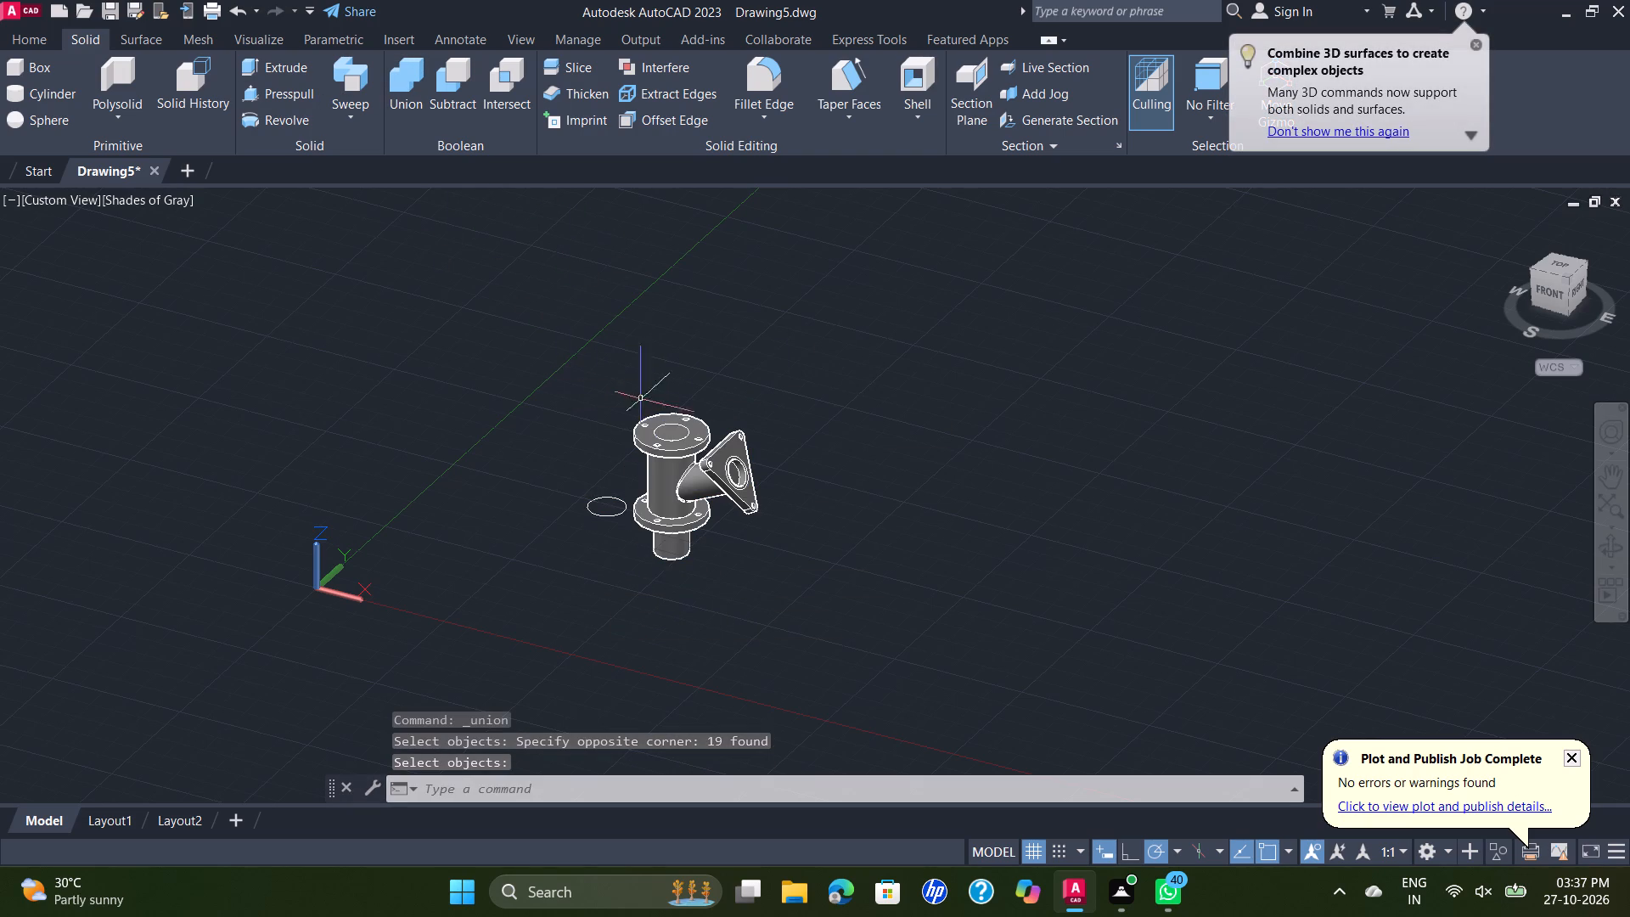
{"action": "left_click", "coordinate": [833, 403]}
{"action": "left_click", "coordinate": [566, 548]}
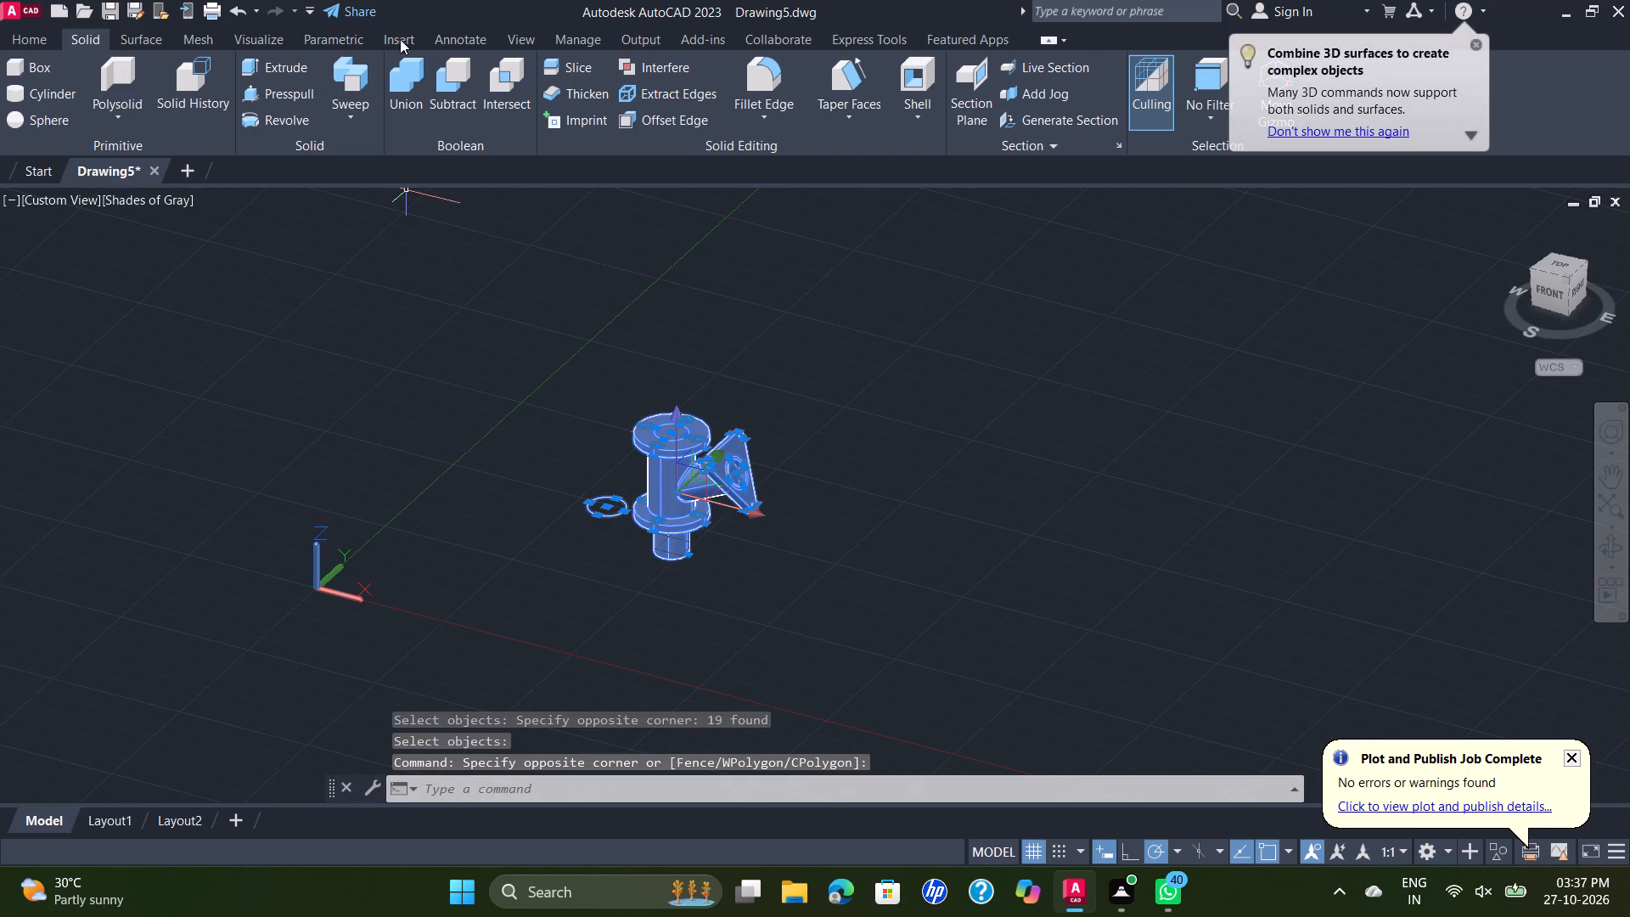
{"action": "left_click", "coordinate": [420, 82]}
{"action": "left_click_drag", "start_coordinate": [830, 386], "coordinate": [839, 386]}
{"action": "left_click", "coordinate": [590, 571]}
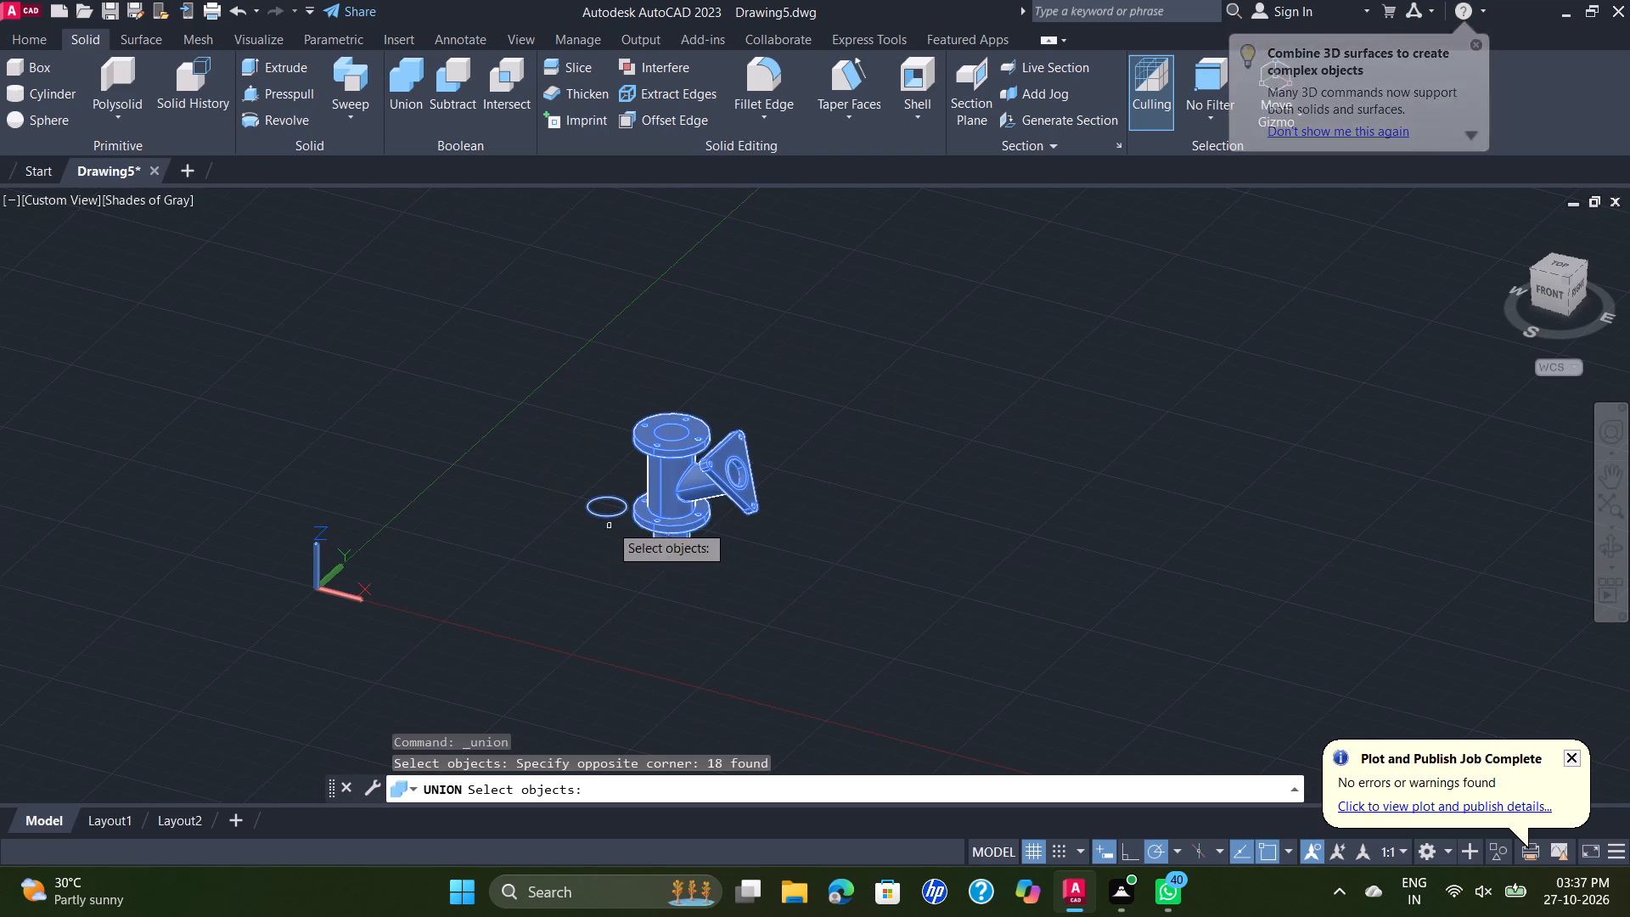
{"action": "right_click", "coordinate": [680, 376]}
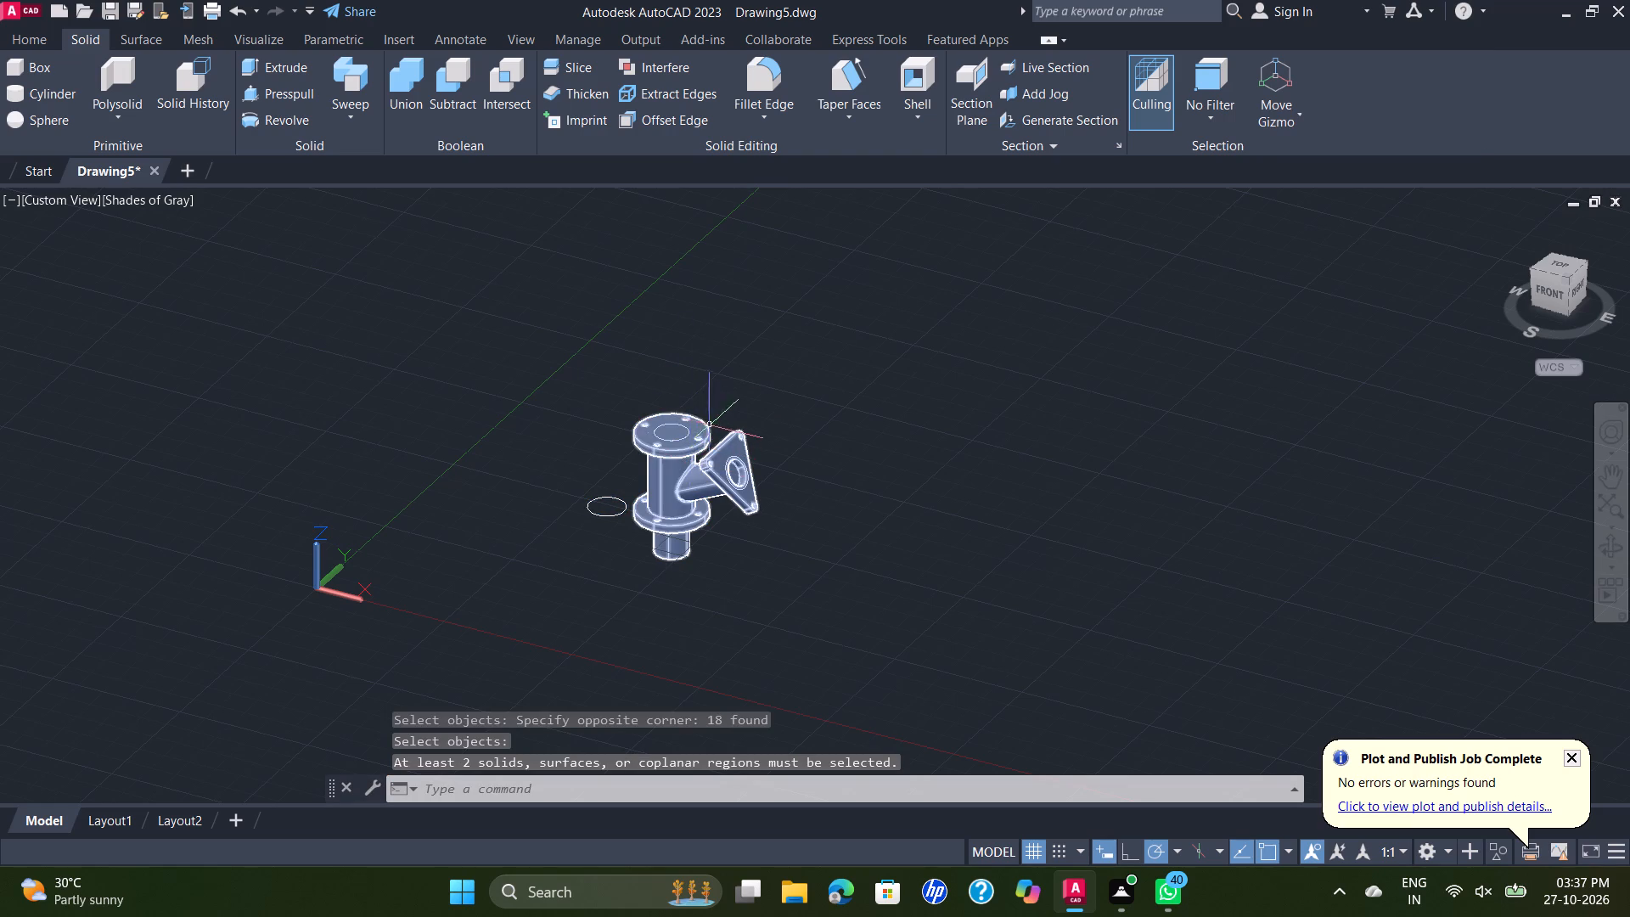
Presspull the 60-diameter circular area down through the united body and past the plug's lower end to cut the main bore.
{"action": "scroll", "coordinate": [687, 419], "scroll_direction": "up", "scroll_amount": 2}
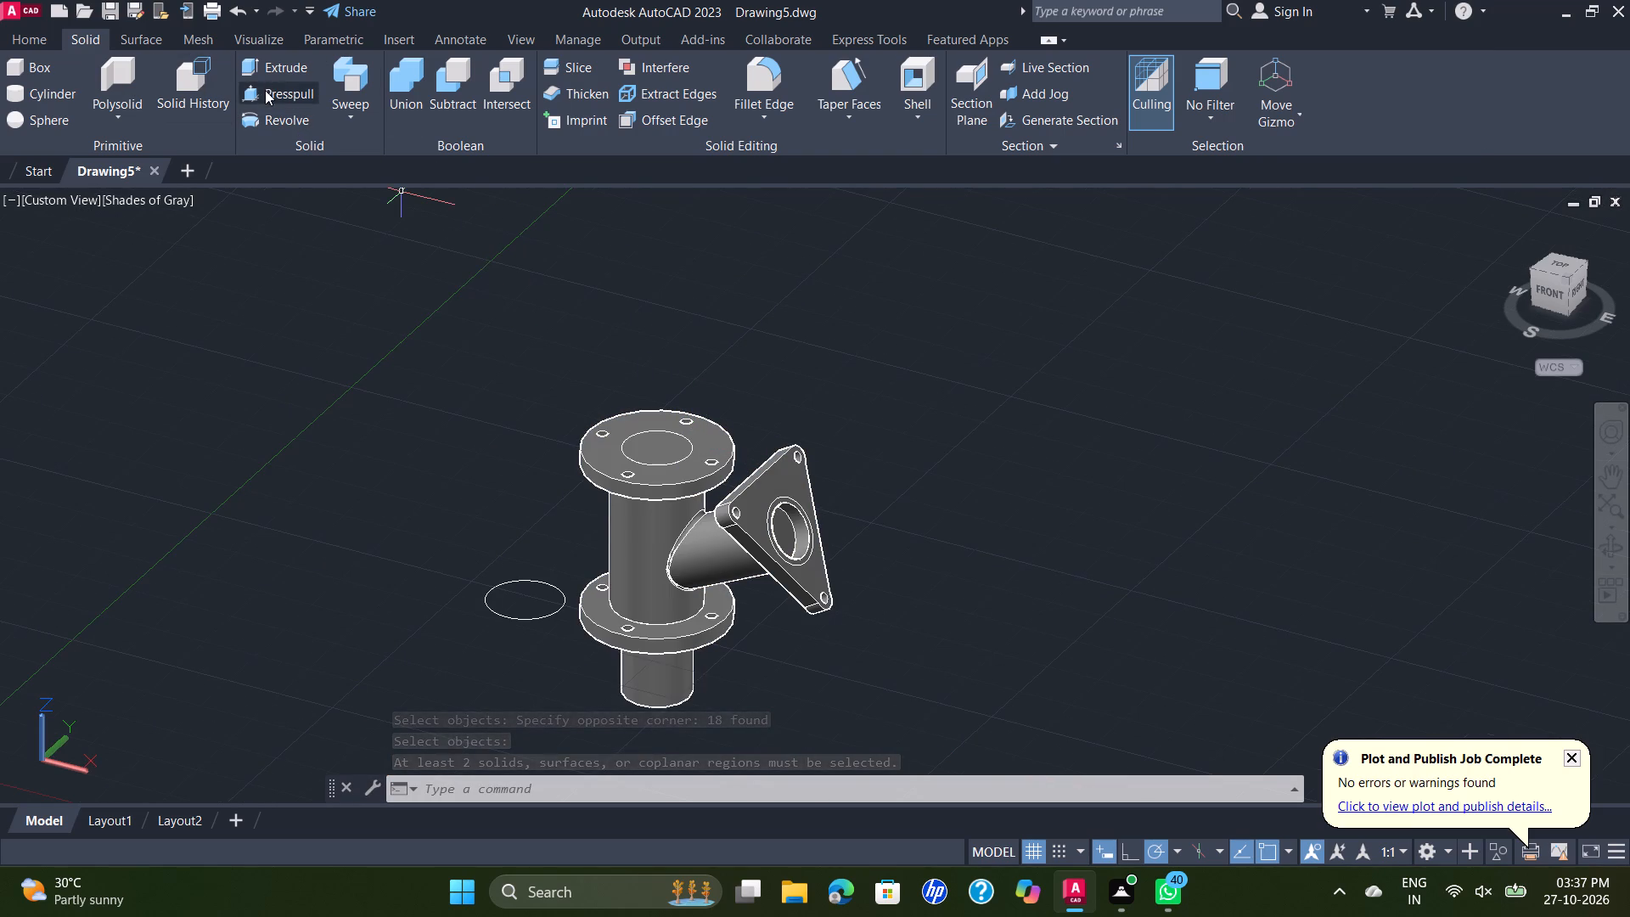
{"action": "left_click", "coordinate": [264, 90]}
{"action": "left_click", "coordinate": [689, 448]}
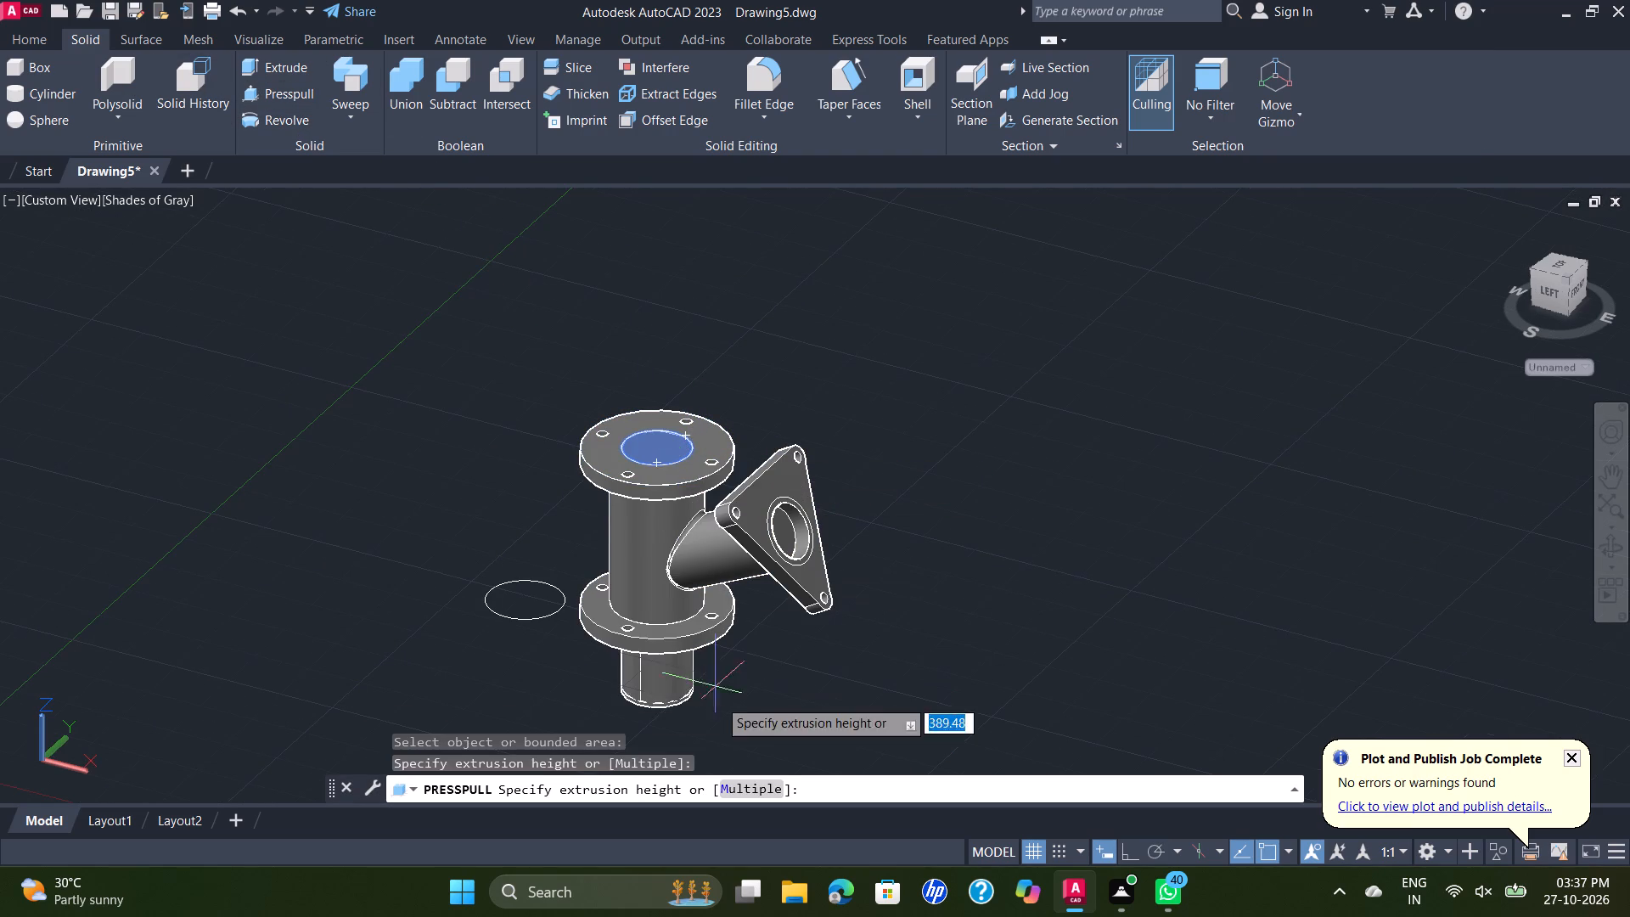
{"action": "left_click", "coordinate": [749, 720]}
{"action": "middle_click_drag", "start_coordinate": [920, 561], "coordinate": [992, 554], "text": "shift"}
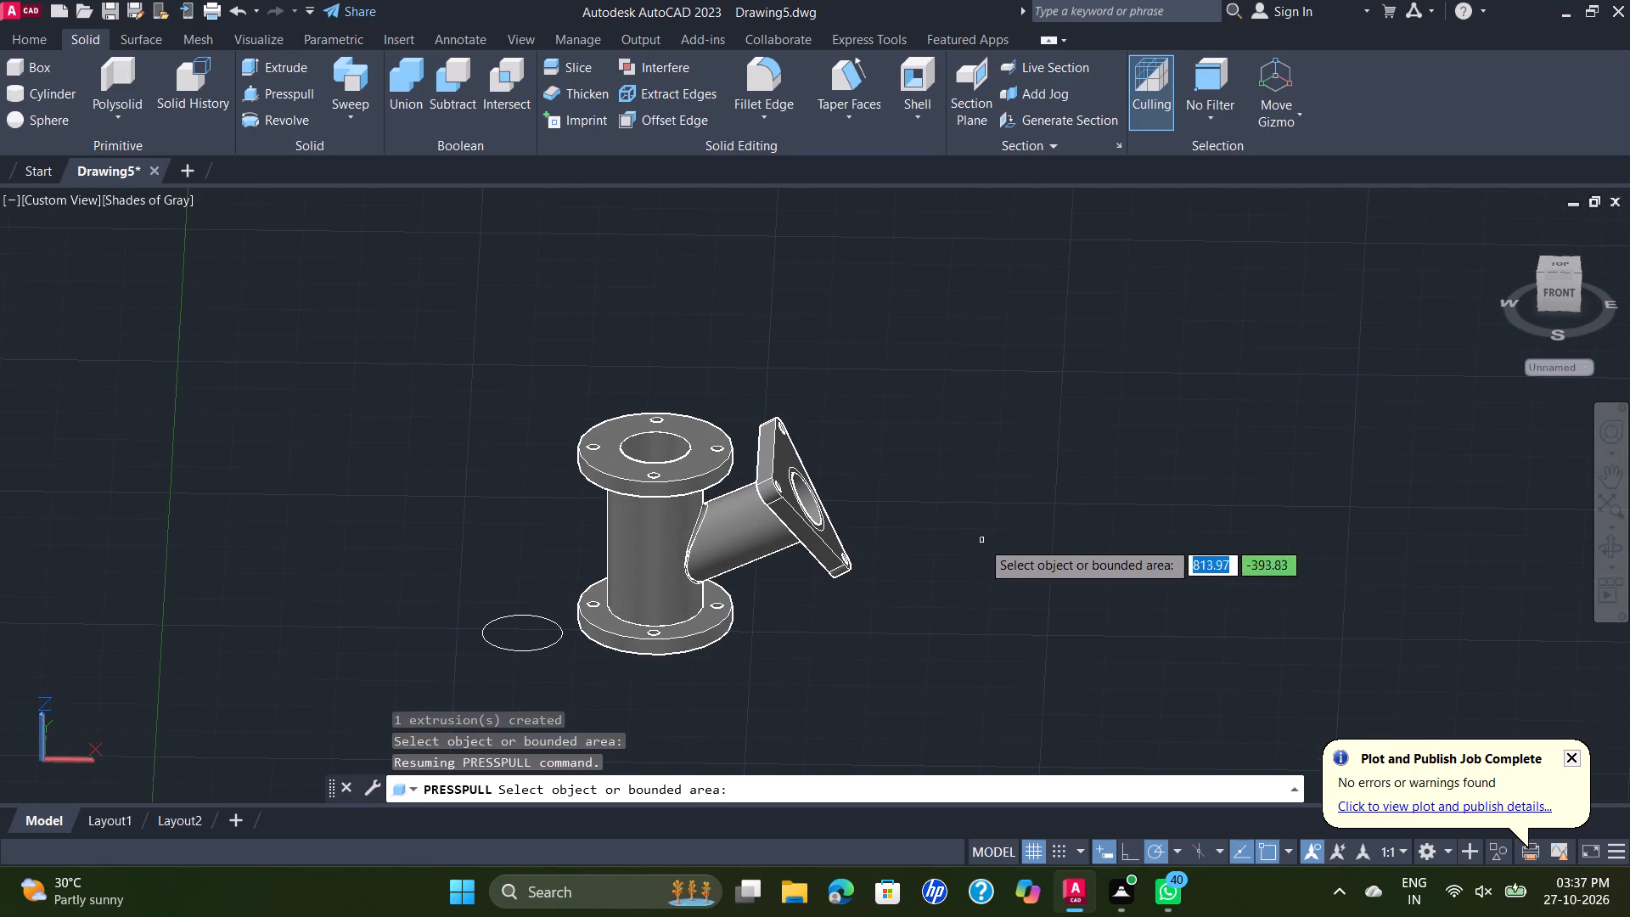
{"action": "key", "text": "Escape"}
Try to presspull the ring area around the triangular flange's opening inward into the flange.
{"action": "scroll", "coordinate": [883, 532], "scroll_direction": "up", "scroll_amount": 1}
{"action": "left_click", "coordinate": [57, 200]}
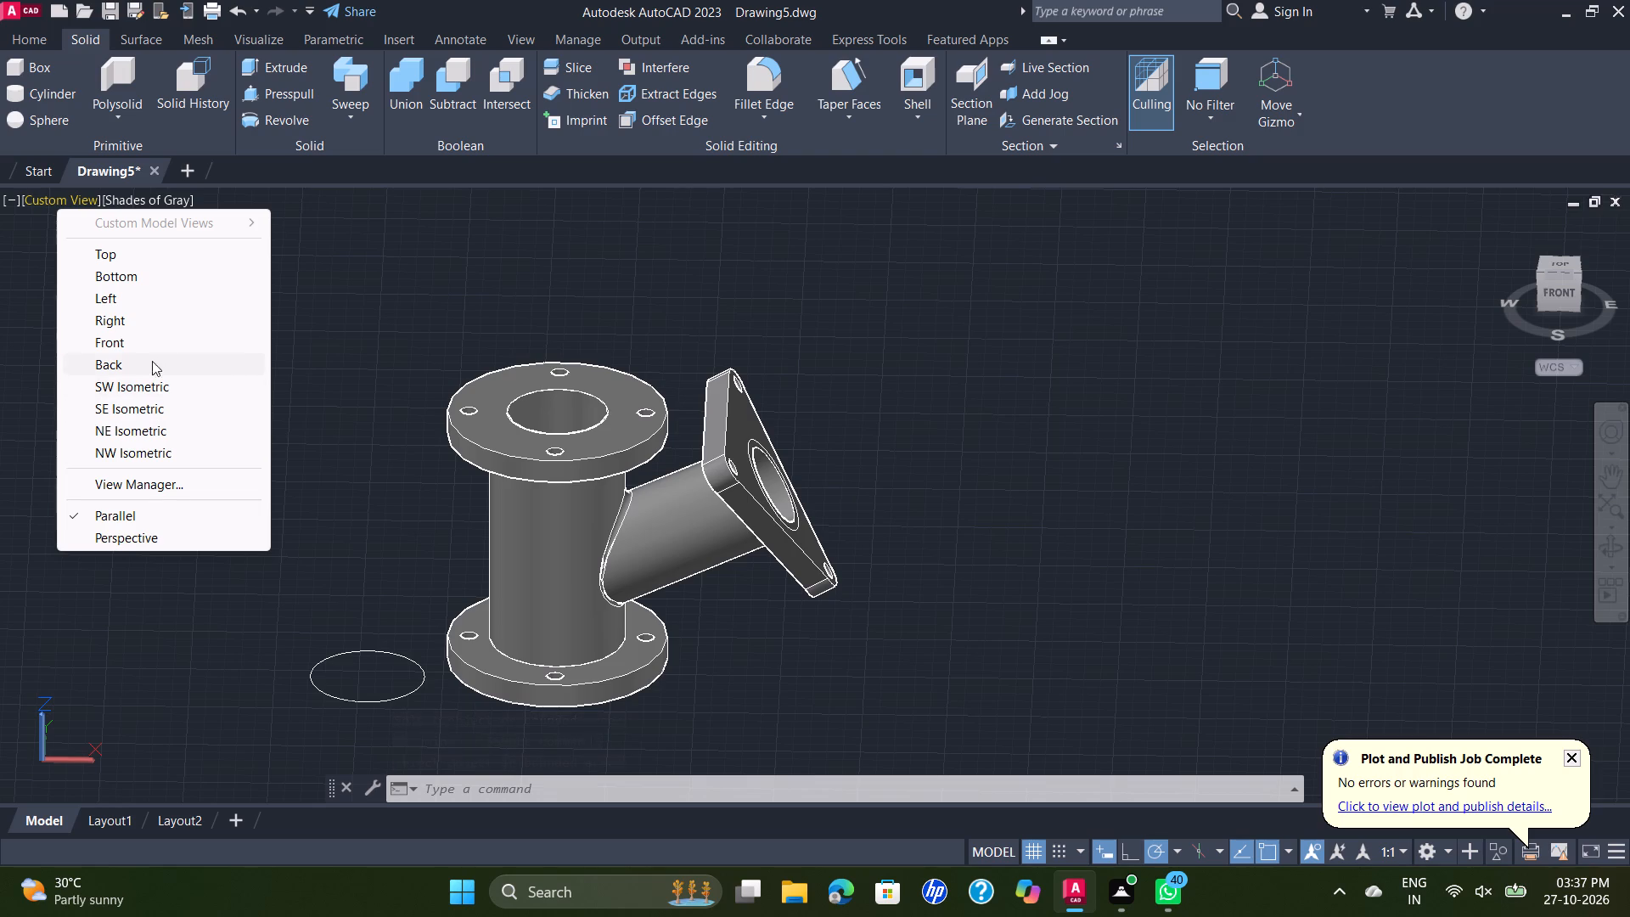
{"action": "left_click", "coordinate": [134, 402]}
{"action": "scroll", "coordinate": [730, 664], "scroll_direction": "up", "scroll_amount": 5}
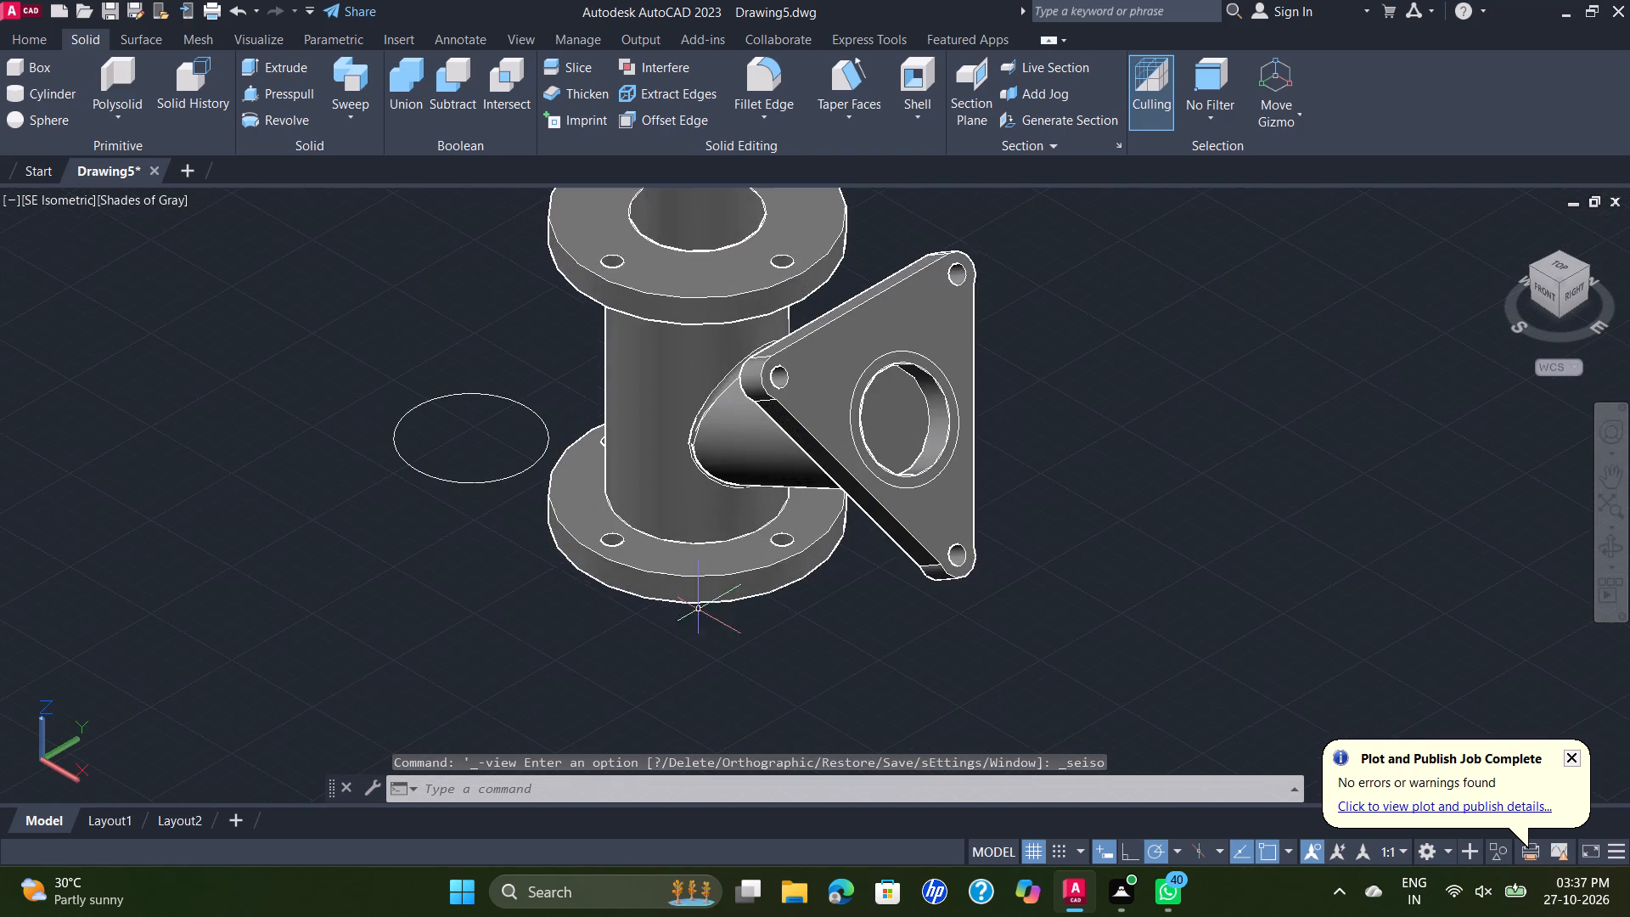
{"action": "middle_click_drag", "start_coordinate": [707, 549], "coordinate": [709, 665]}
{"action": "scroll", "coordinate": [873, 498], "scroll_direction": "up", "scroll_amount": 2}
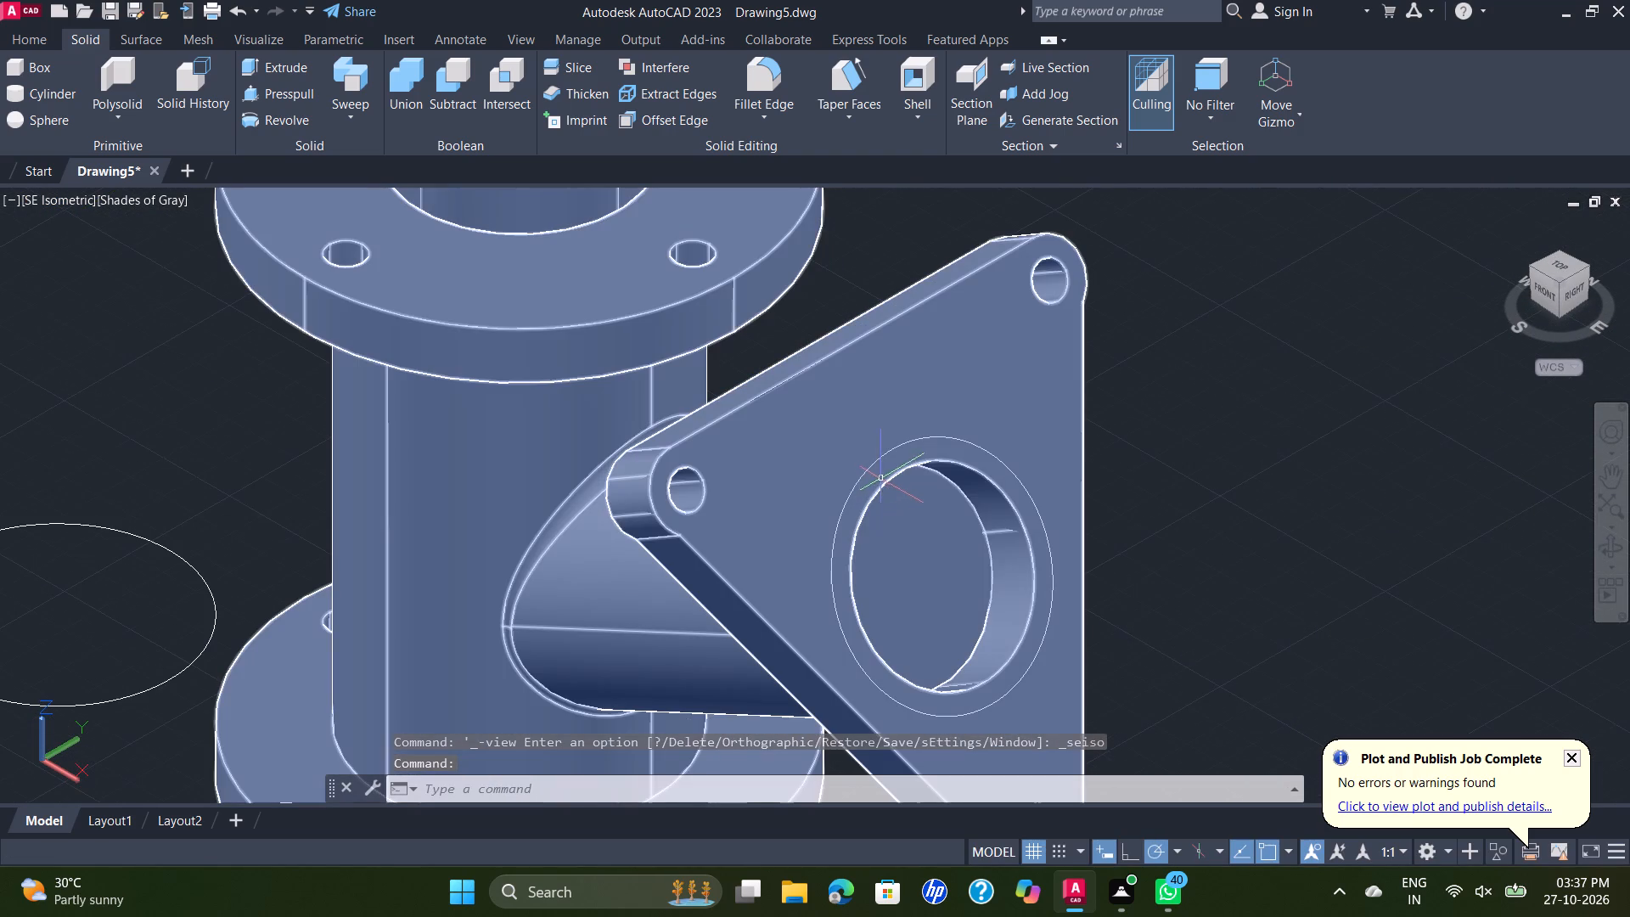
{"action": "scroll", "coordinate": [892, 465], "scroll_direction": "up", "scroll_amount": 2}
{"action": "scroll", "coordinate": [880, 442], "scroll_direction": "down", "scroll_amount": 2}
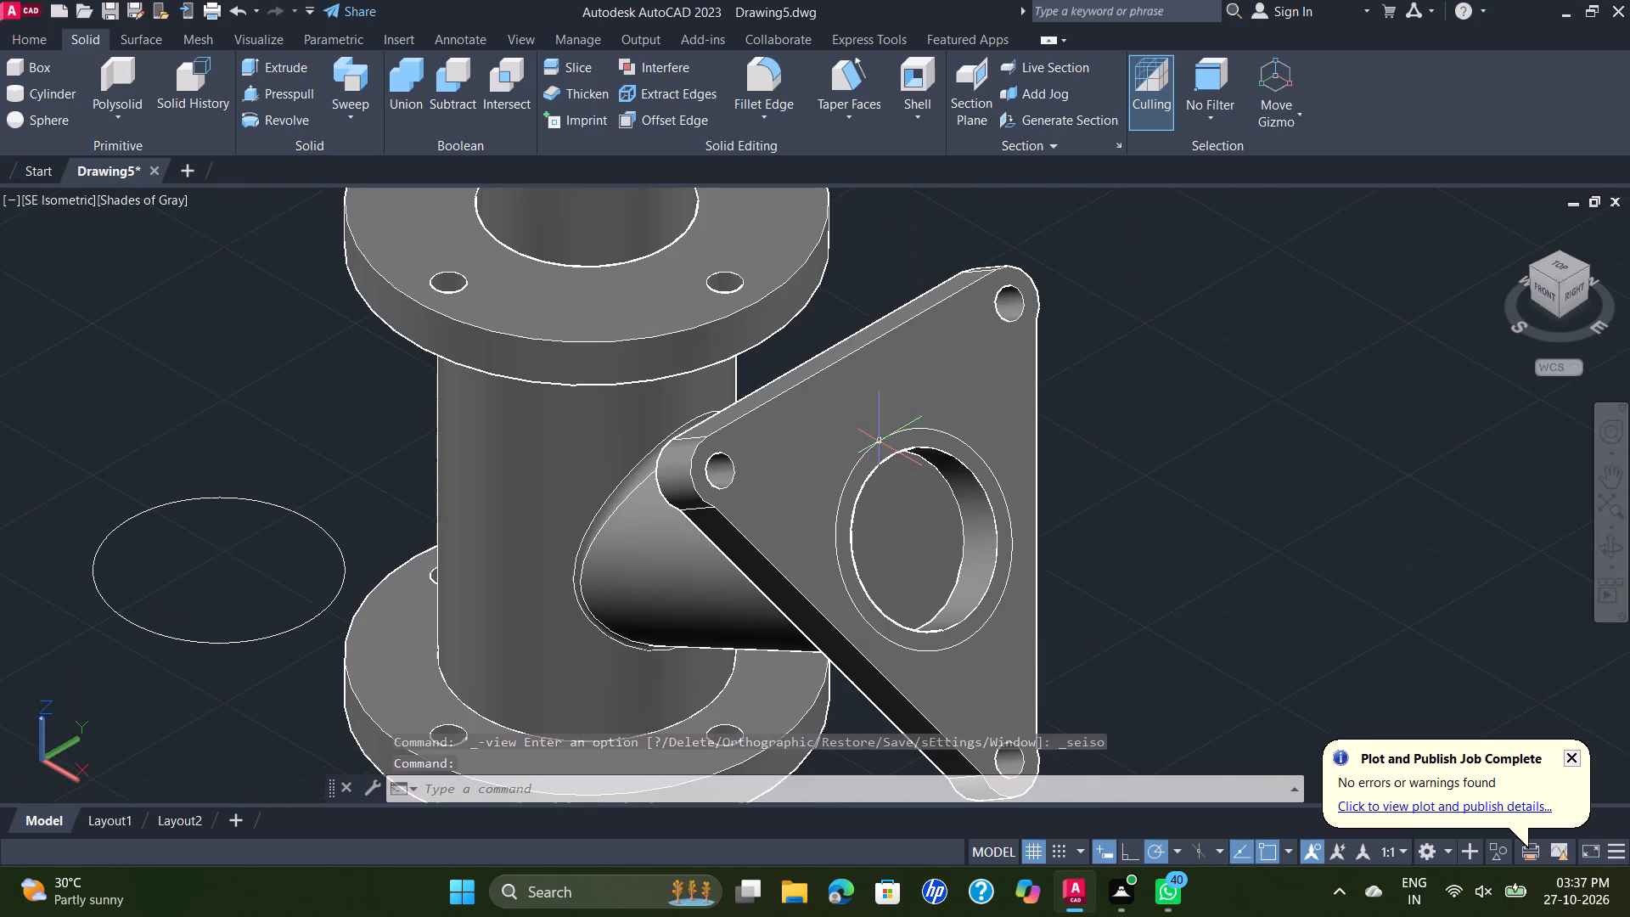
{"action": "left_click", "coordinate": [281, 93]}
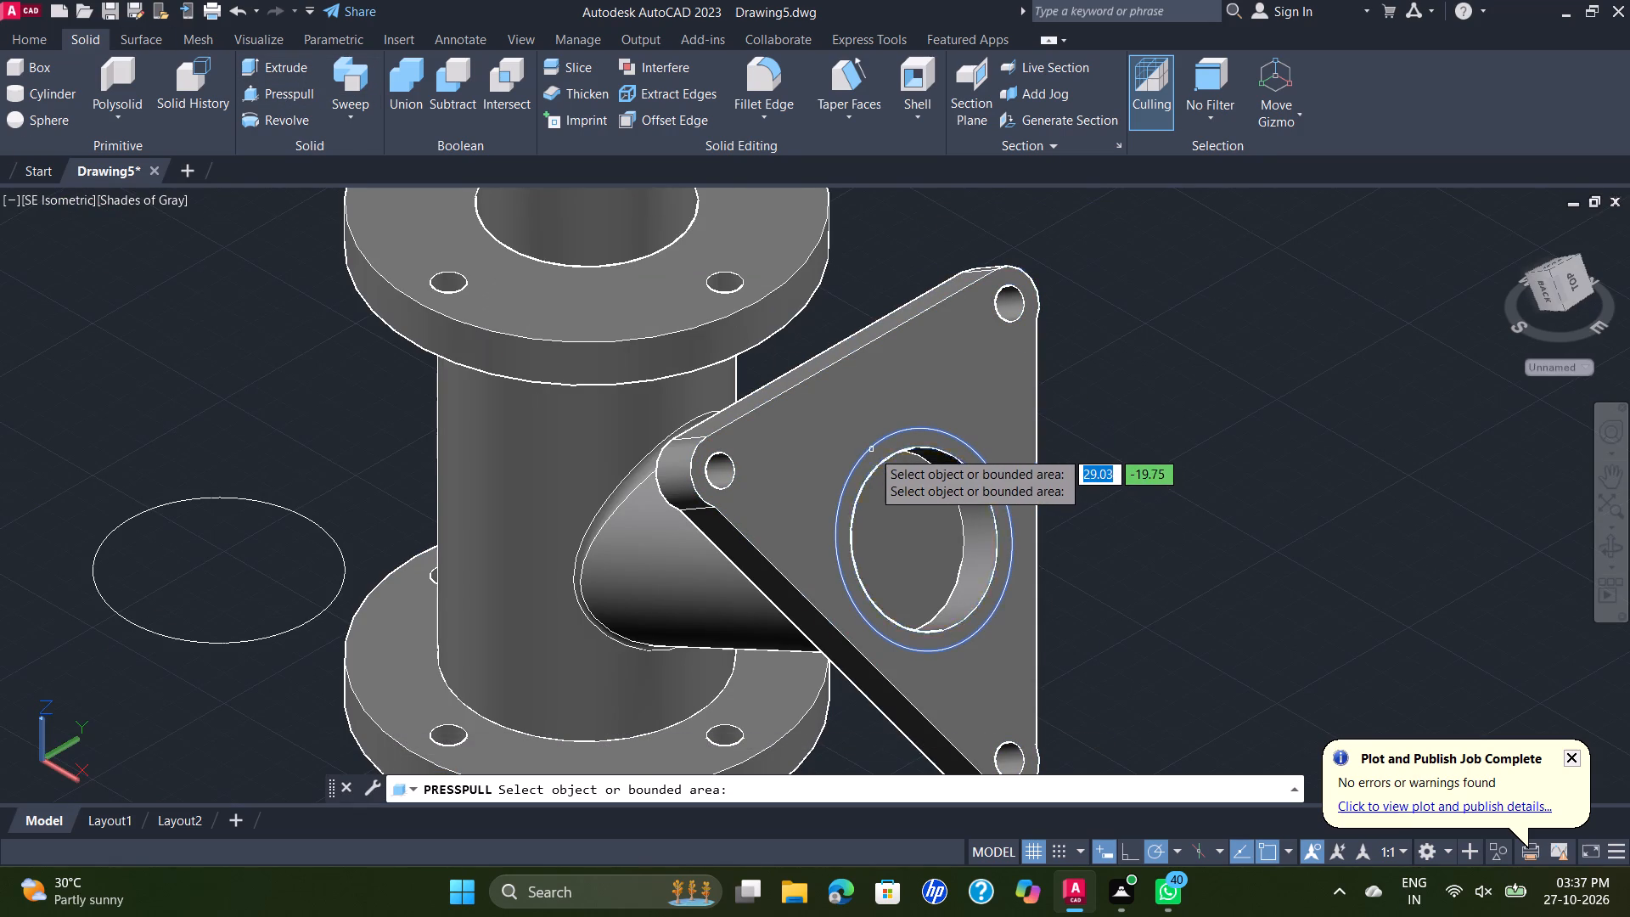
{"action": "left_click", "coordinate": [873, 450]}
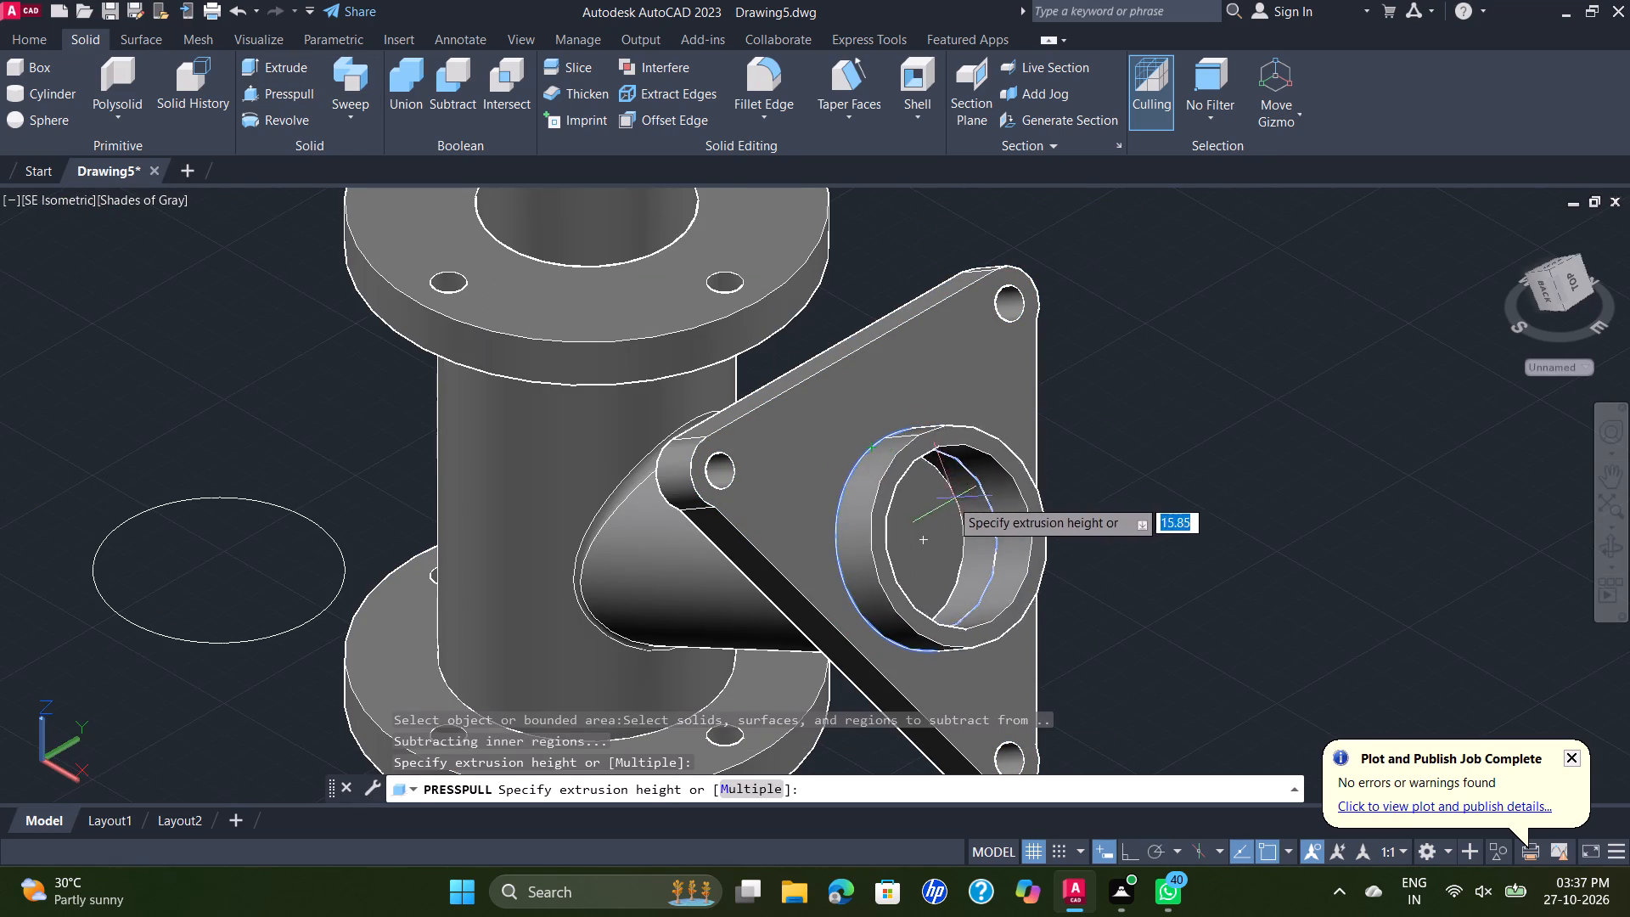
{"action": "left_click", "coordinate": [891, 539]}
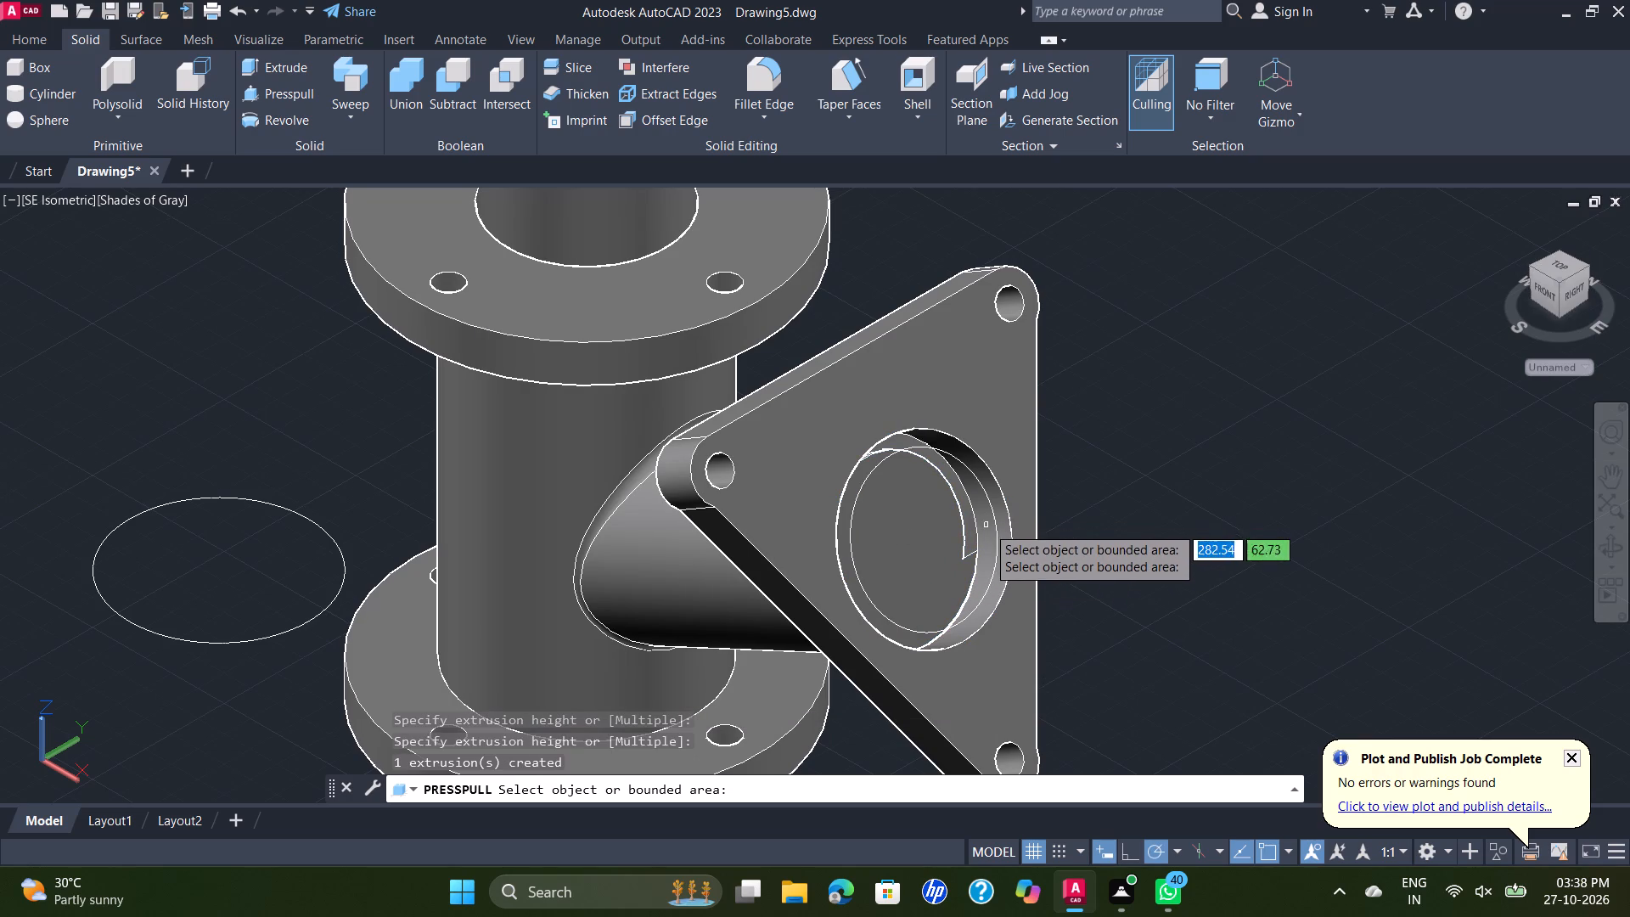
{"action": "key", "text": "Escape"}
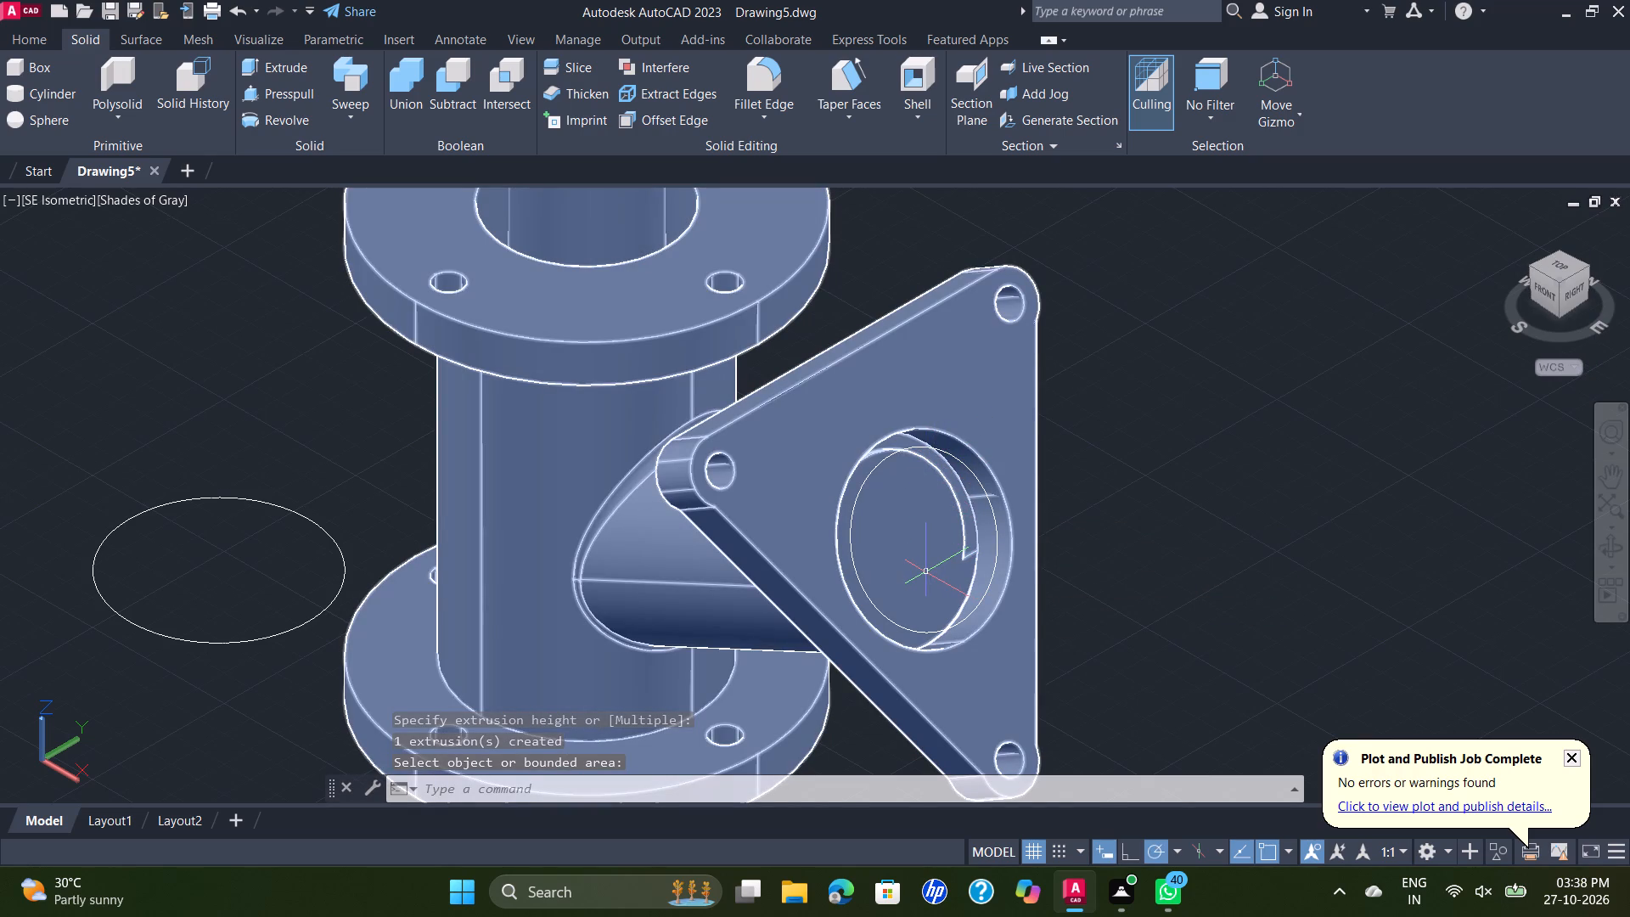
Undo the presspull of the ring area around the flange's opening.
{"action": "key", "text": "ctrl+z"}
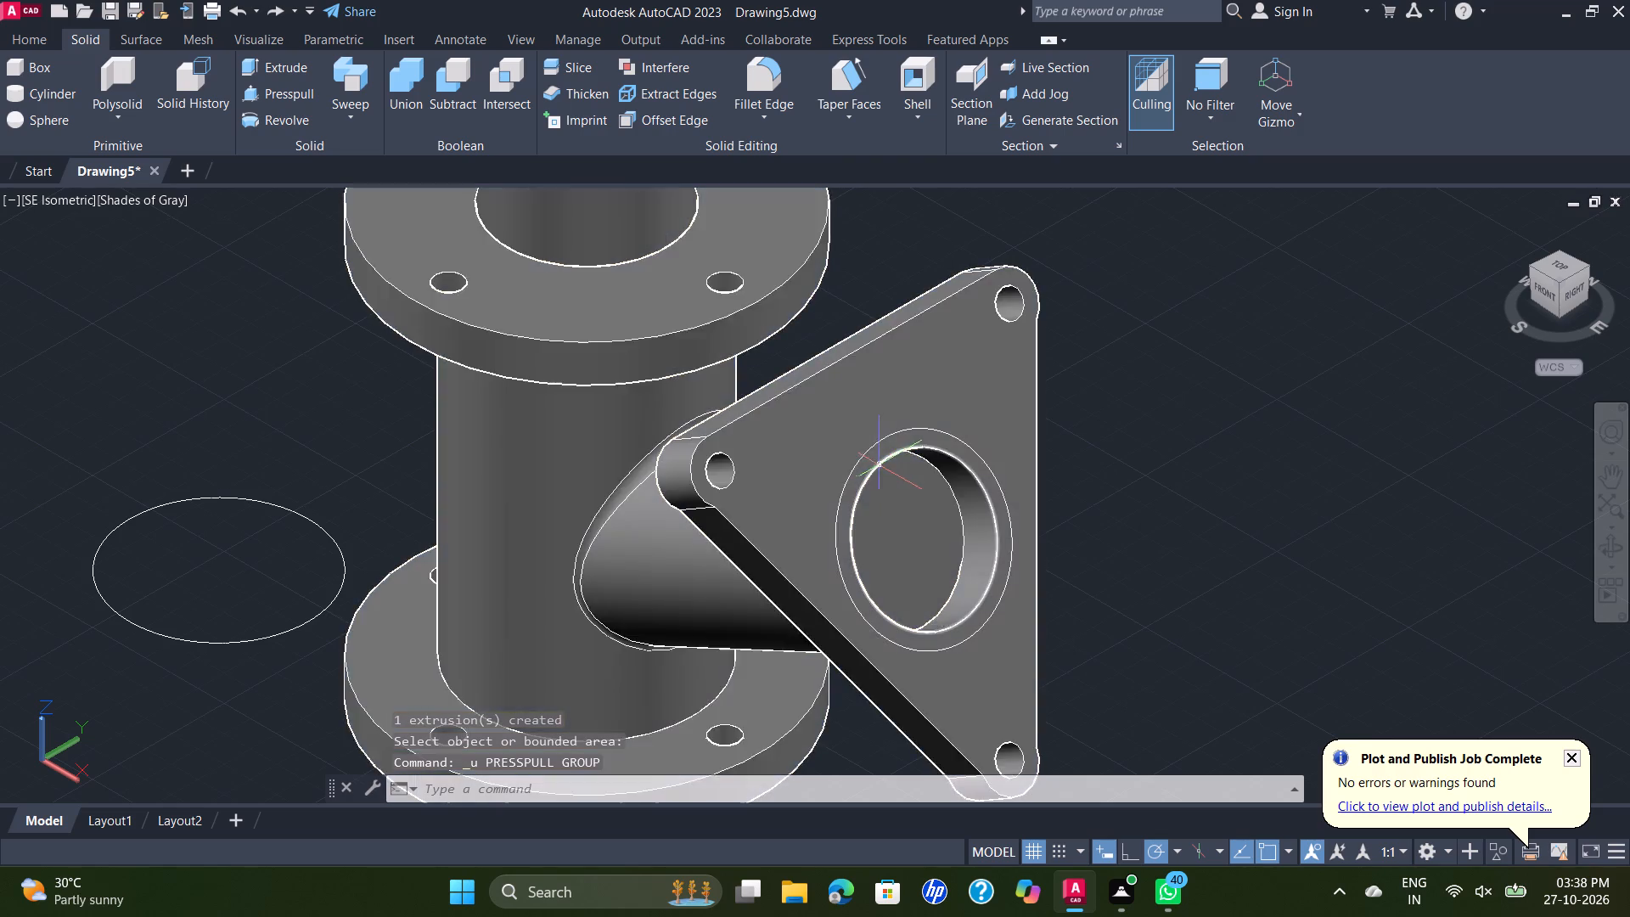
Erase the loose circle lying beside the cylinder's lower flange.
{"action": "scroll", "coordinate": [880, 465], "scroll_direction": "down", "scroll_amount": 2}
{"action": "middle_click_drag", "start_coordinate": [900, 485], "coordinate": [631, 498]}
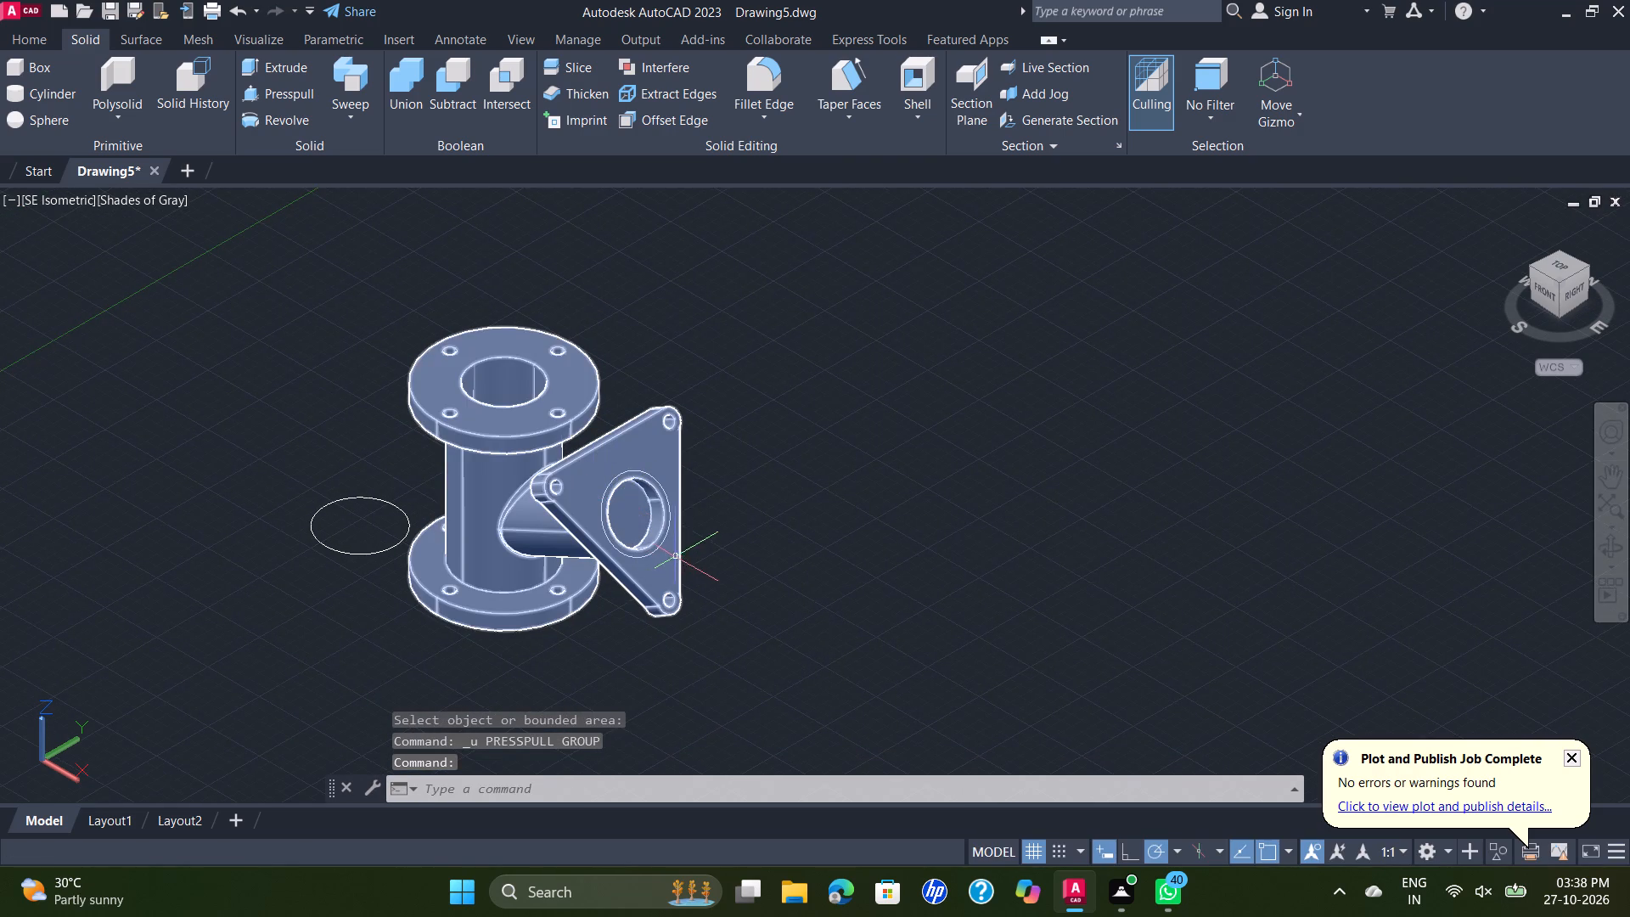
{"action": "scroll", "coordinate": [672, 557], "scroll_direction": "up", "scroll_amount": 1}
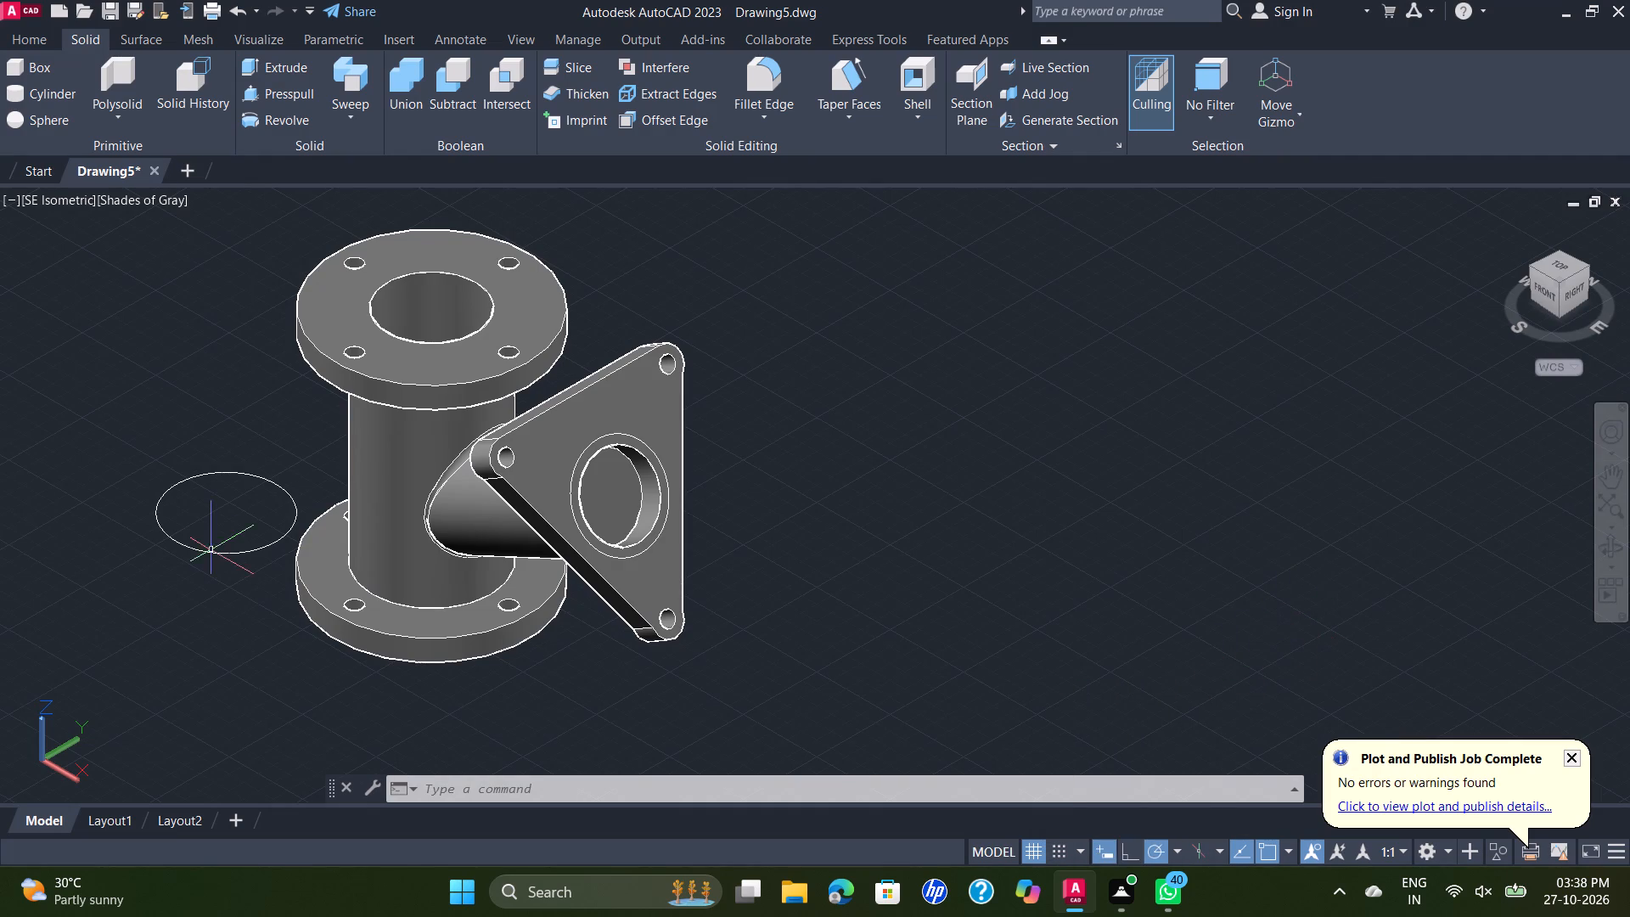
{"action": "left_click", "coordinate": [230, 556]}
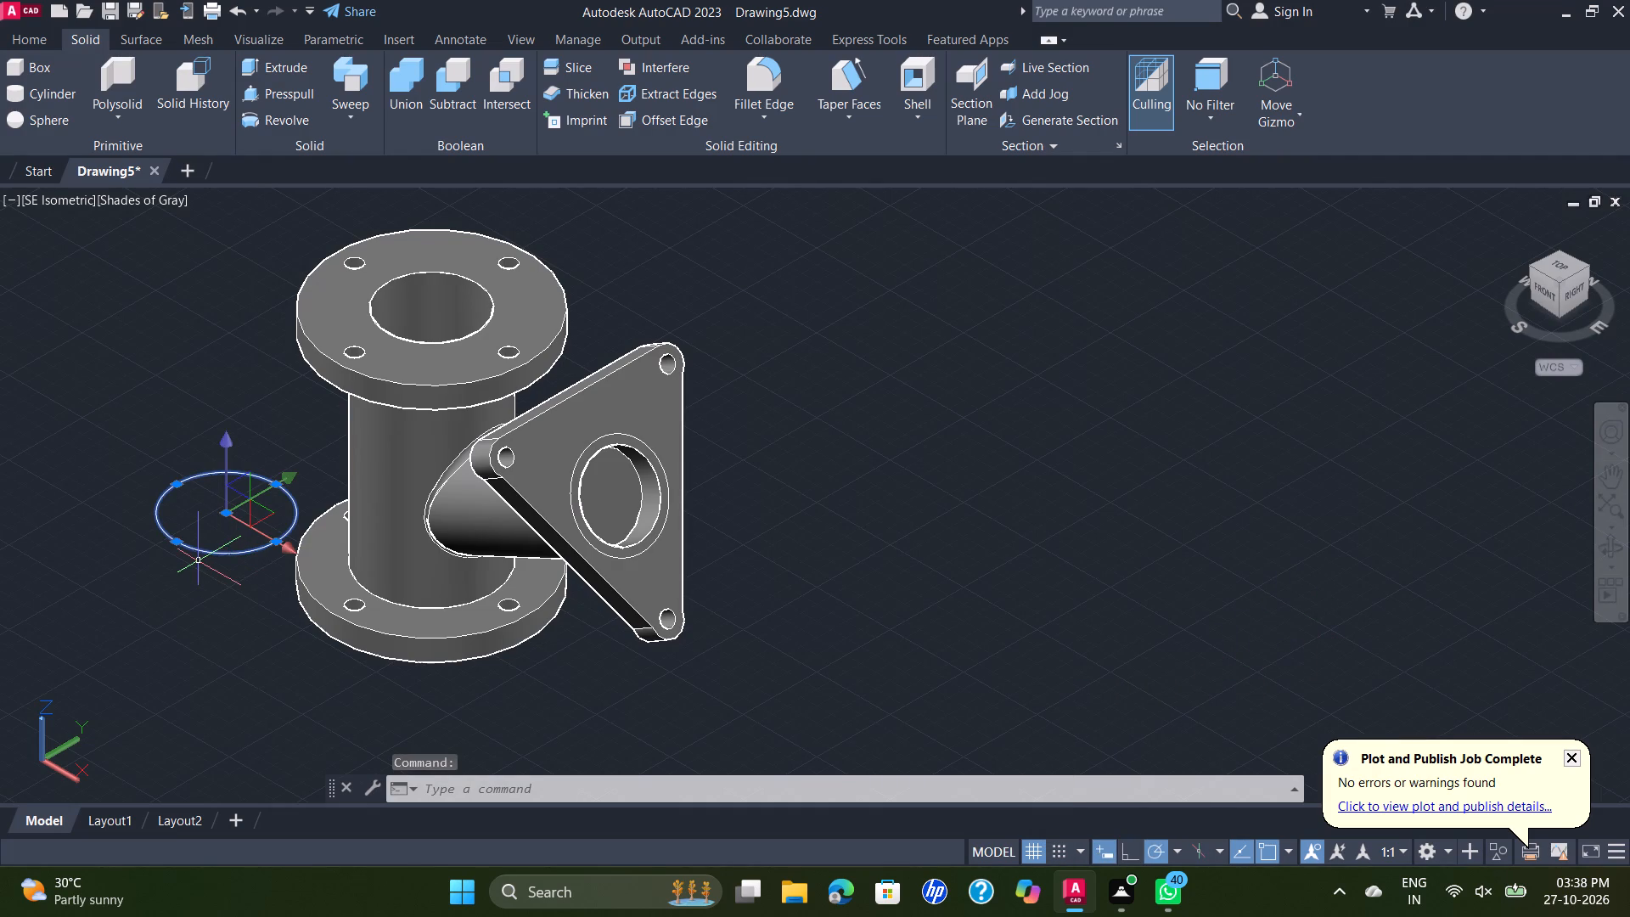
{"action": "key", "text": "Delete"}
Move the united flanged solid aside, clear of the leftover construction circles and line.
{"action": "left_click", "coordinate": [459, 375]}
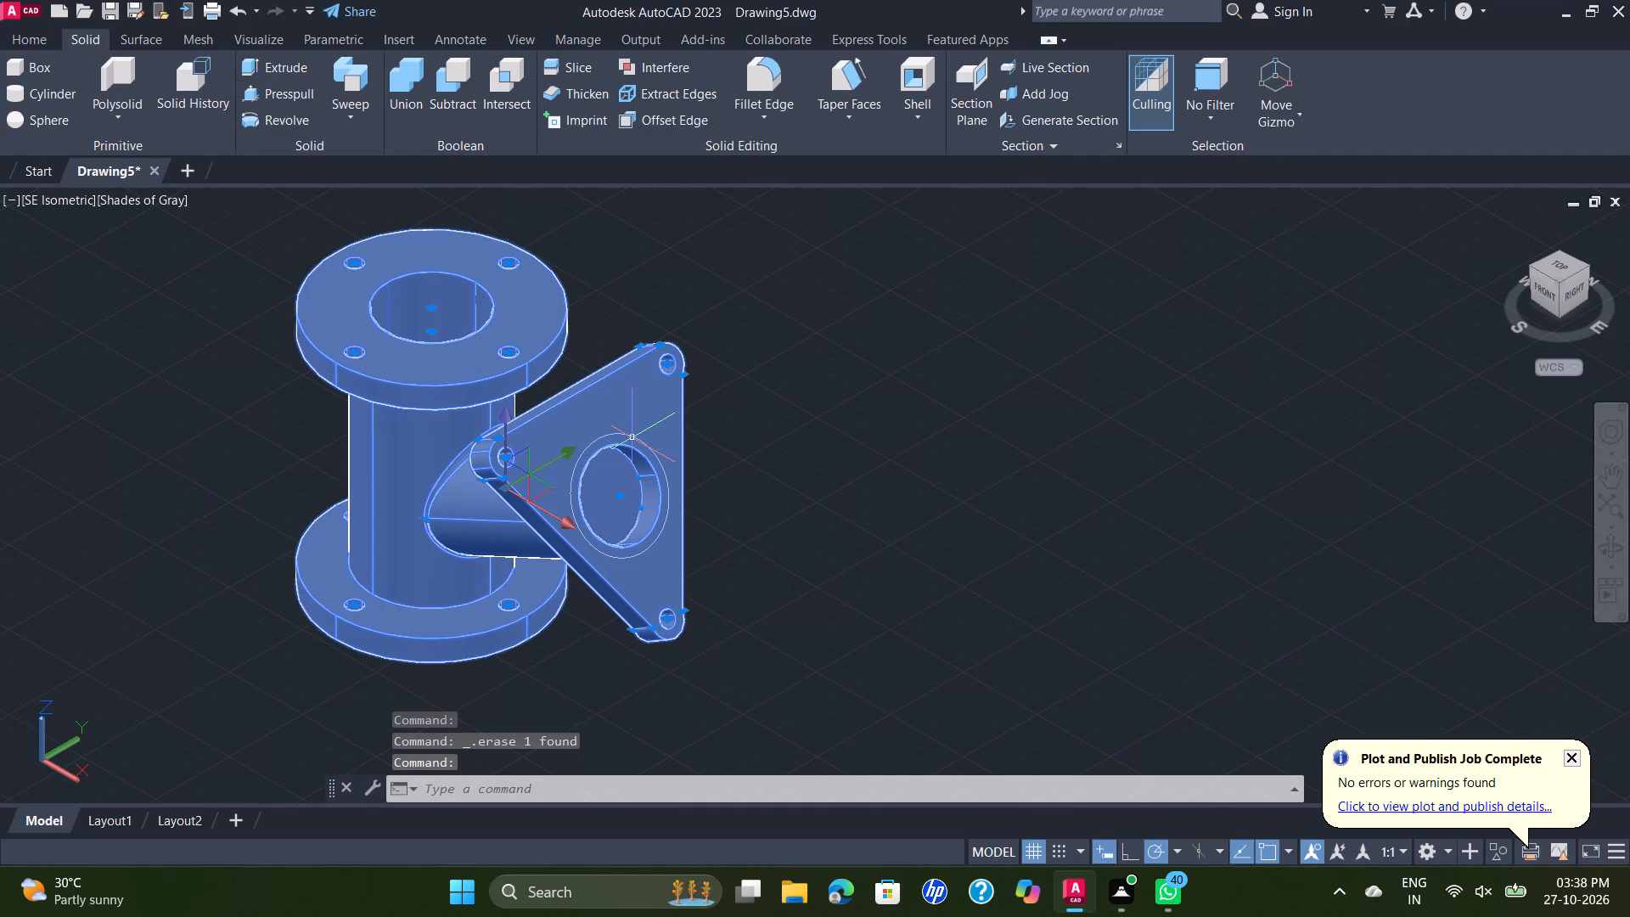
{"action": "key", "text": "m"}
{"action": "key", "text": "Return"}
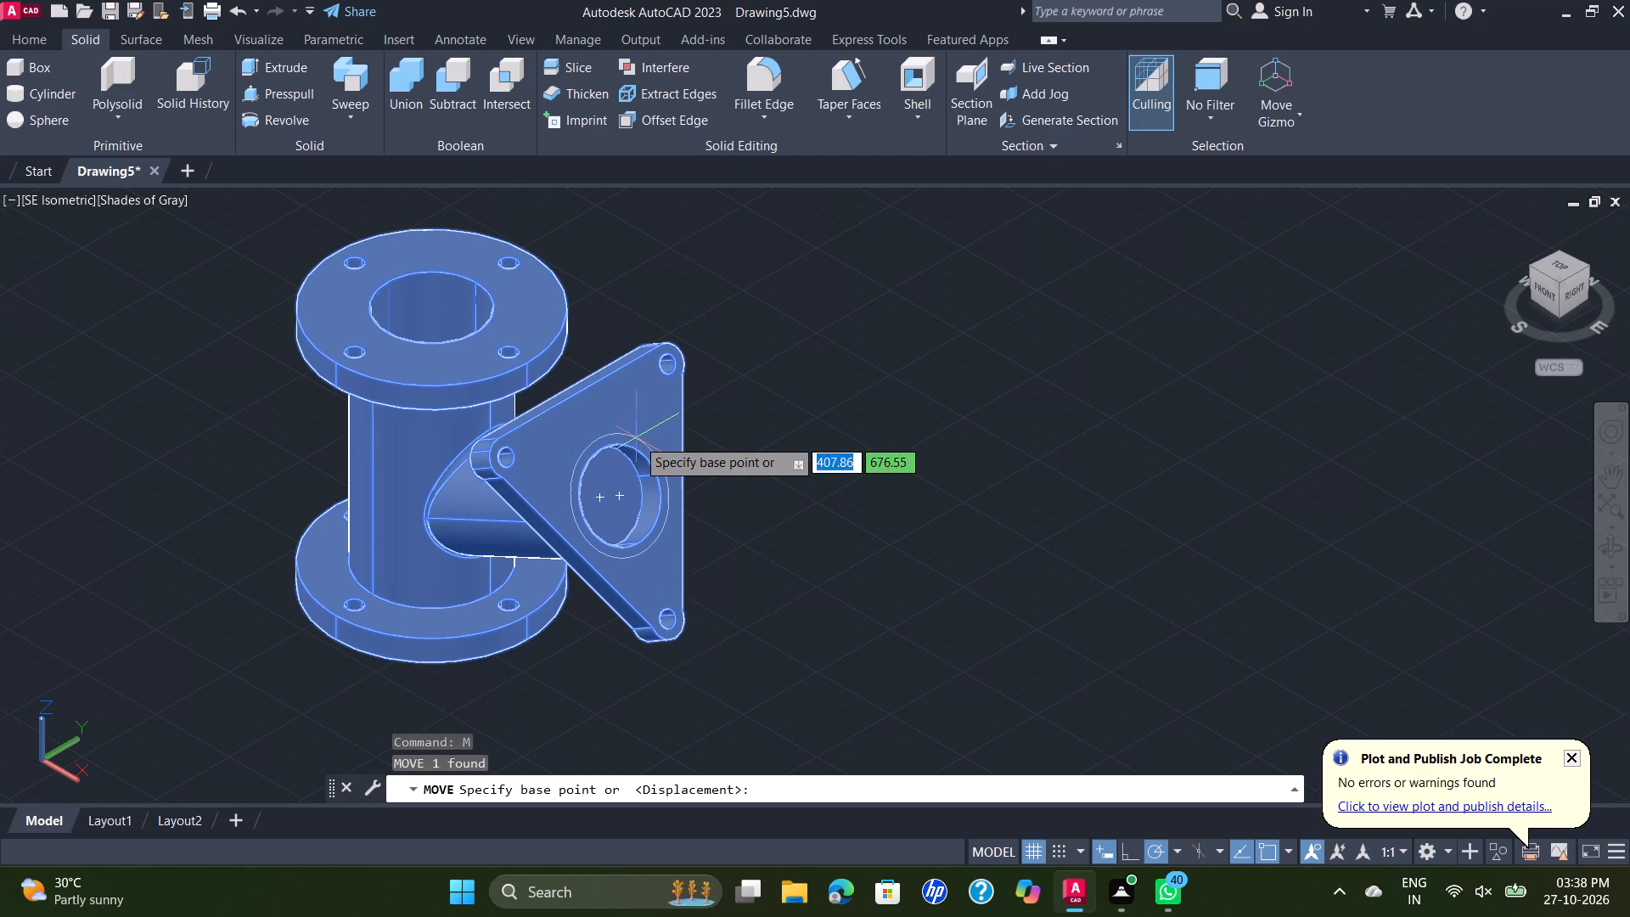
{"action": "left_click", "coordinate": [641, 416]}
{"action": "left_click", "coordinate": [1282, 411]}
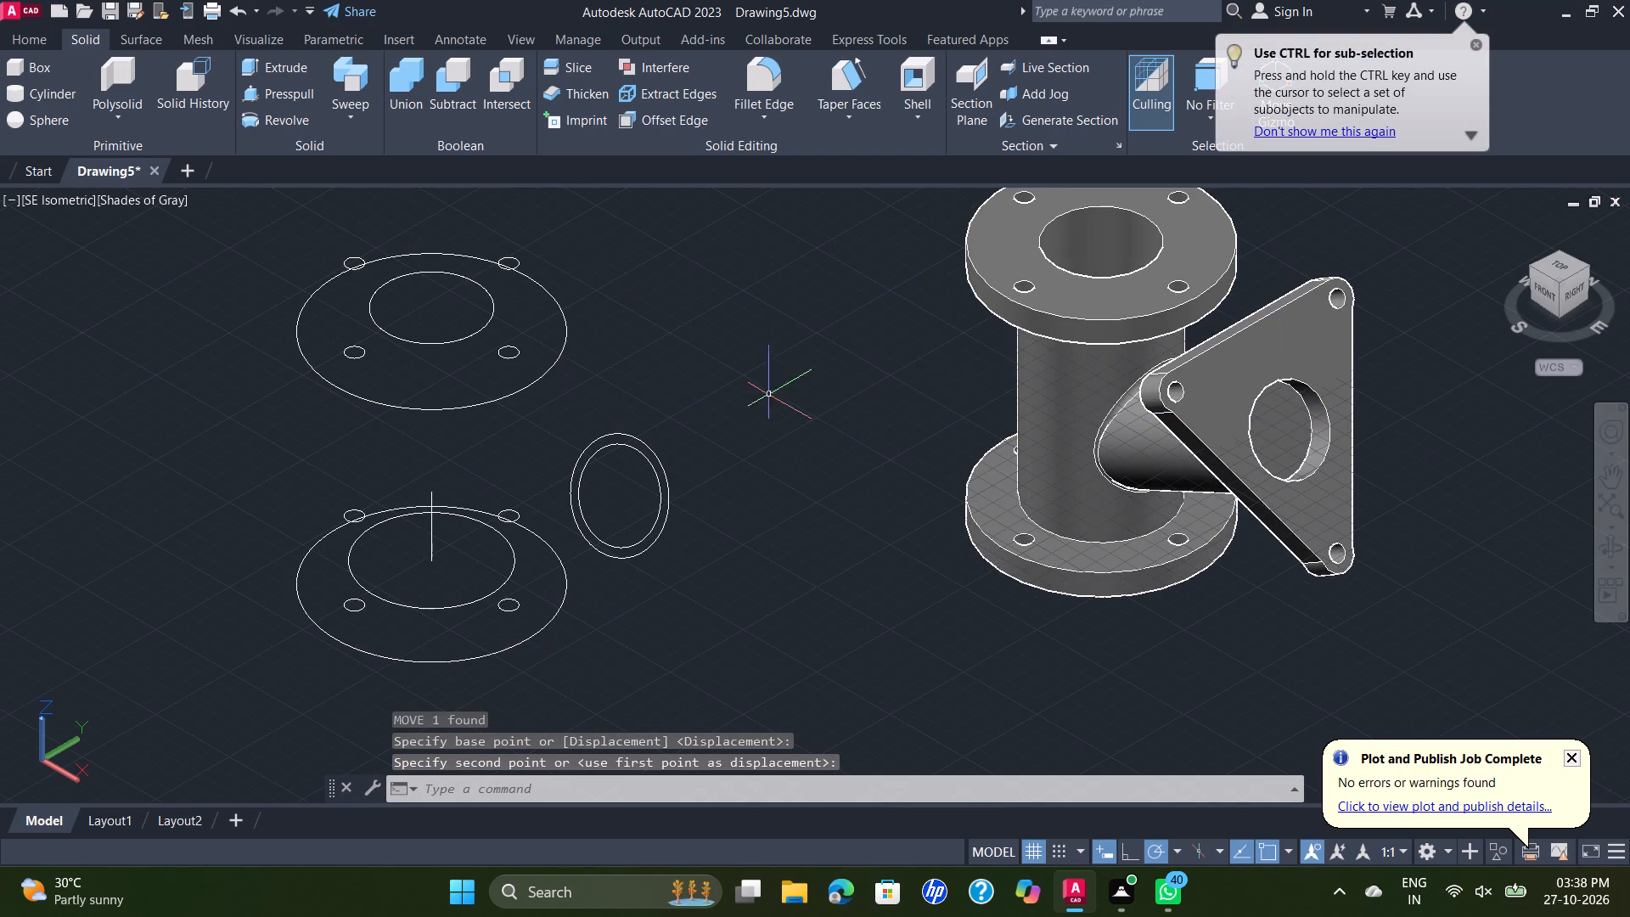
Erase all the leftover construction circles and the line at the solid's former position.
{"action": "left_click", "coordinate": [724, 256]}
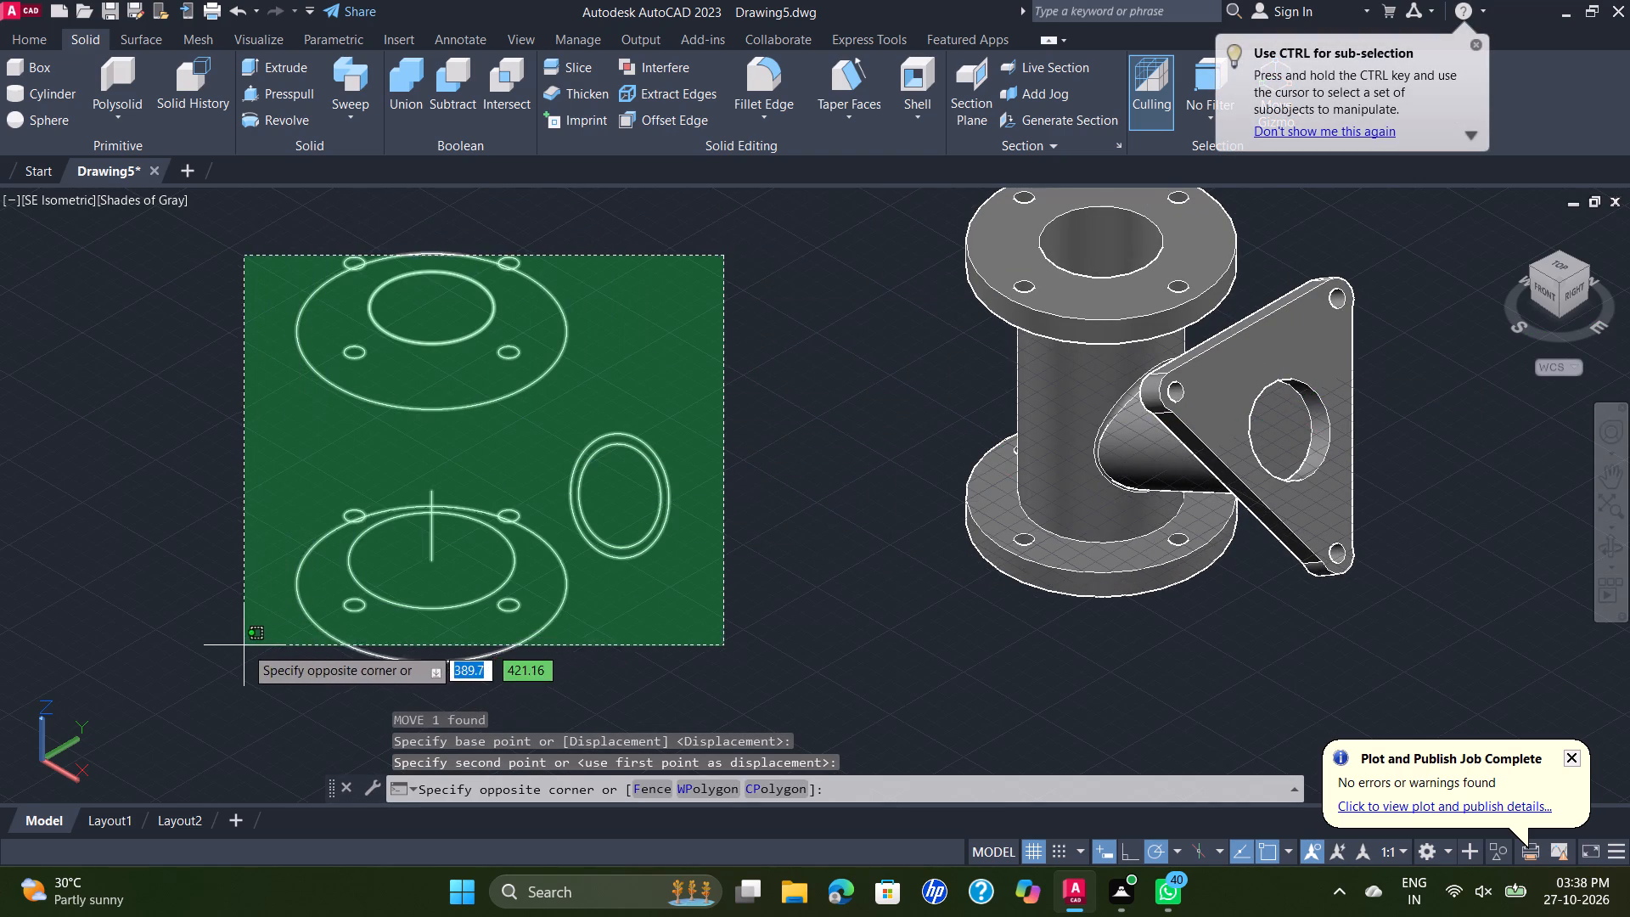
{"action": "left_click", "coordinate": [239, 649]}
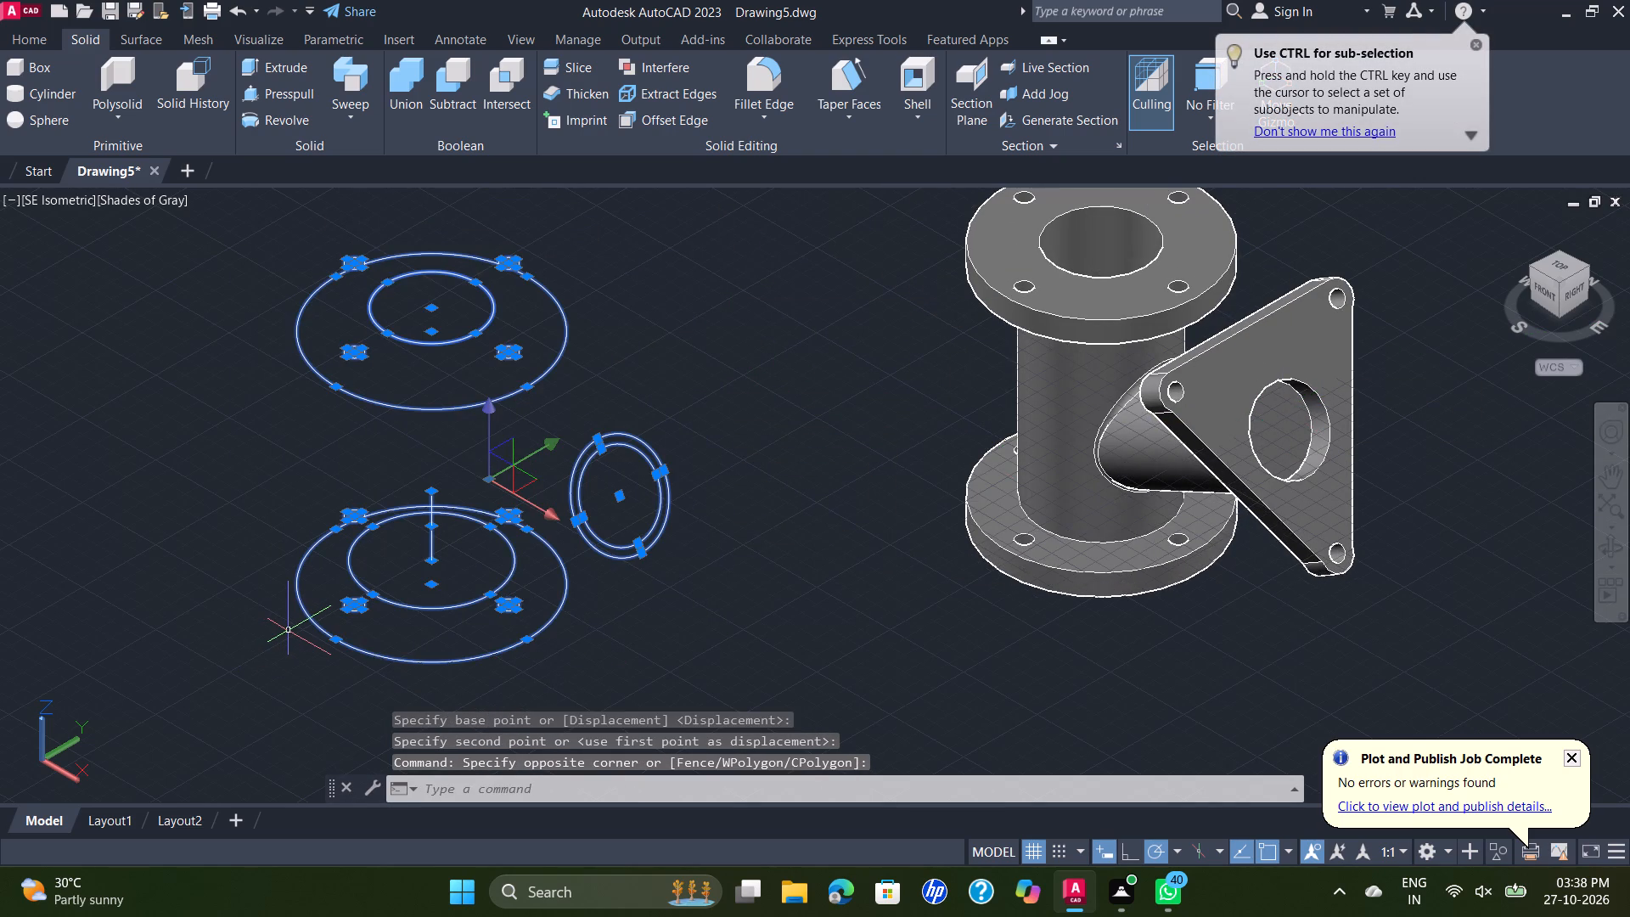
{"action": "key", "text": "Delete"}
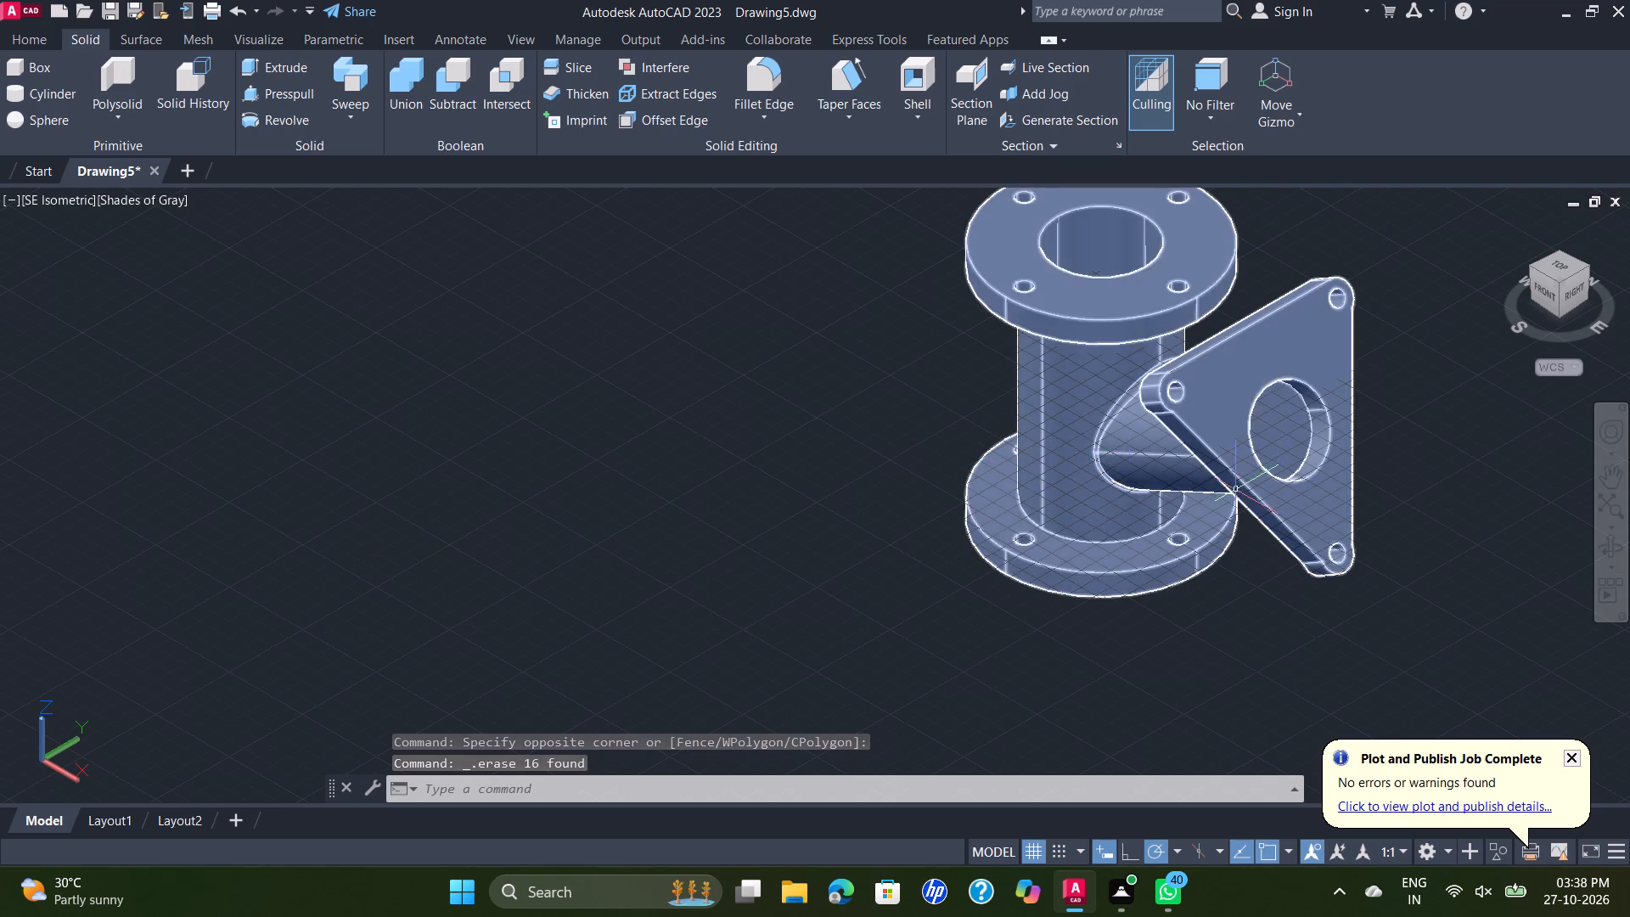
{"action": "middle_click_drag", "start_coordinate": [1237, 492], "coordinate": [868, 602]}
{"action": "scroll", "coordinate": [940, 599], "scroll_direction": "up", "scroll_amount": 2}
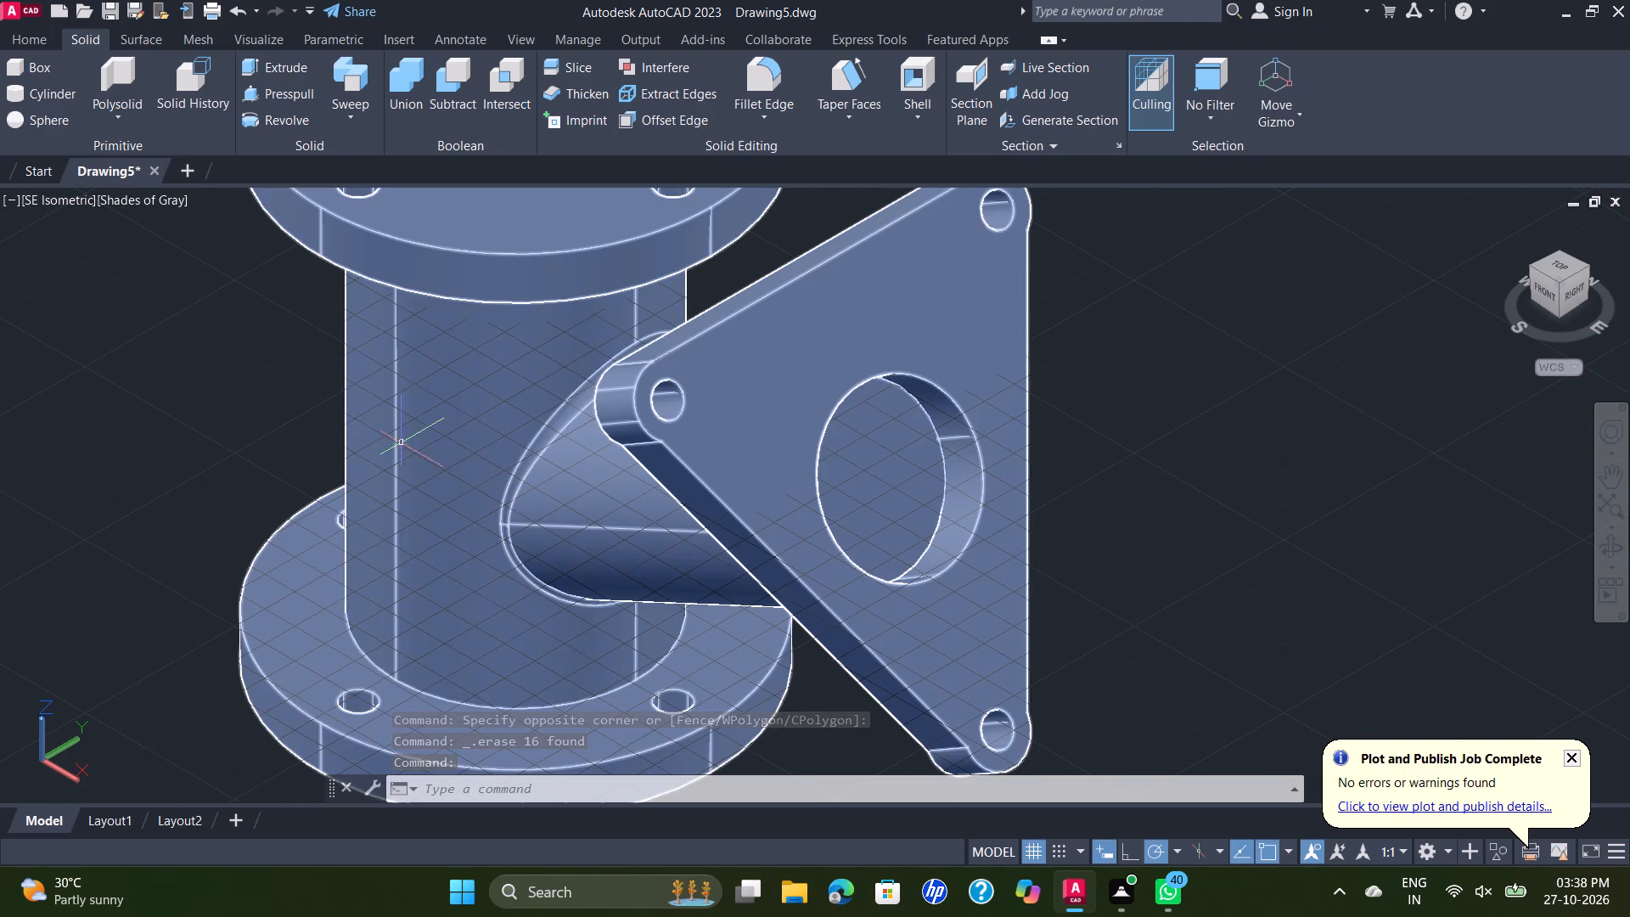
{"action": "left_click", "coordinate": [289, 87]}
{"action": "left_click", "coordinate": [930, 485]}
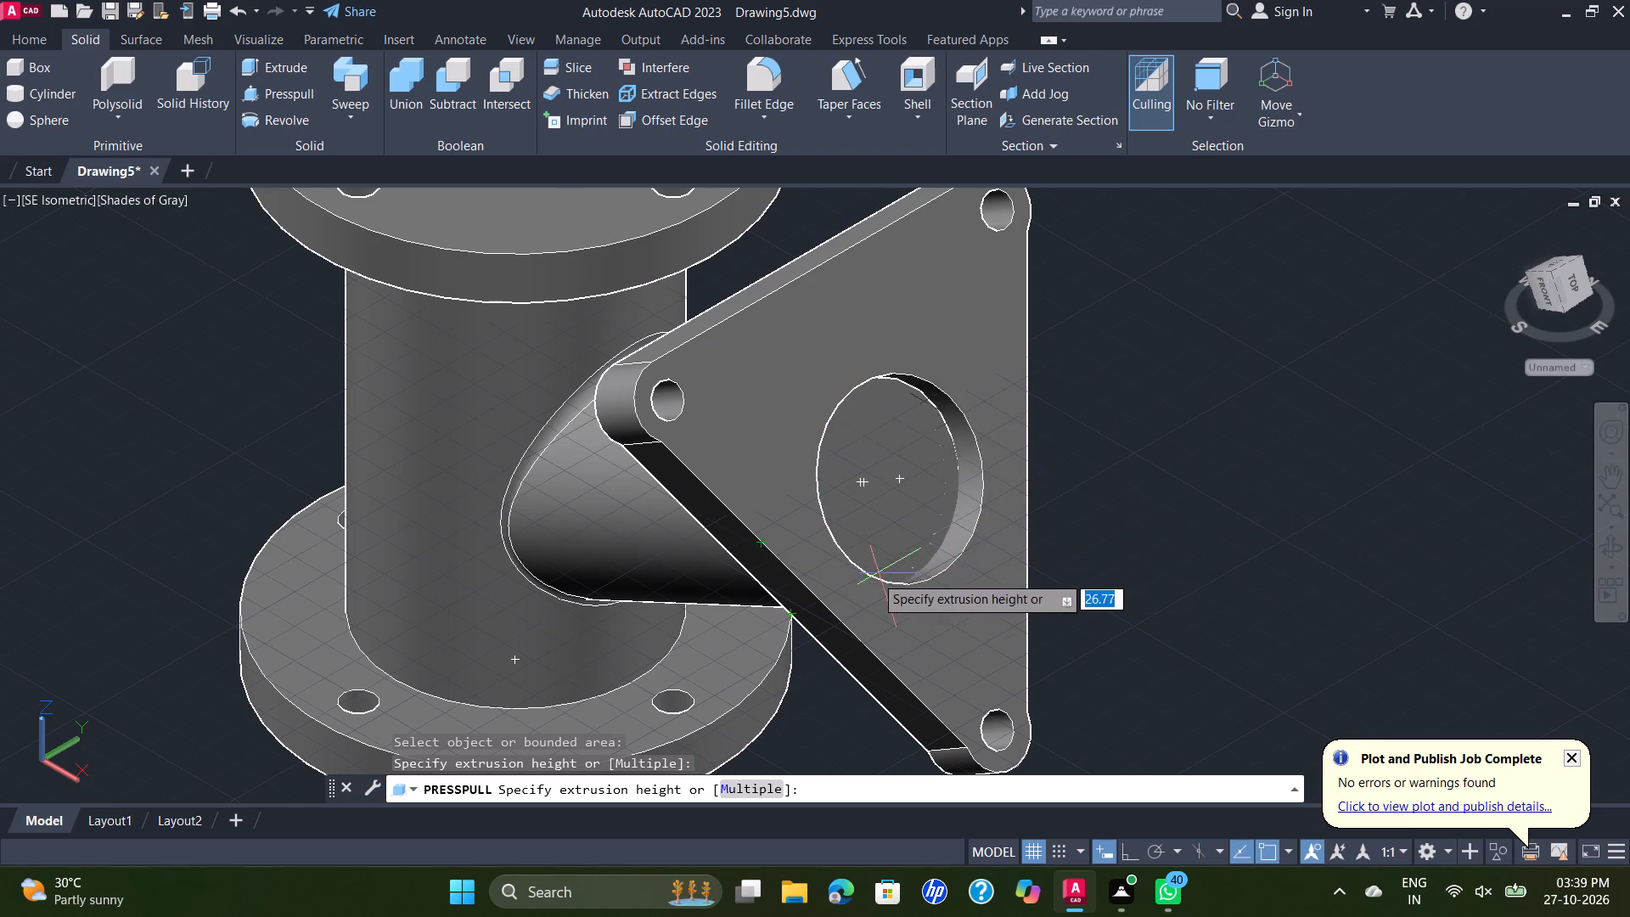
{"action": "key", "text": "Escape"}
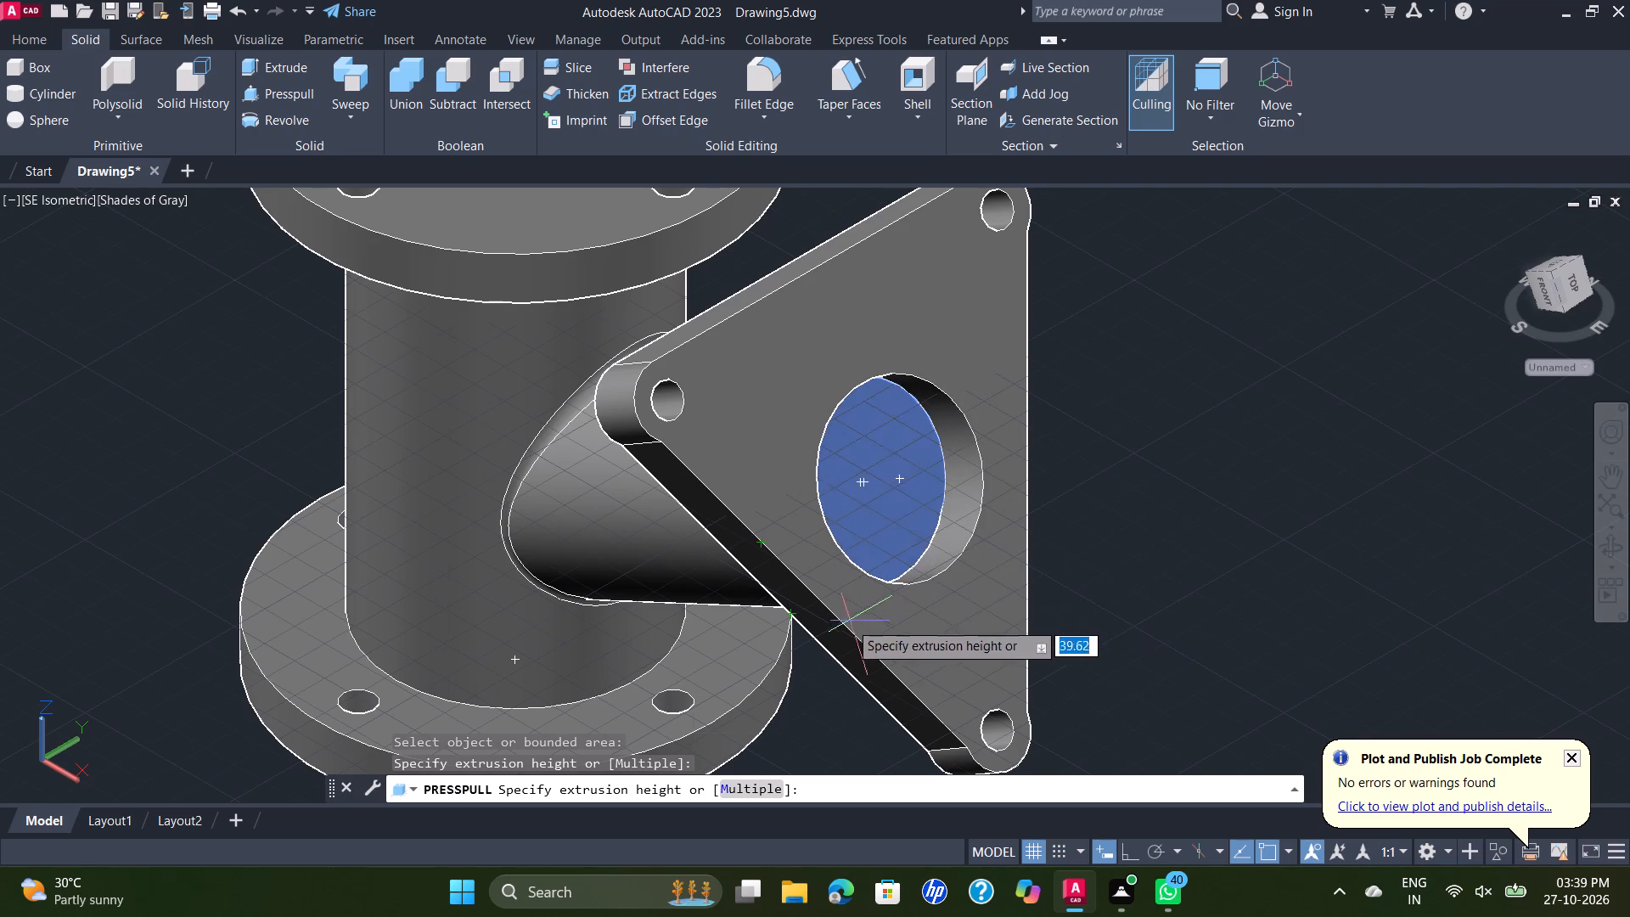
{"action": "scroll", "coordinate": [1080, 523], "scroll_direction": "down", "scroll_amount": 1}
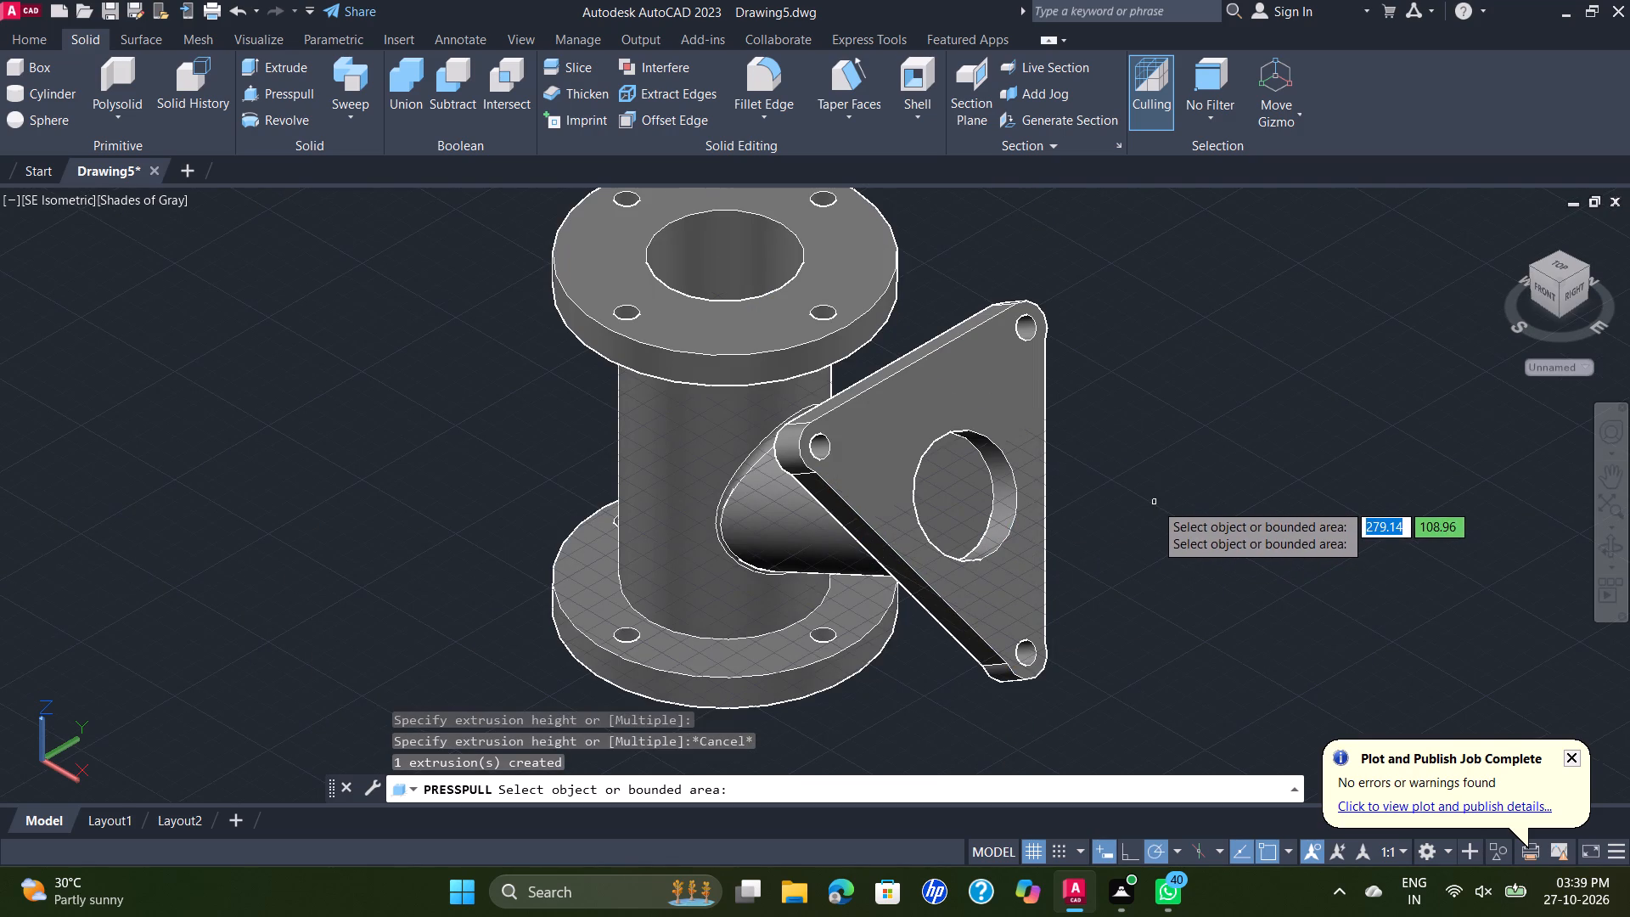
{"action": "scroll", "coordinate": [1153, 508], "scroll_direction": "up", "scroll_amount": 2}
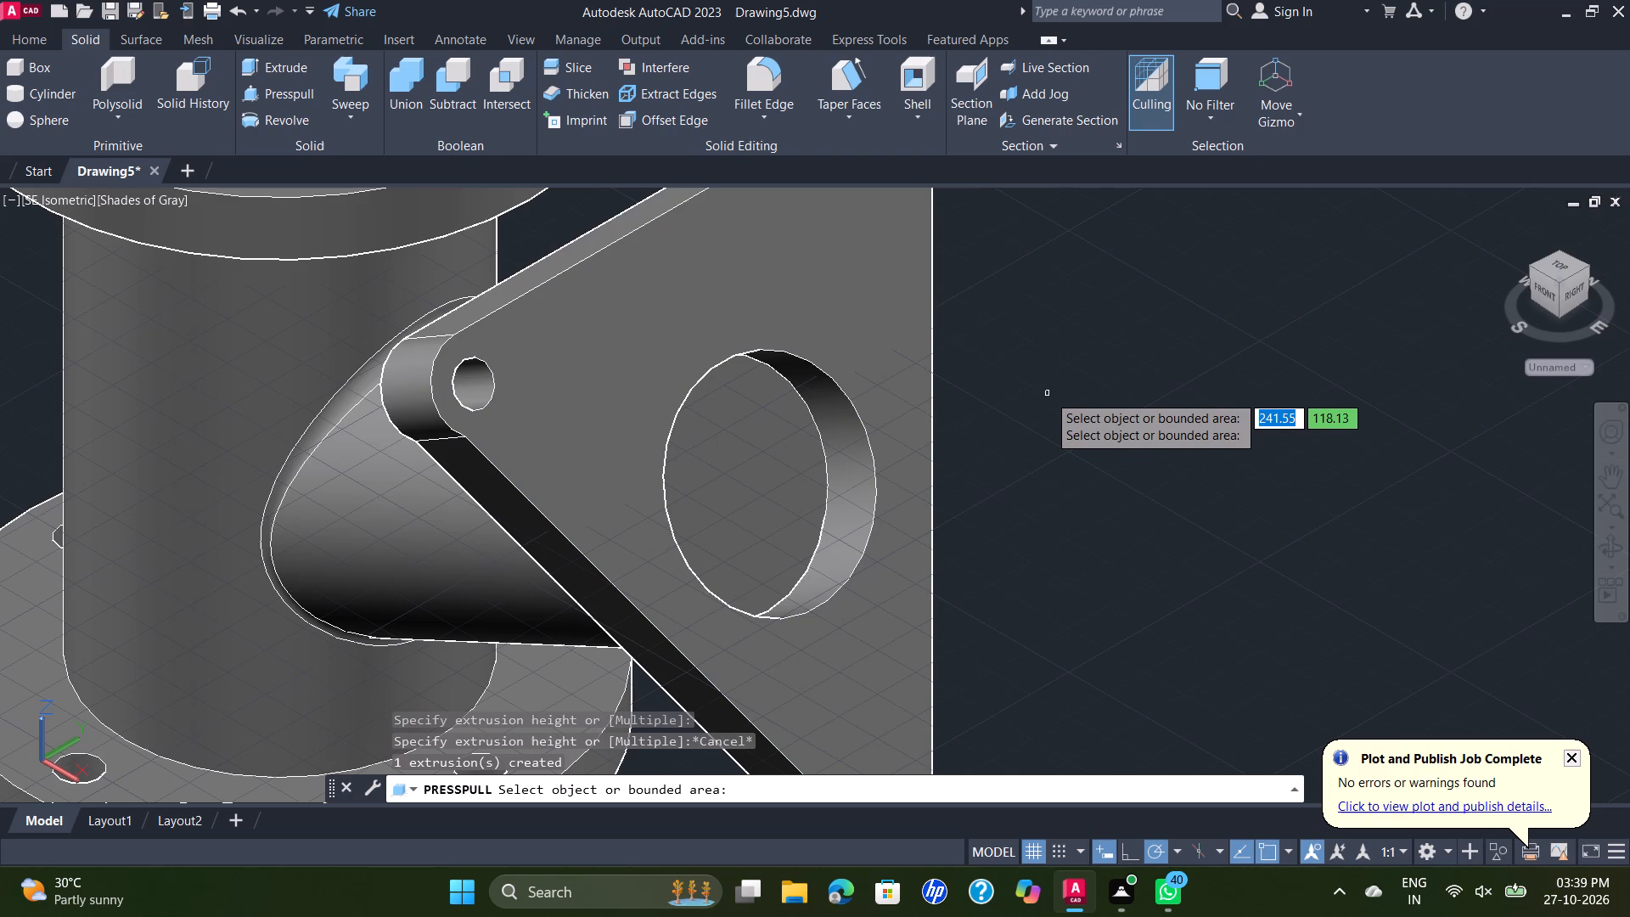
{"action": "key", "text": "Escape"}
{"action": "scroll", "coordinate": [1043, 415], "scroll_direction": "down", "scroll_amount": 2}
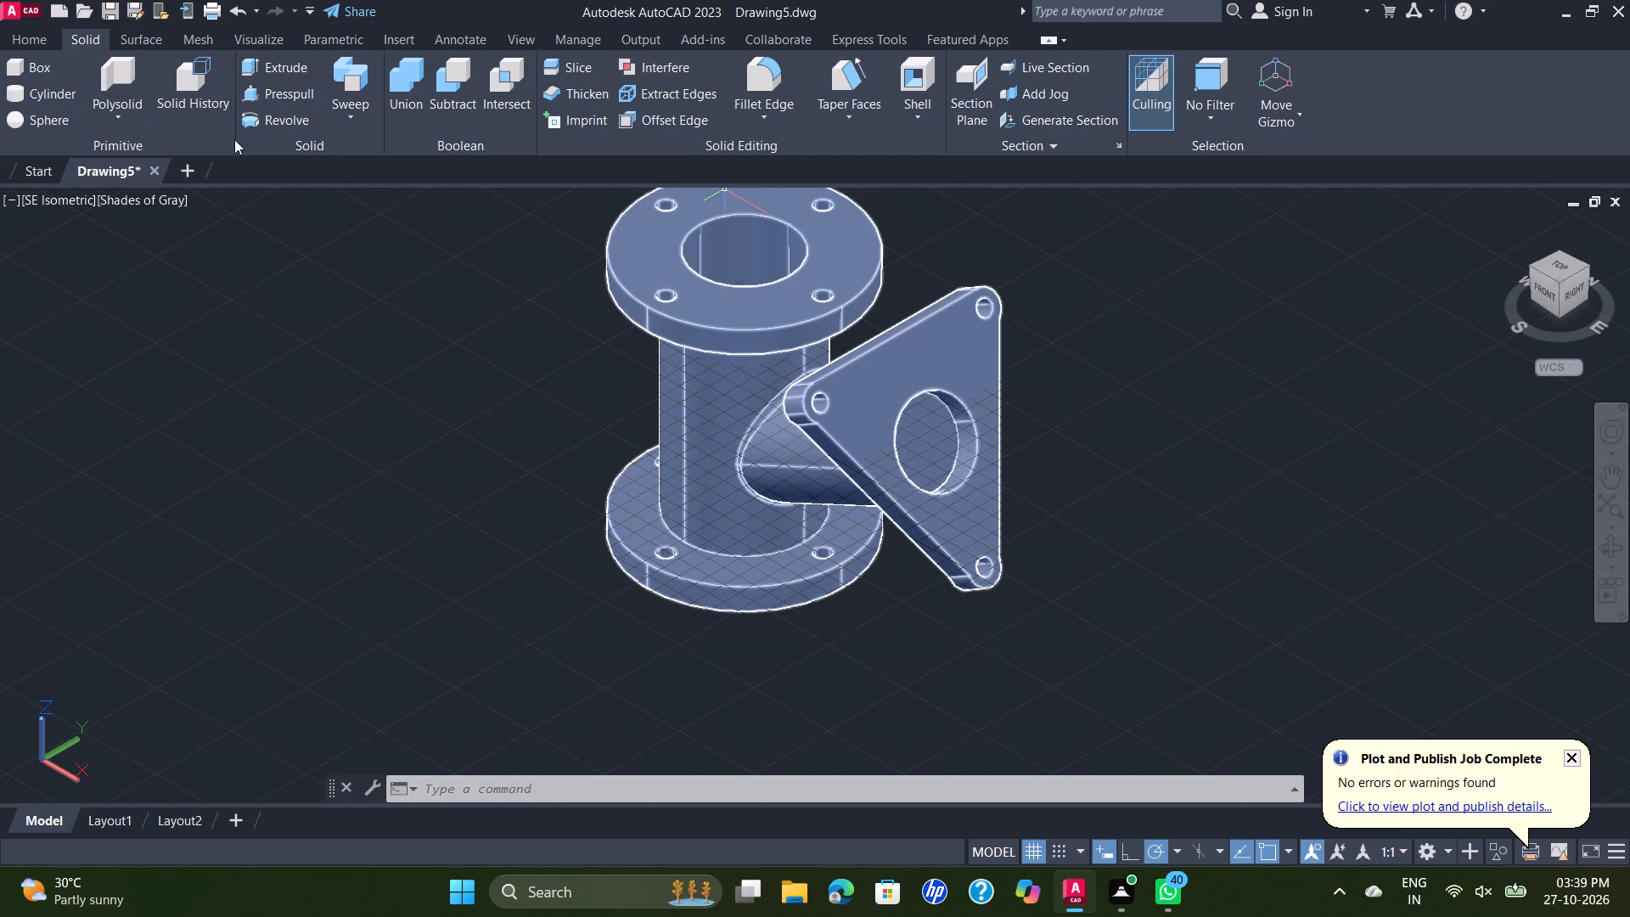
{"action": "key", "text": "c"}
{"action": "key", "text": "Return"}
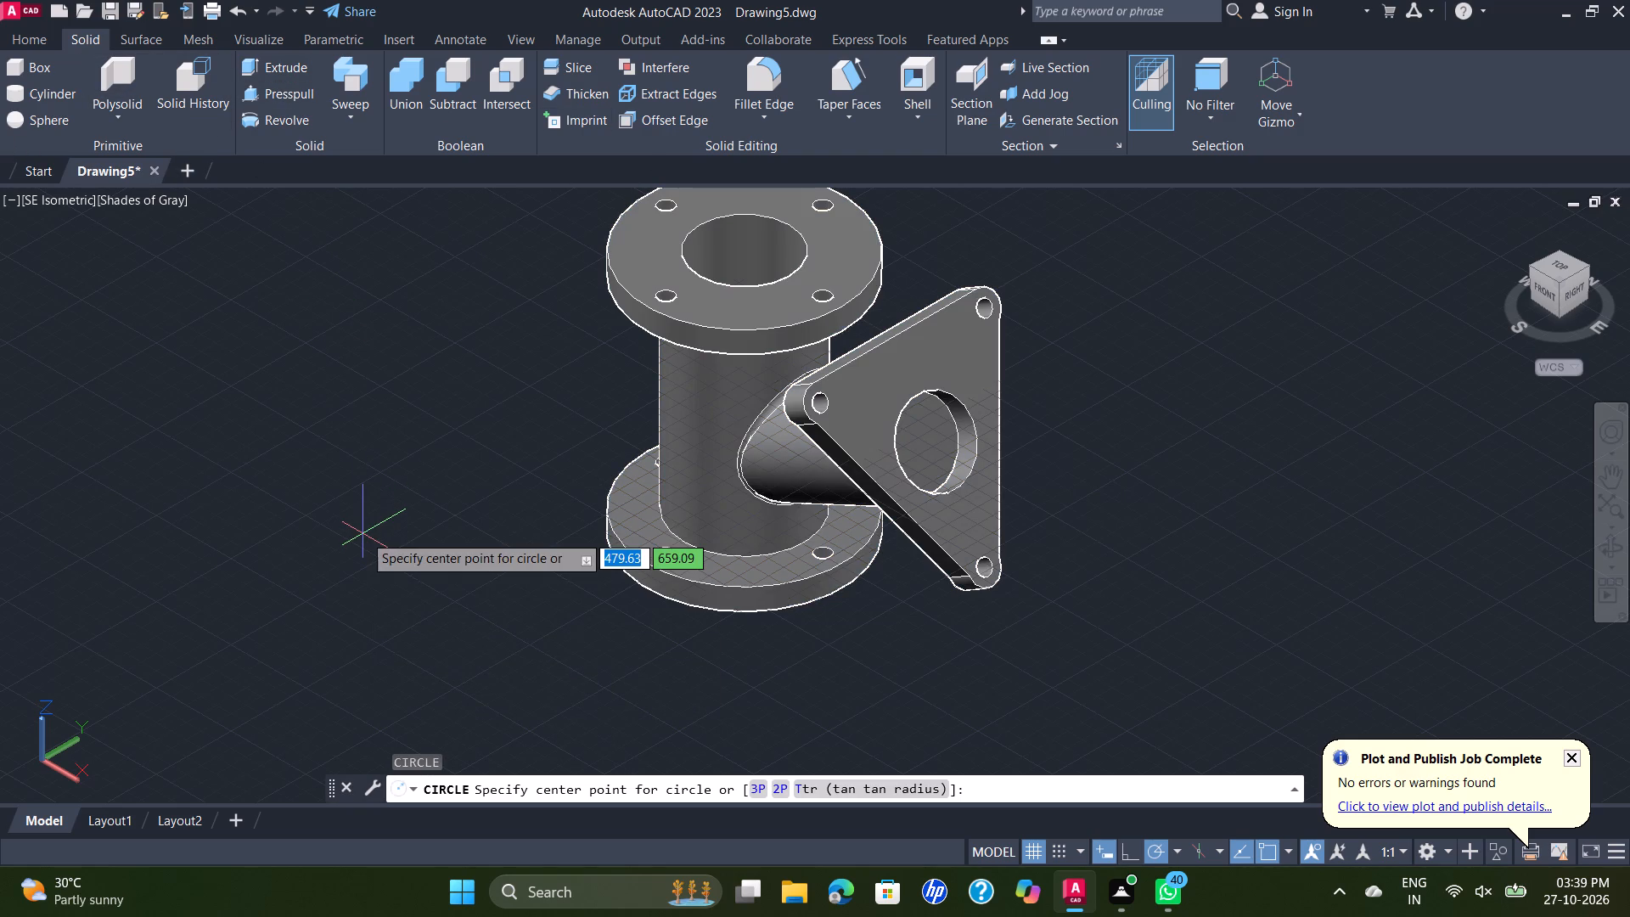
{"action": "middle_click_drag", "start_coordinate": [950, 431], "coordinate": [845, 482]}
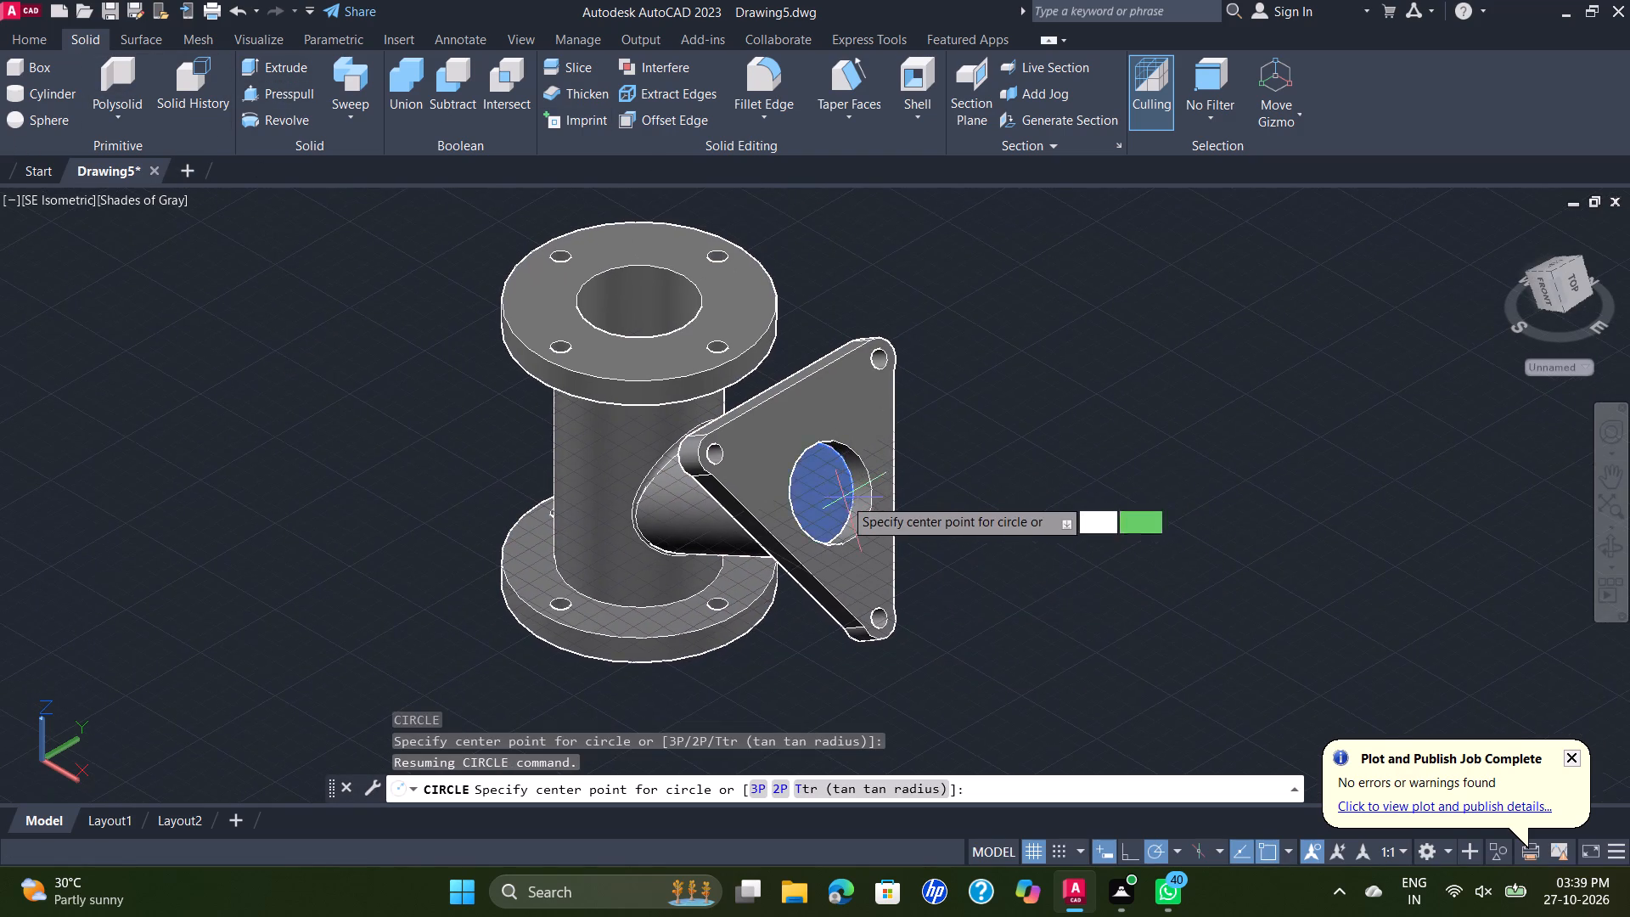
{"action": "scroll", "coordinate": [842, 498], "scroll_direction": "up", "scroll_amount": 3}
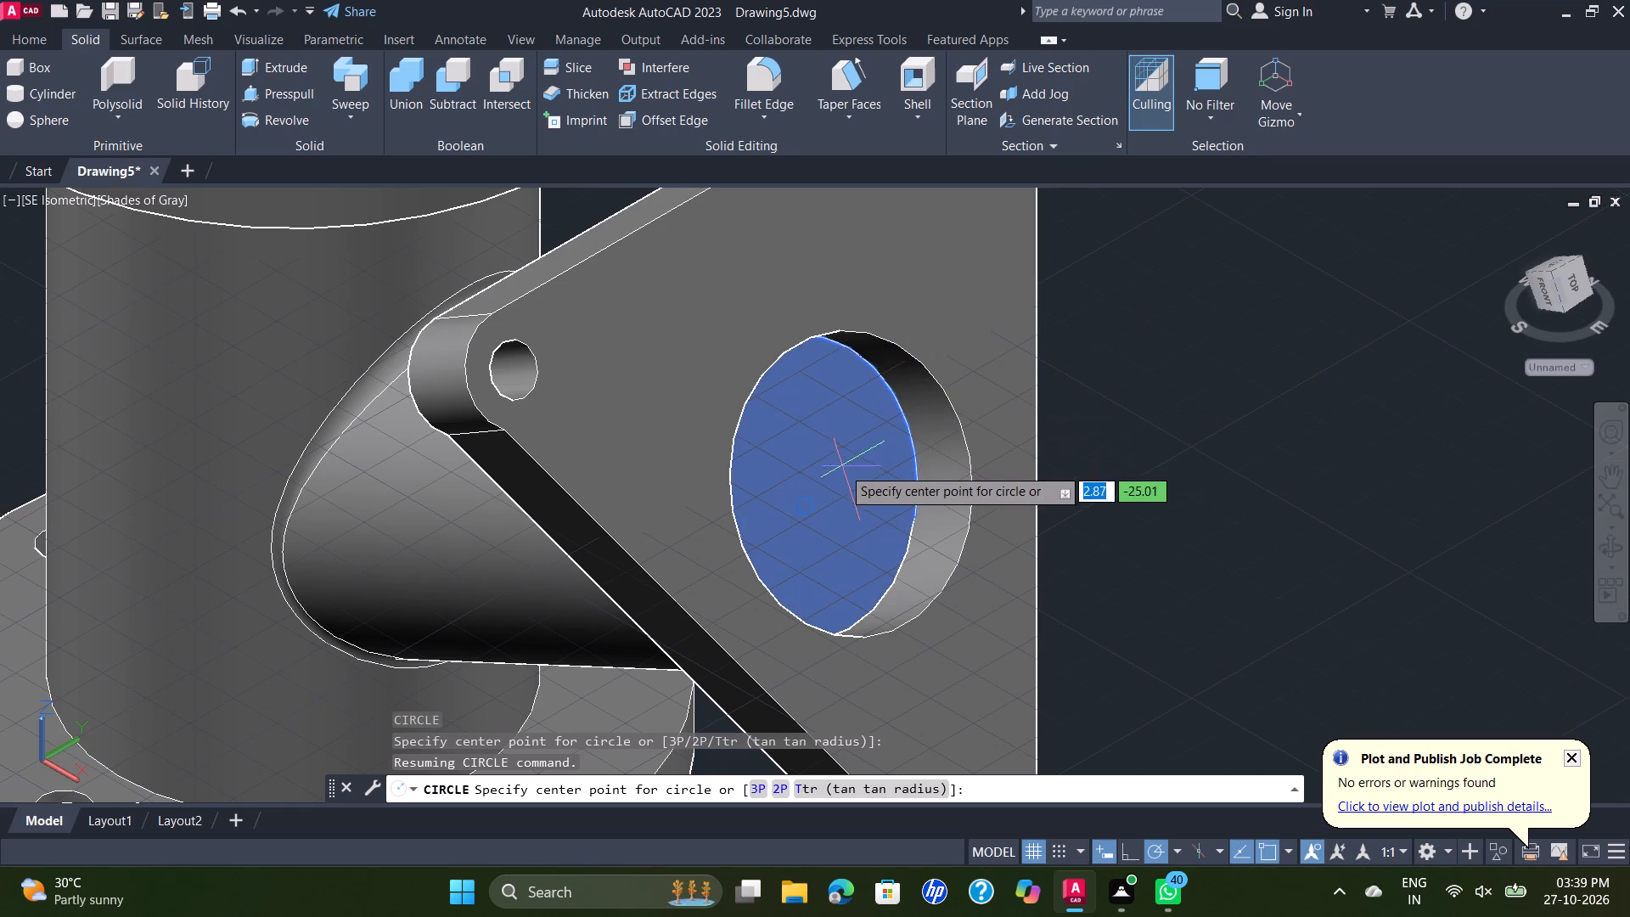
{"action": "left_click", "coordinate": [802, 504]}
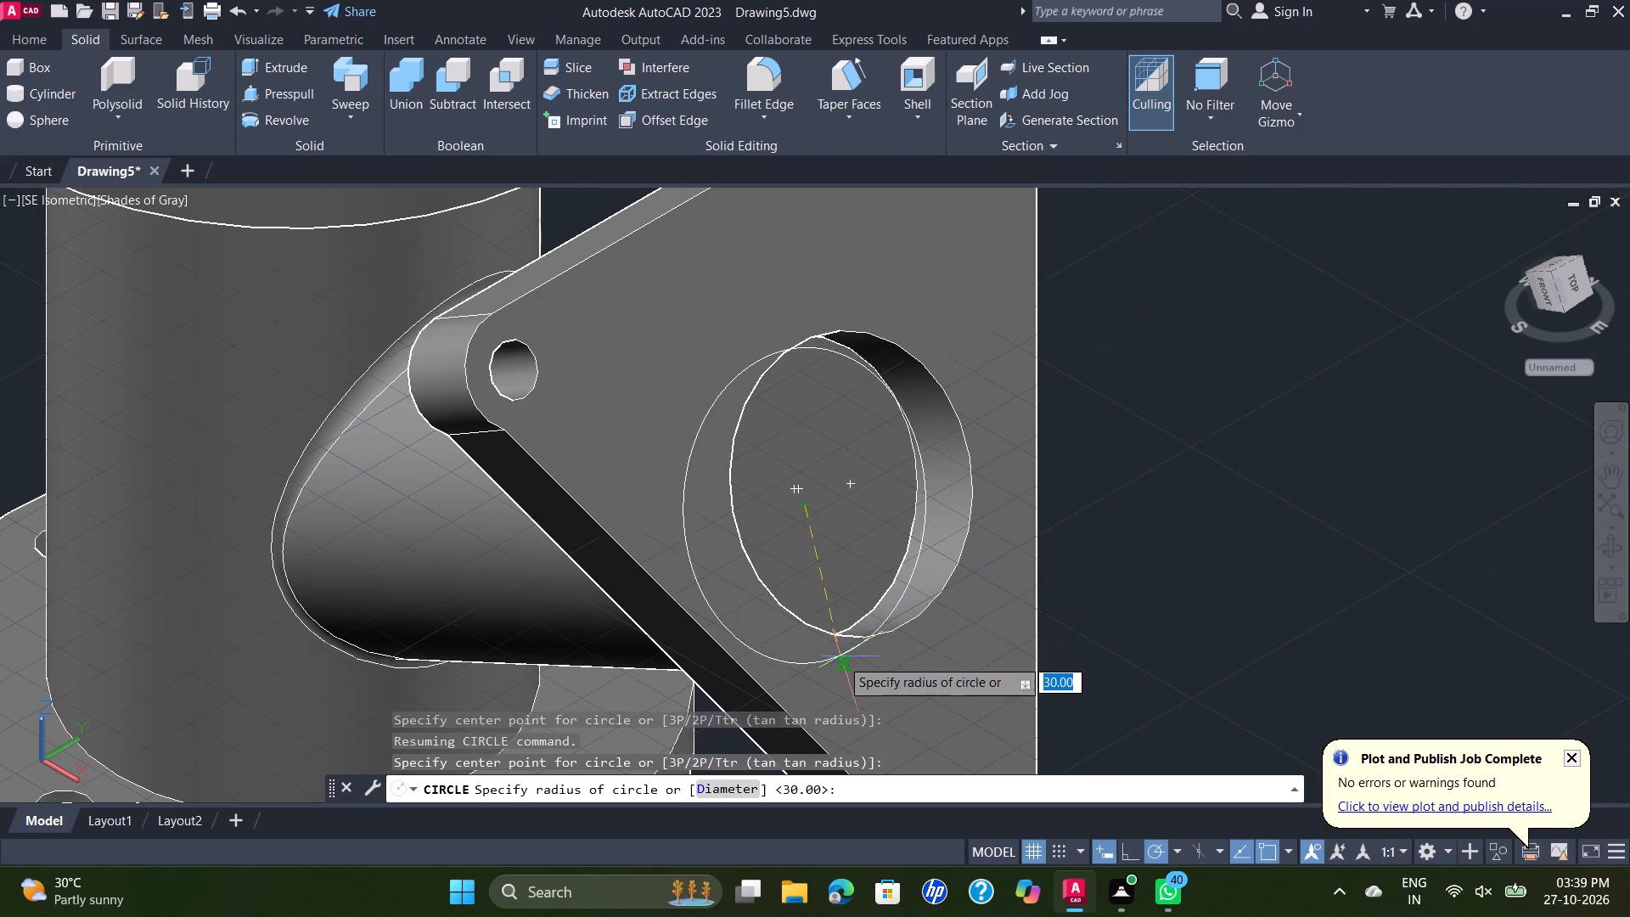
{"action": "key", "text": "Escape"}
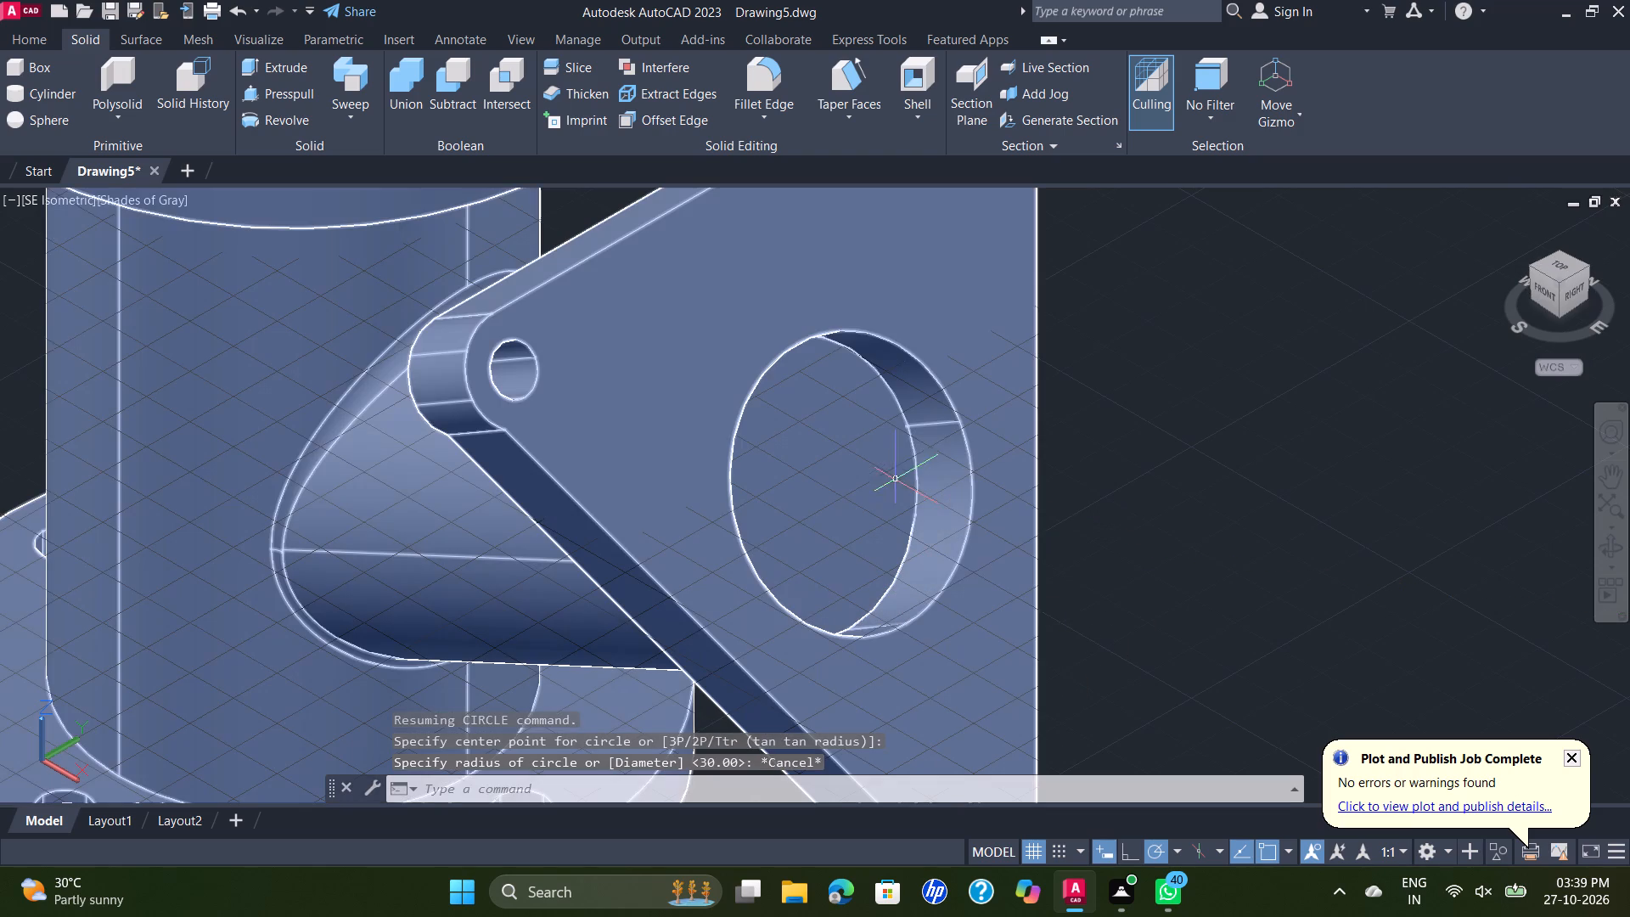
Draw a 50-diameter circle on the recessed face inside the triangular flange's opening, centred near the middle of that face.
{"action": "key", "text": "space"}
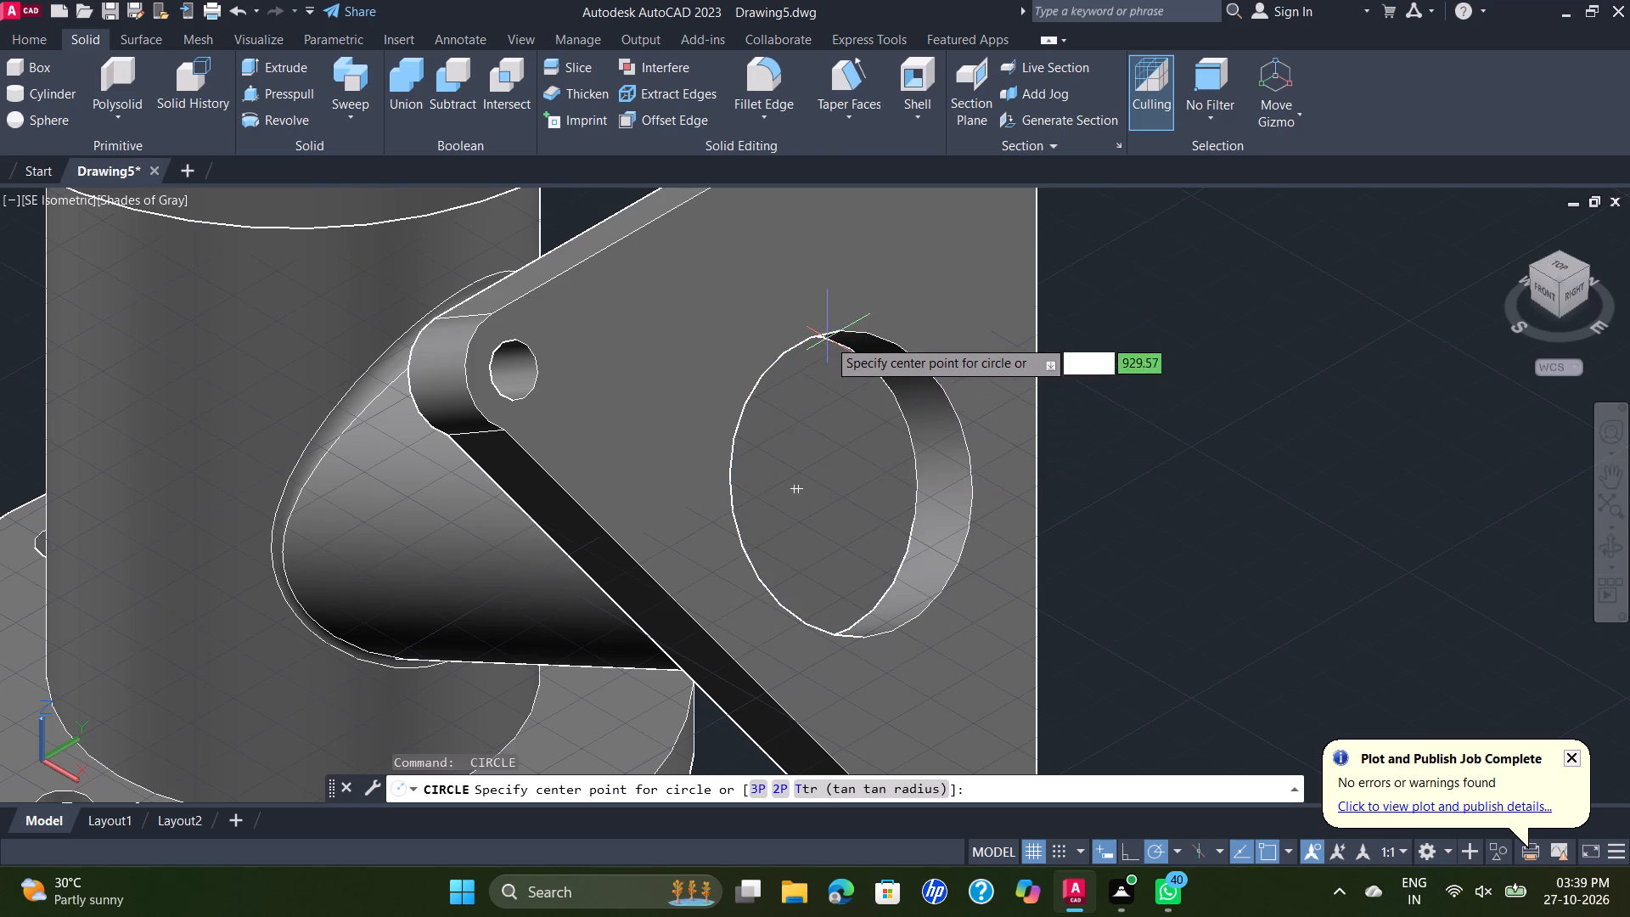
{"action": "left_click", "coordinate": [802, 507]}
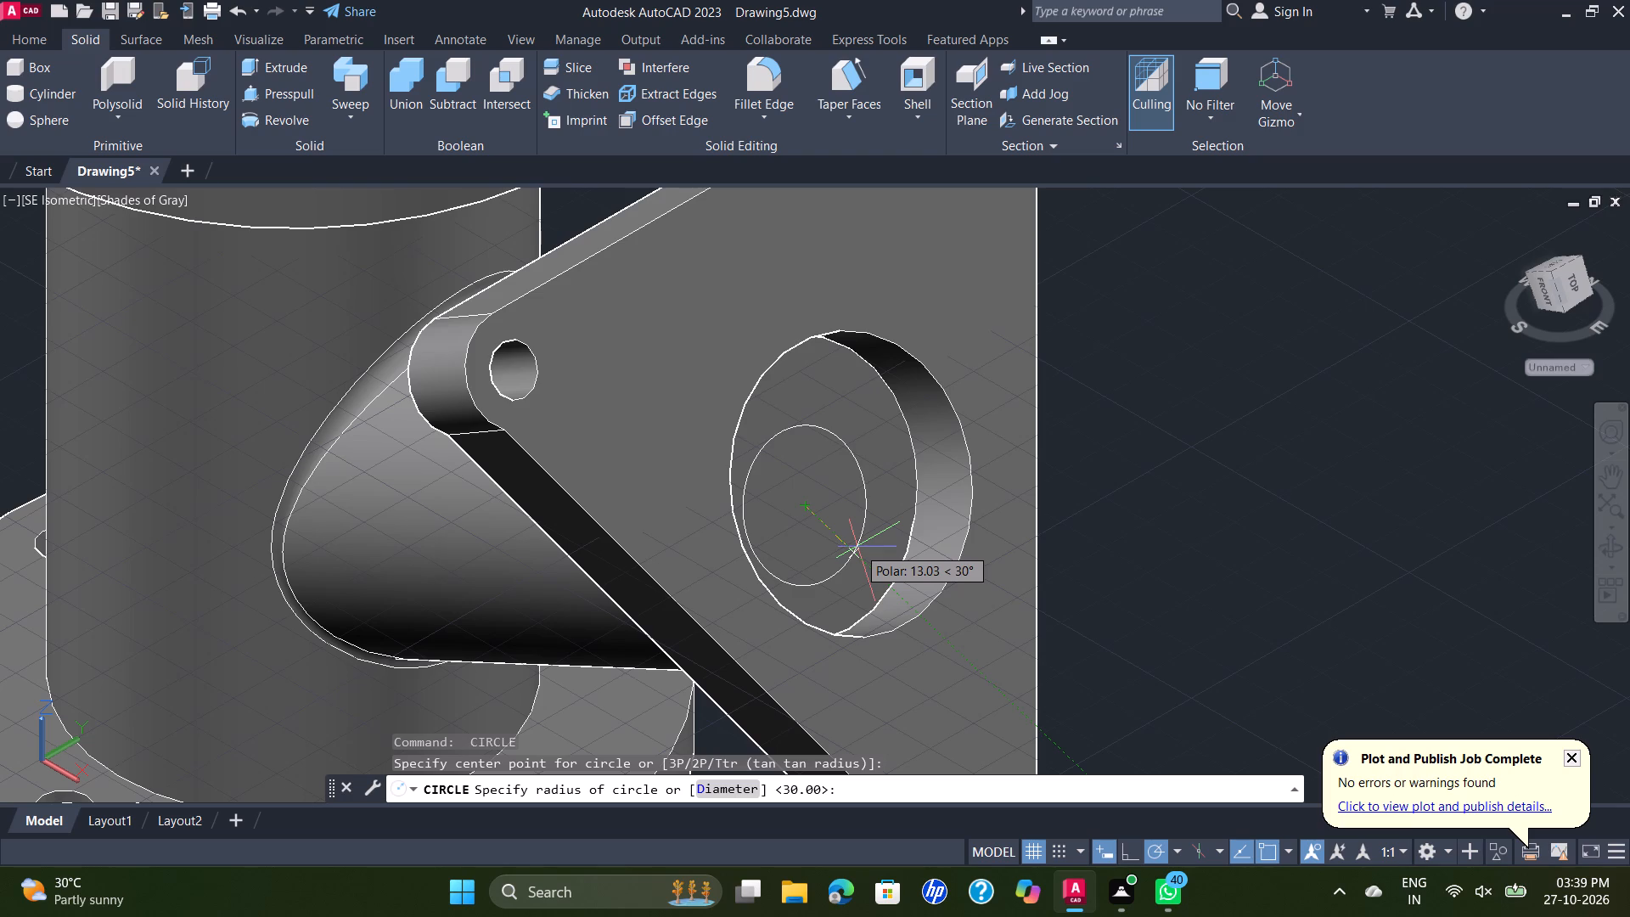
{"action": "key", "text": "d"}
{"action": "key", "text": "Return"}
{"action": "type", "text": "50"}
{"action": "key", "text": "Return"}
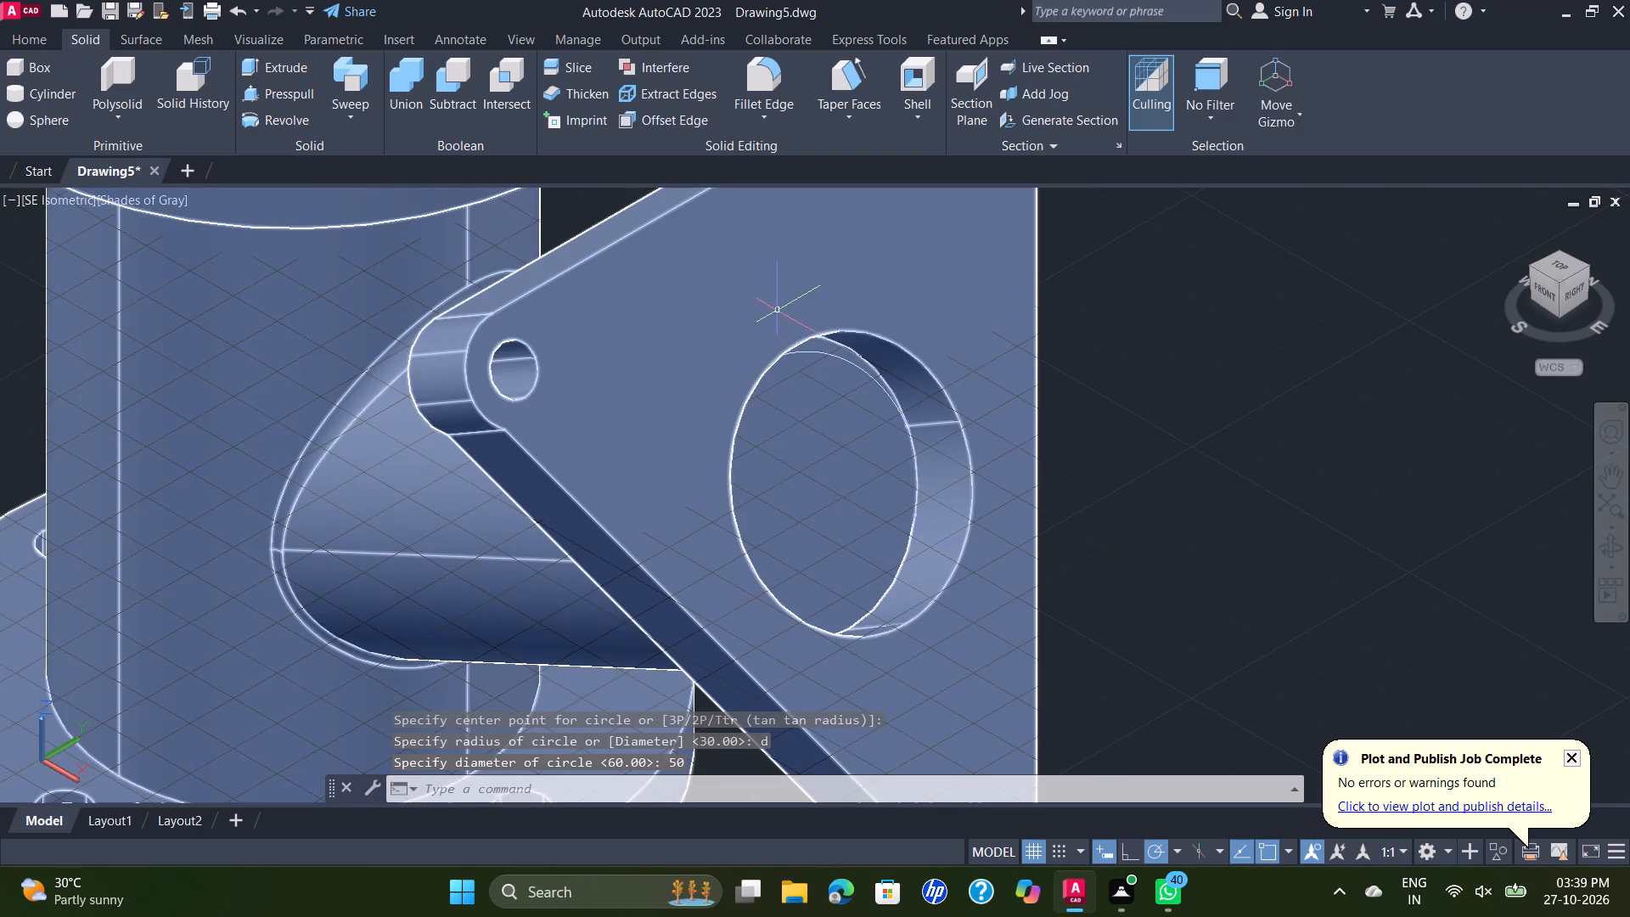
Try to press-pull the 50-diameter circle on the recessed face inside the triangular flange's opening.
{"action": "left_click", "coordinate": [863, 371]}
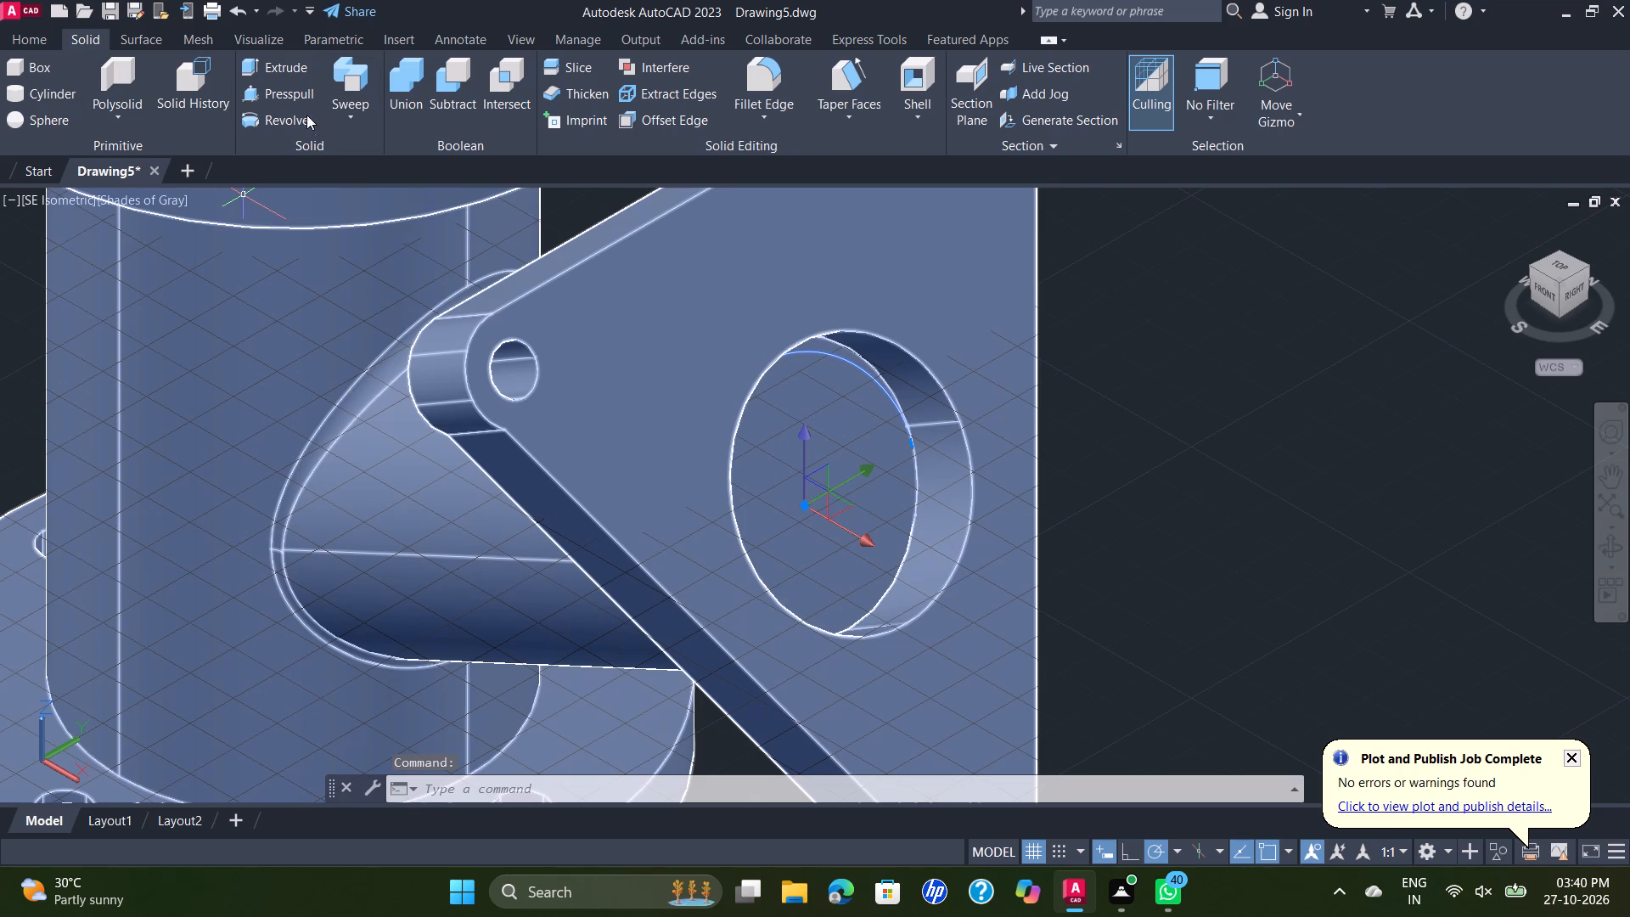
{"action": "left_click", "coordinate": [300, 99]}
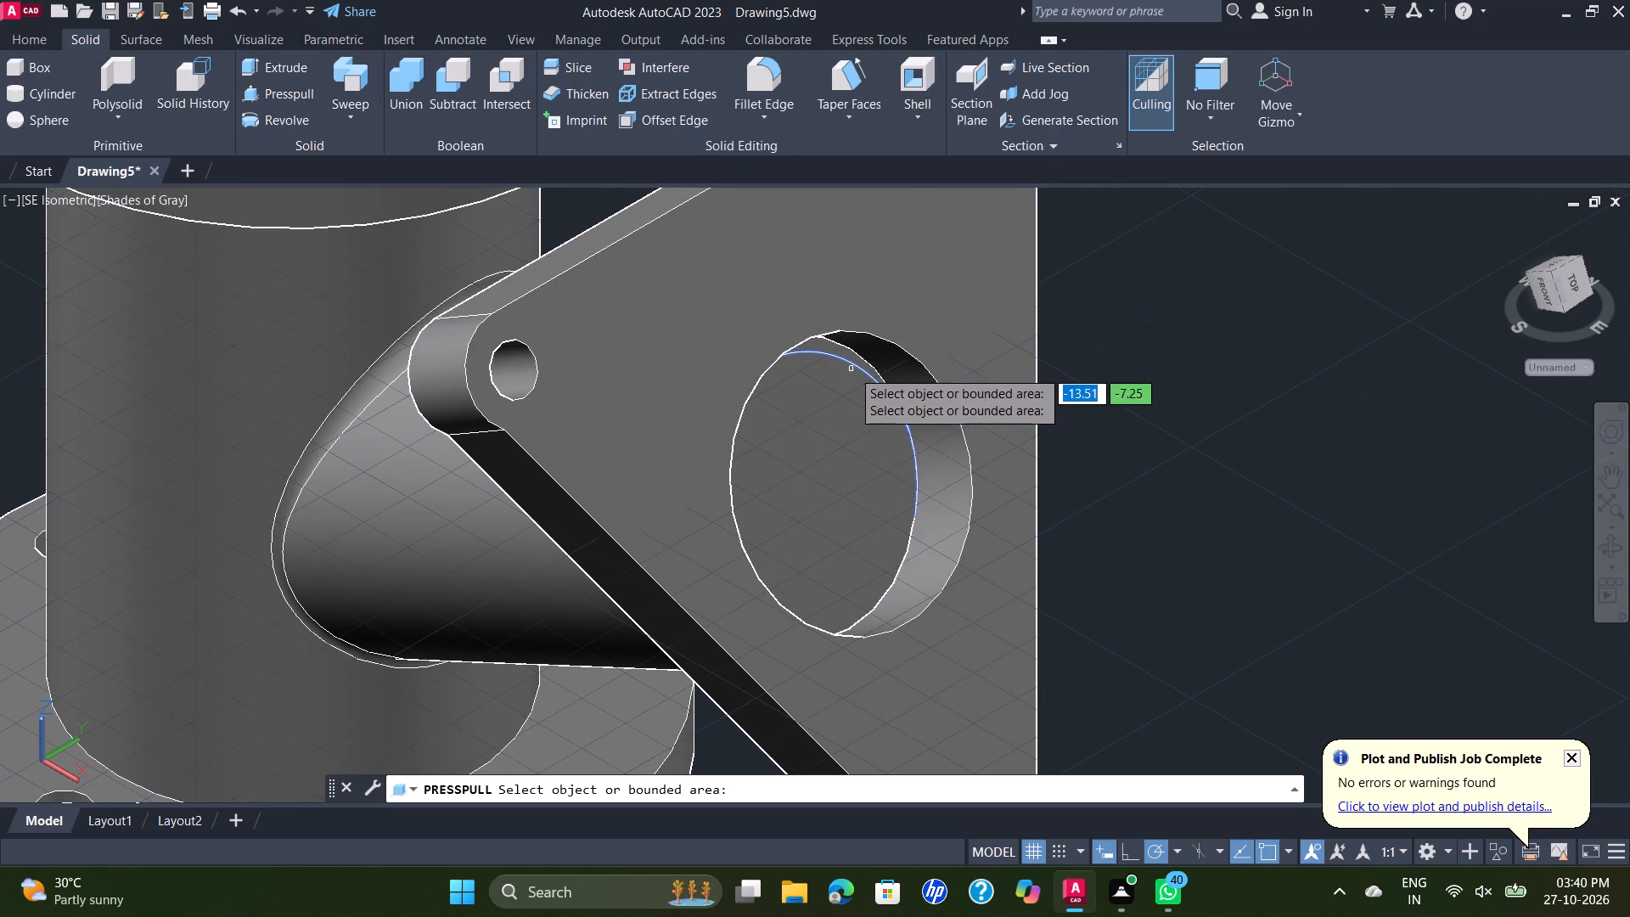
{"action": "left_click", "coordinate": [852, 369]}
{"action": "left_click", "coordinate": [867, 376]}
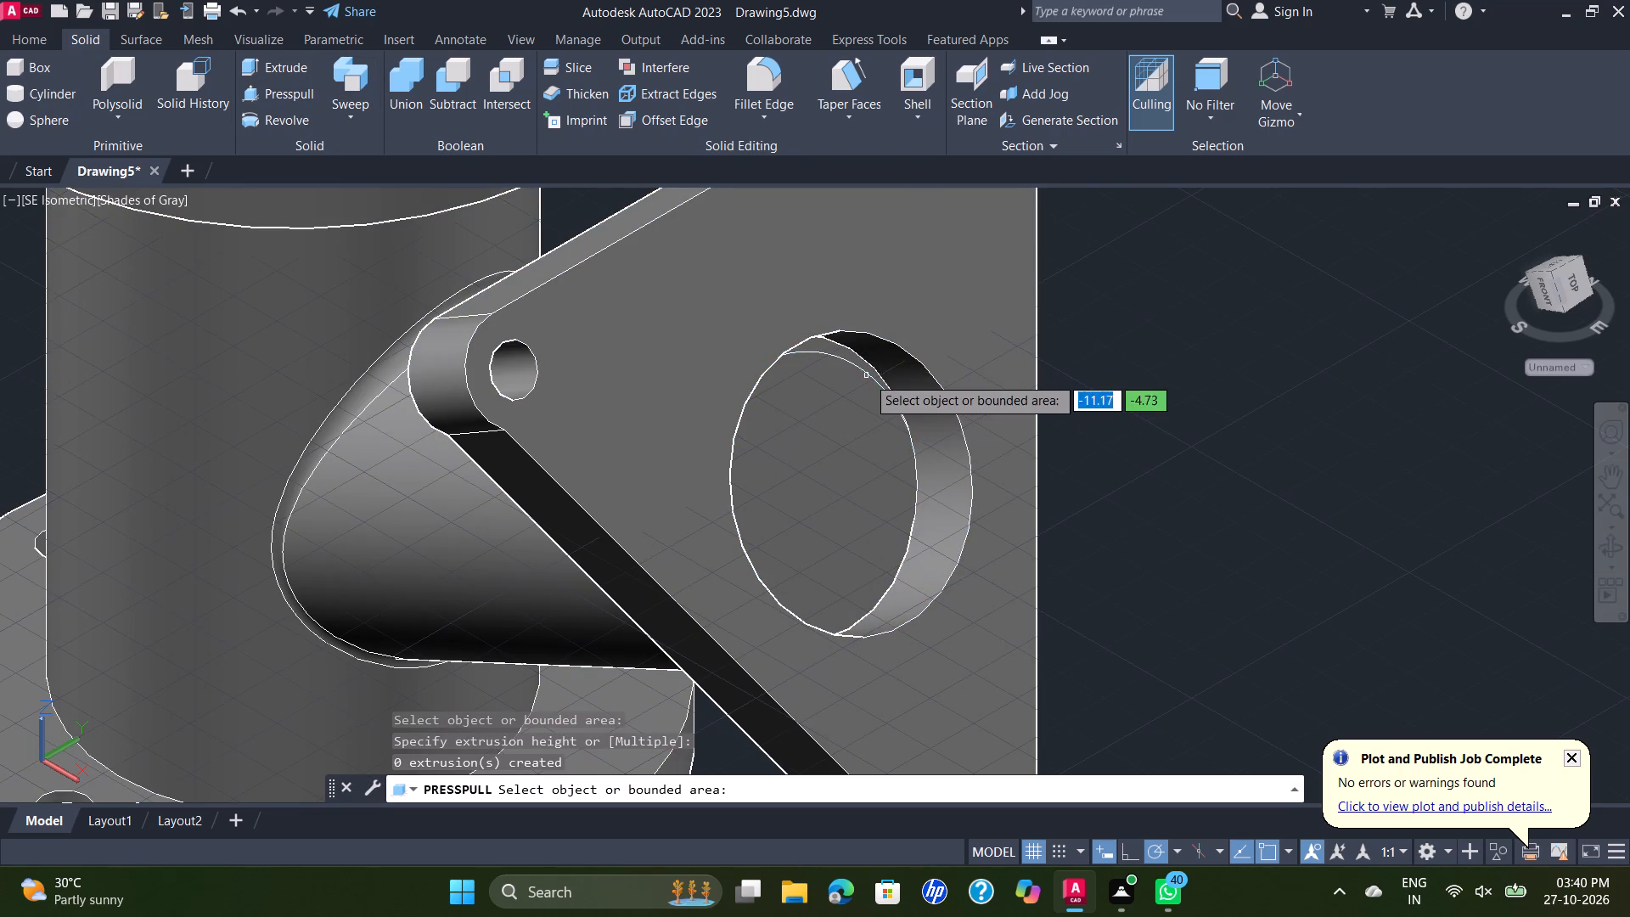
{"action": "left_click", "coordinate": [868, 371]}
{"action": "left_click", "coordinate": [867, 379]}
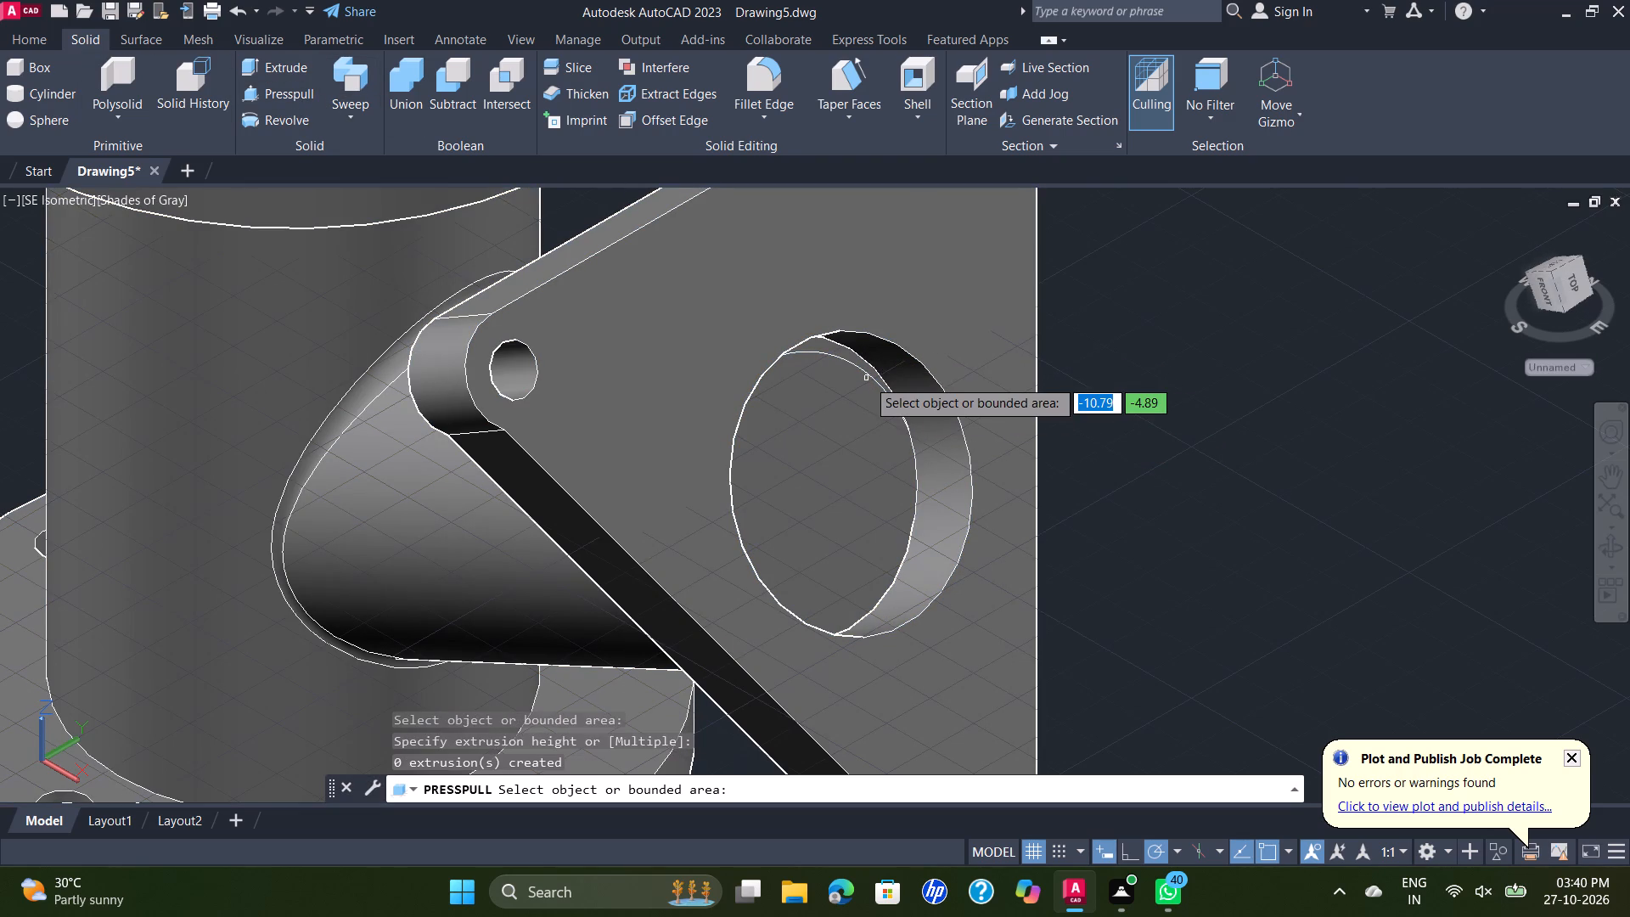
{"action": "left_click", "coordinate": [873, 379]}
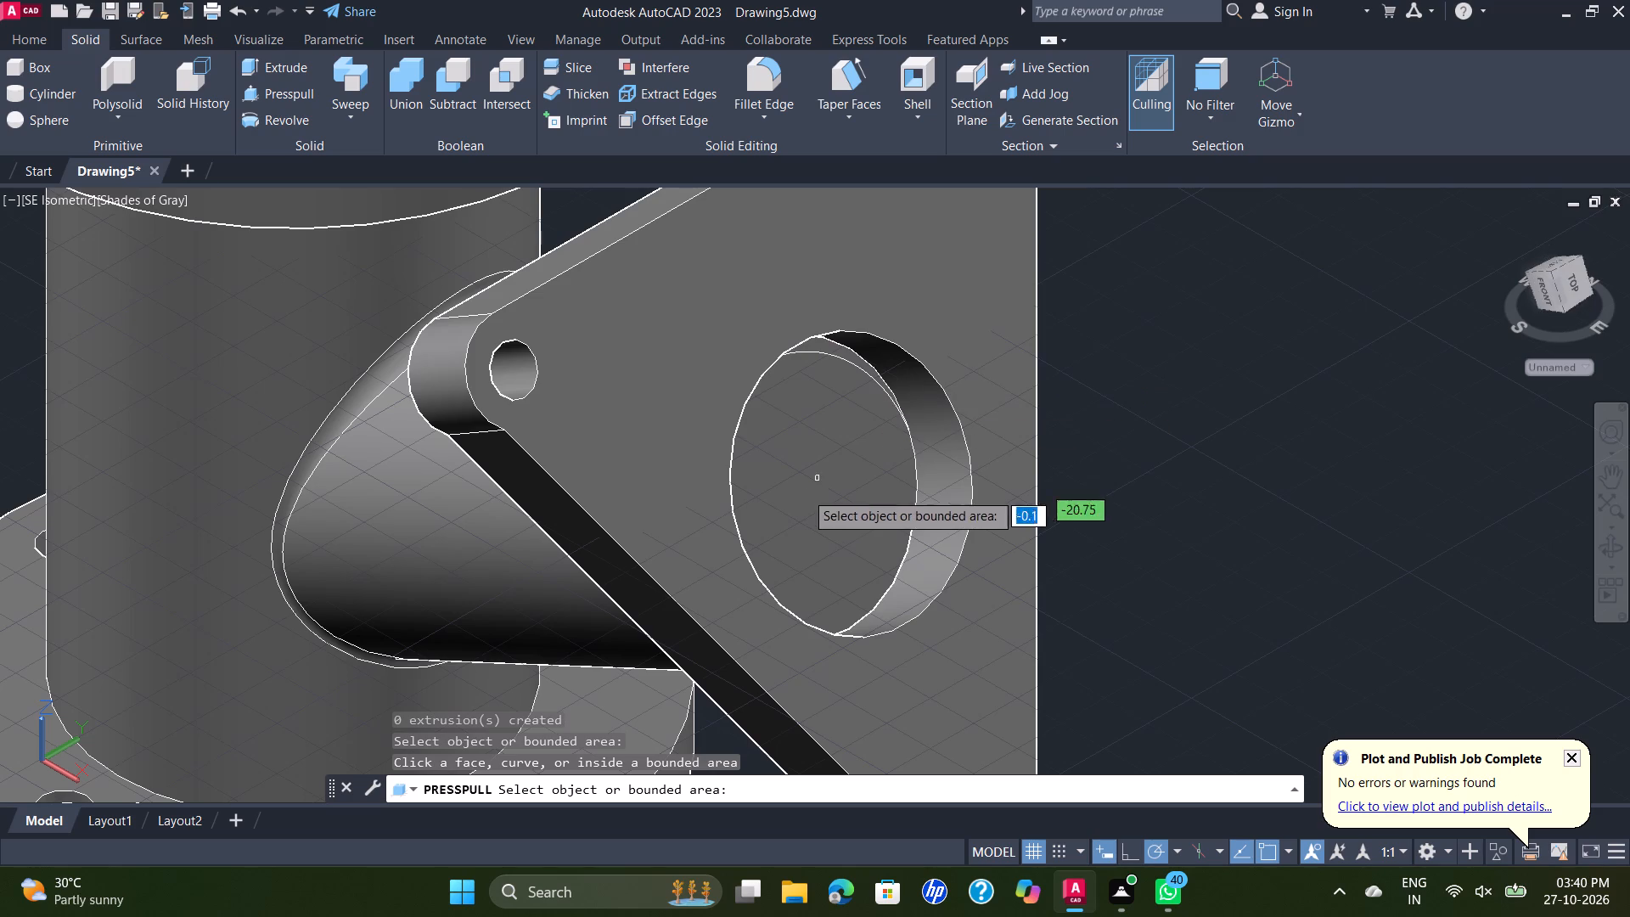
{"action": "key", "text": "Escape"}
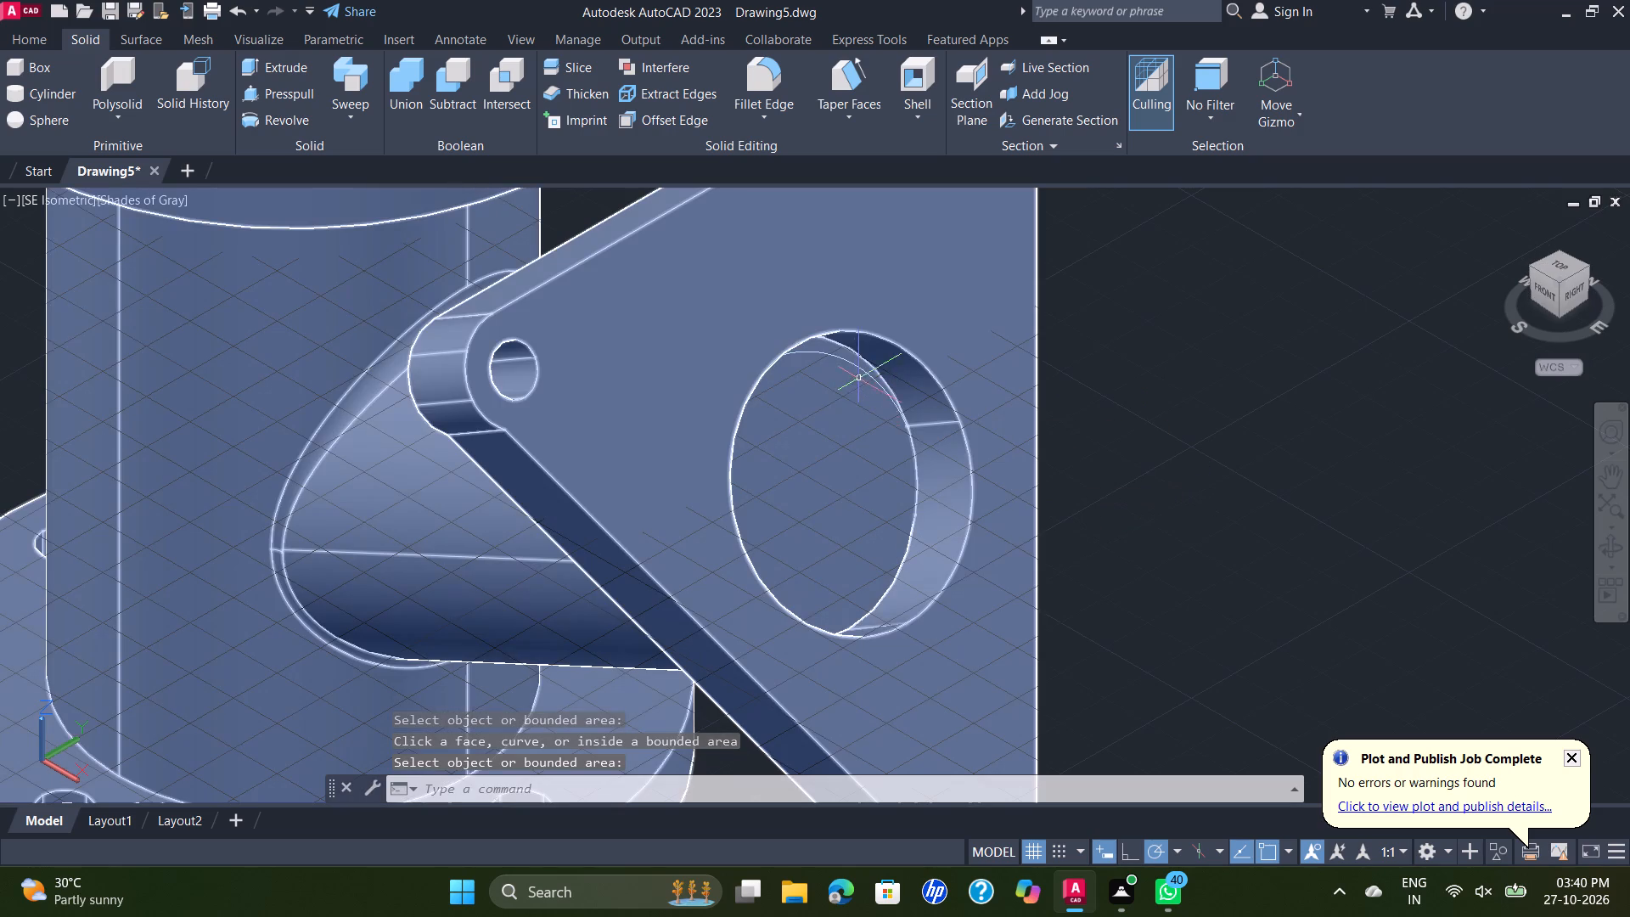
Erase the circle on the recessed face inside the triangular flange's opening.
{"action": "left_click", "coordinate": [858, 366]}
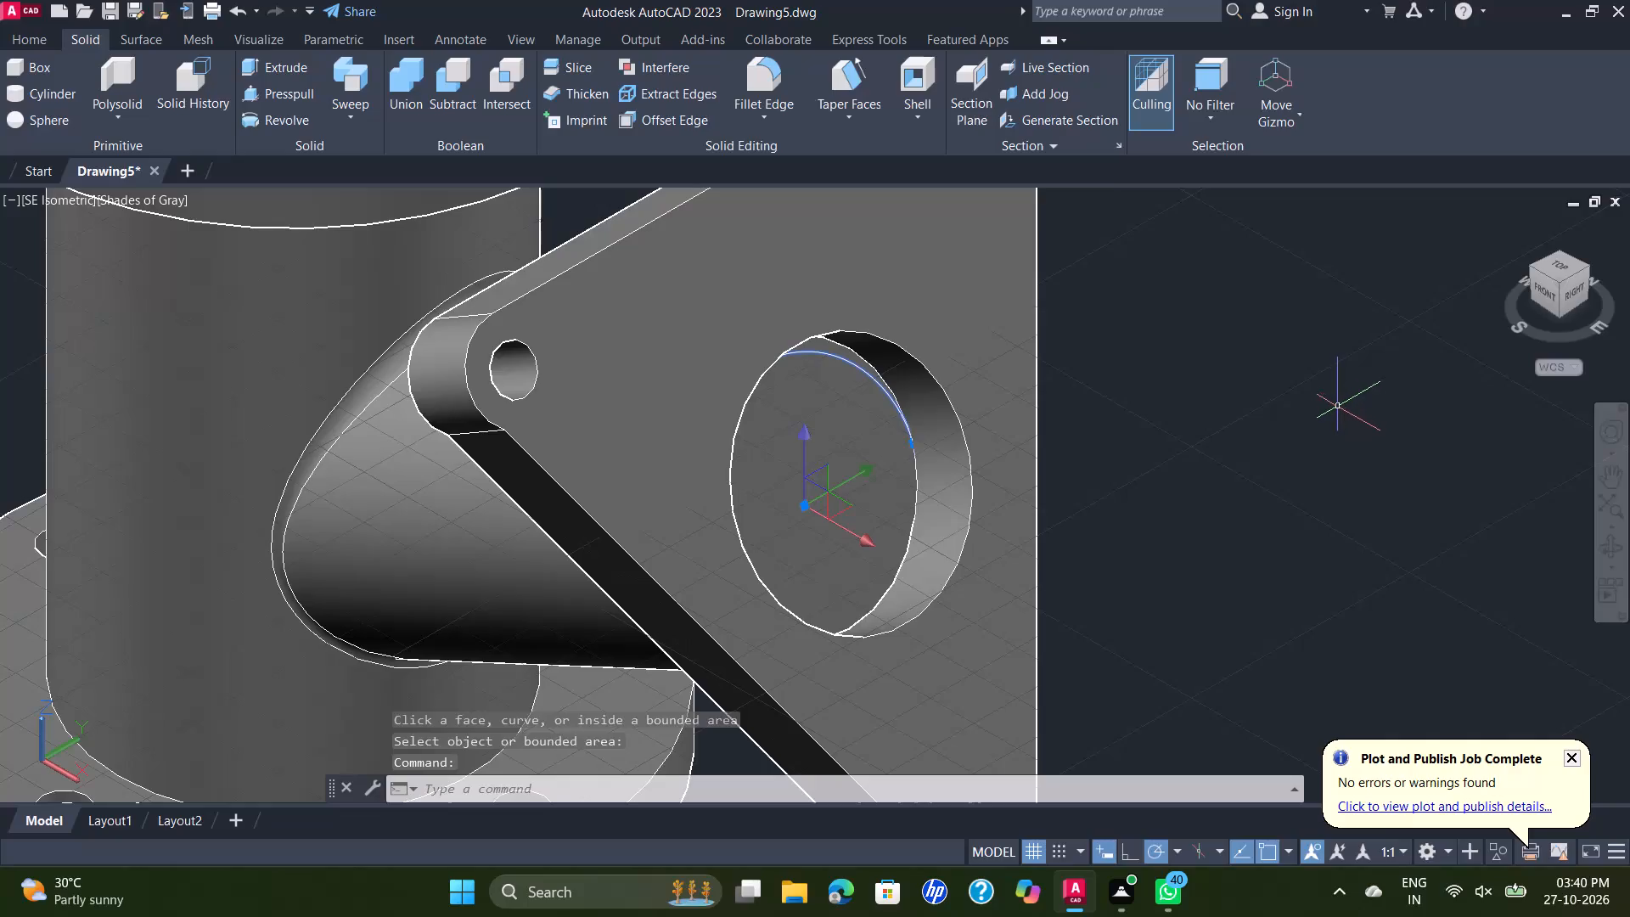
{"action": "key", "text": "Delete"}
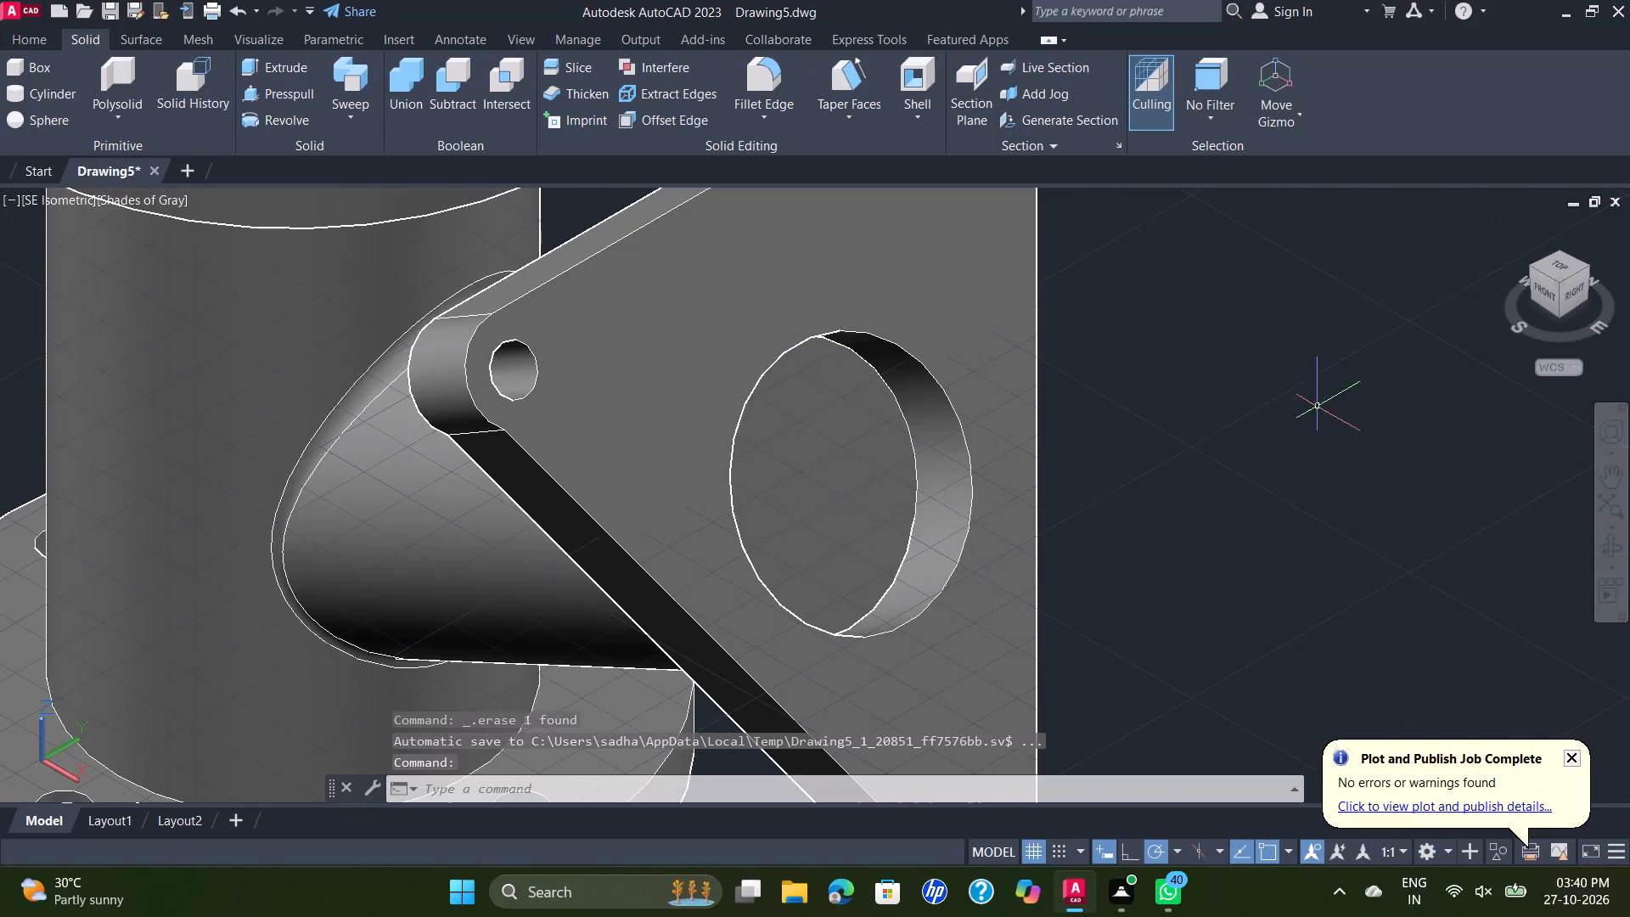
Fillet the circular edge where the vertical cylinder meets the top face of the lower flange, using the preset radius.
{"action": "scroll", "coordinate": [1176, 390], "scroll_direction": "down", "scroll_amount": 1}
{"action": "middle_click_drag", "start_coordinate": [1185, 388], "coordinate": [1213, 369]}
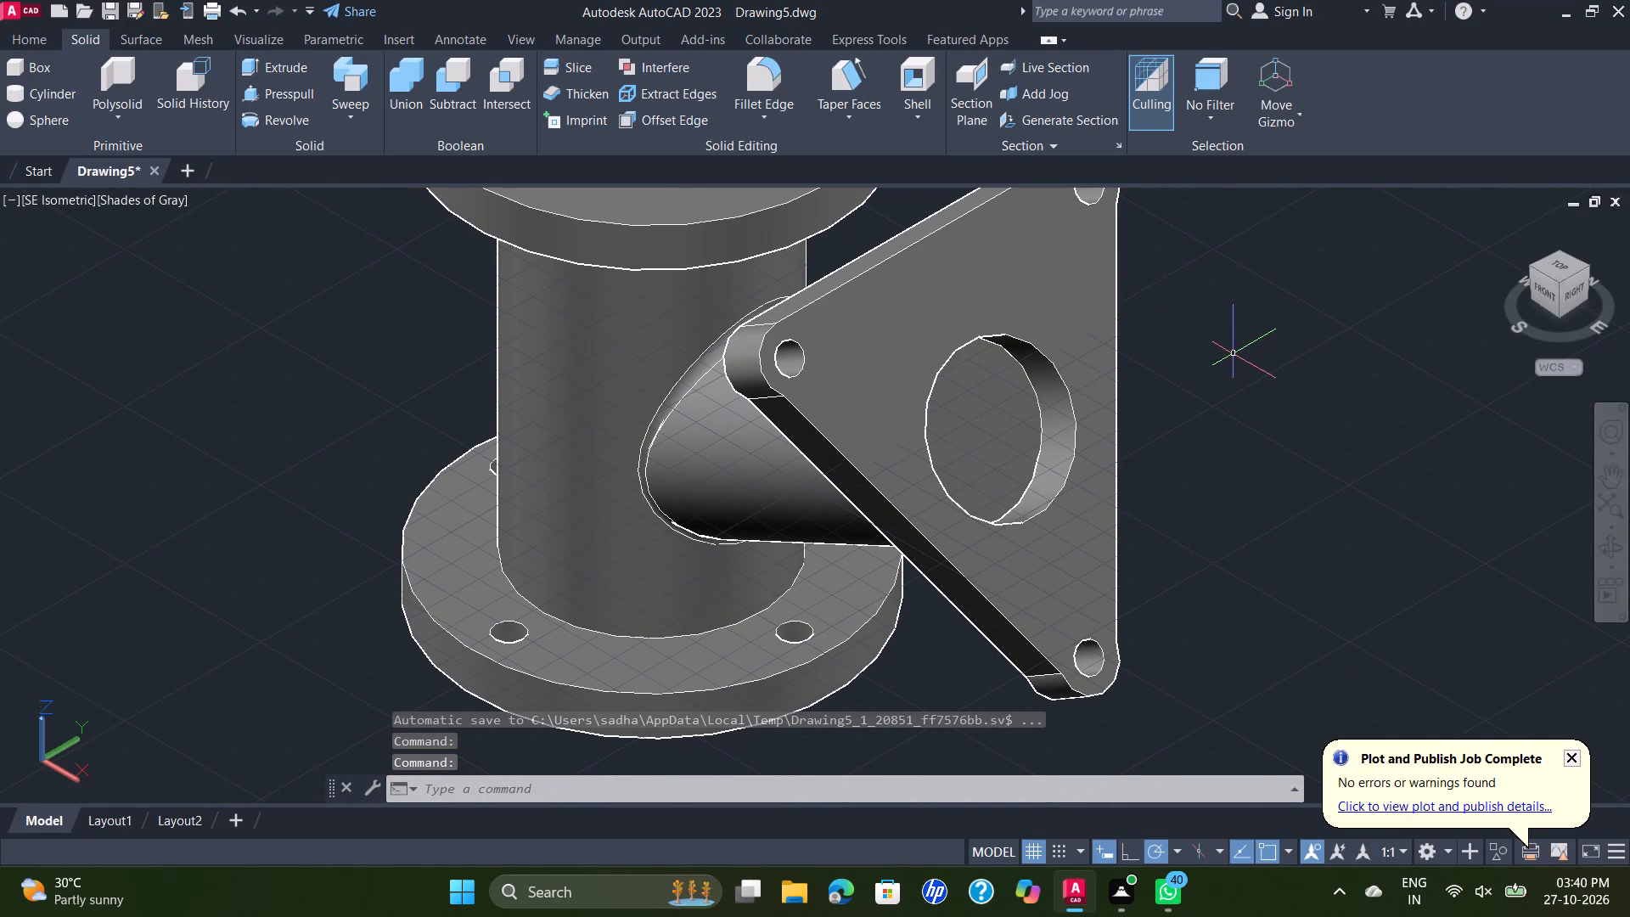
{"action": "scroll", "coordinate": [1239, 363], "scroll_direction": "down", "scroll_amount": 1}
{"action": "middle_click_drag", "start_coordinate": [1211, 397], "coordinate": [1221, 473]}
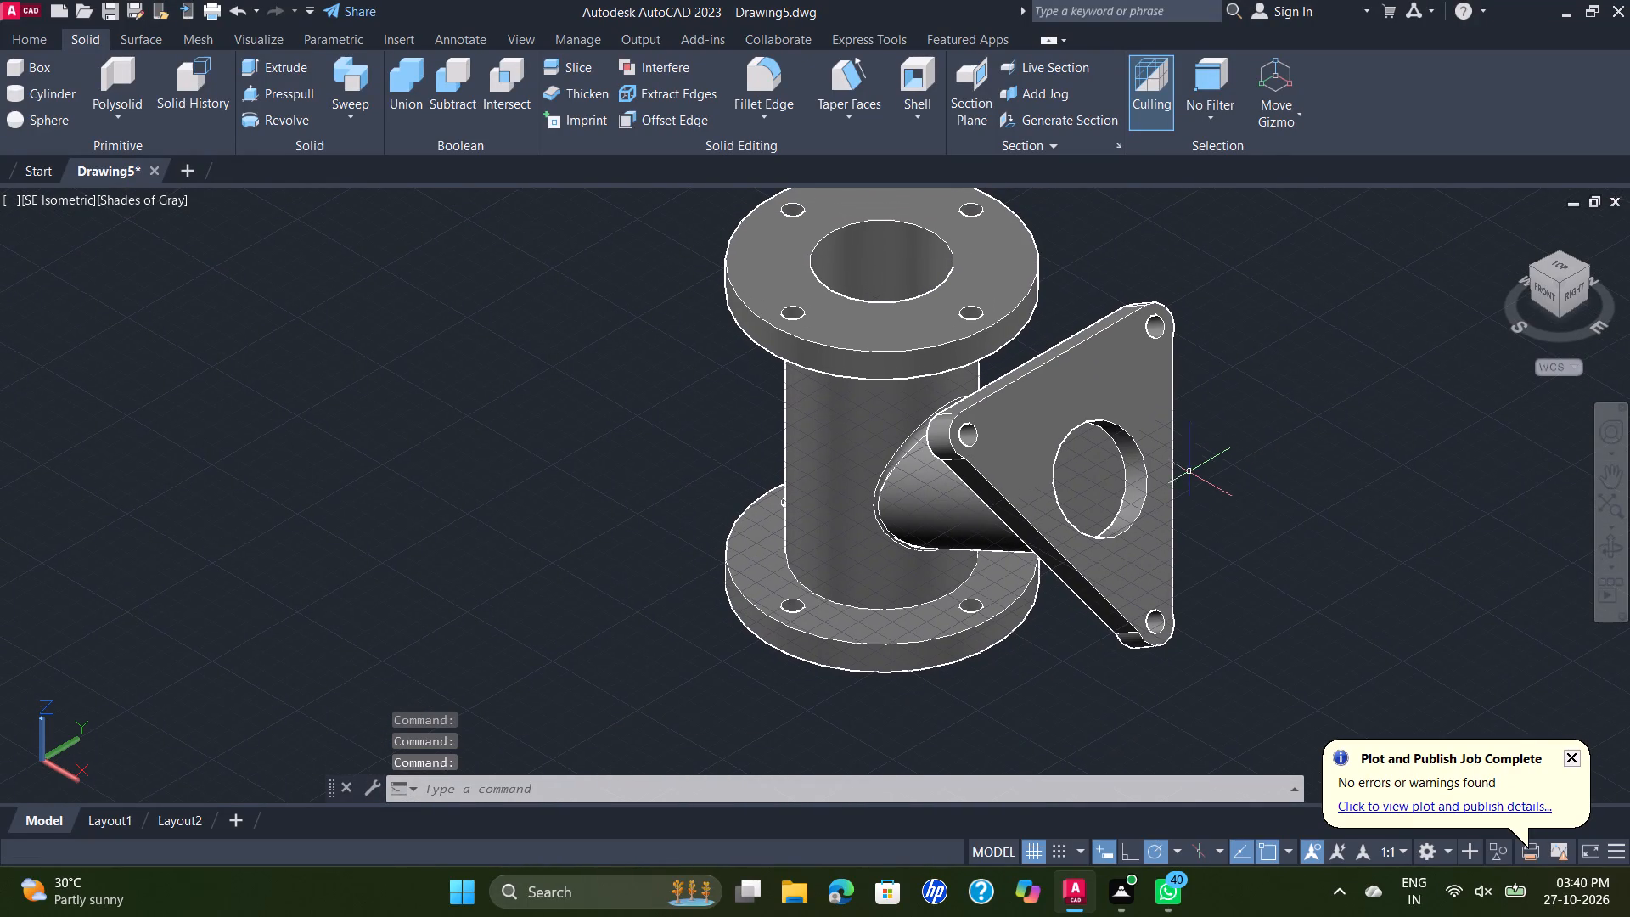
{"action": "double_click", "coordinate": [127, 198]}
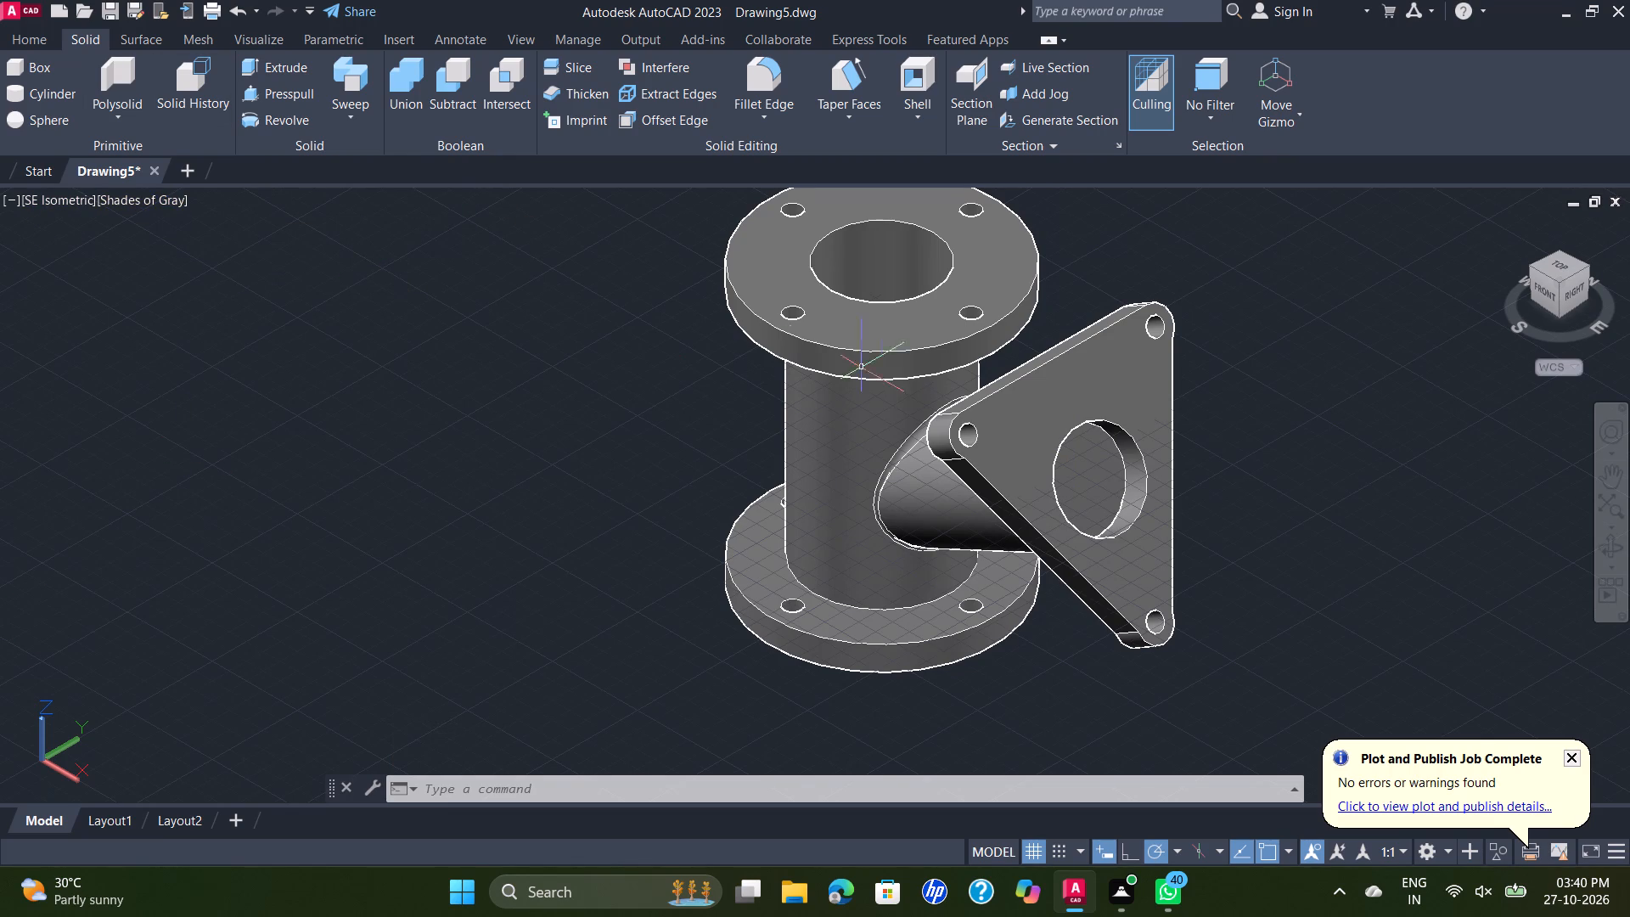
{"action": "middle_click_drag", "start_coordinate": [892, 379], "coordinate": [708, 425]}
{"action": "scroll", "coordinate": [703, 425], "scroll_direction": "down", "scroll_amount": 1}
{"action": "scroll", "coordinate": [792, 483], "scroll_direction": "up", "scroll_amount": 1}
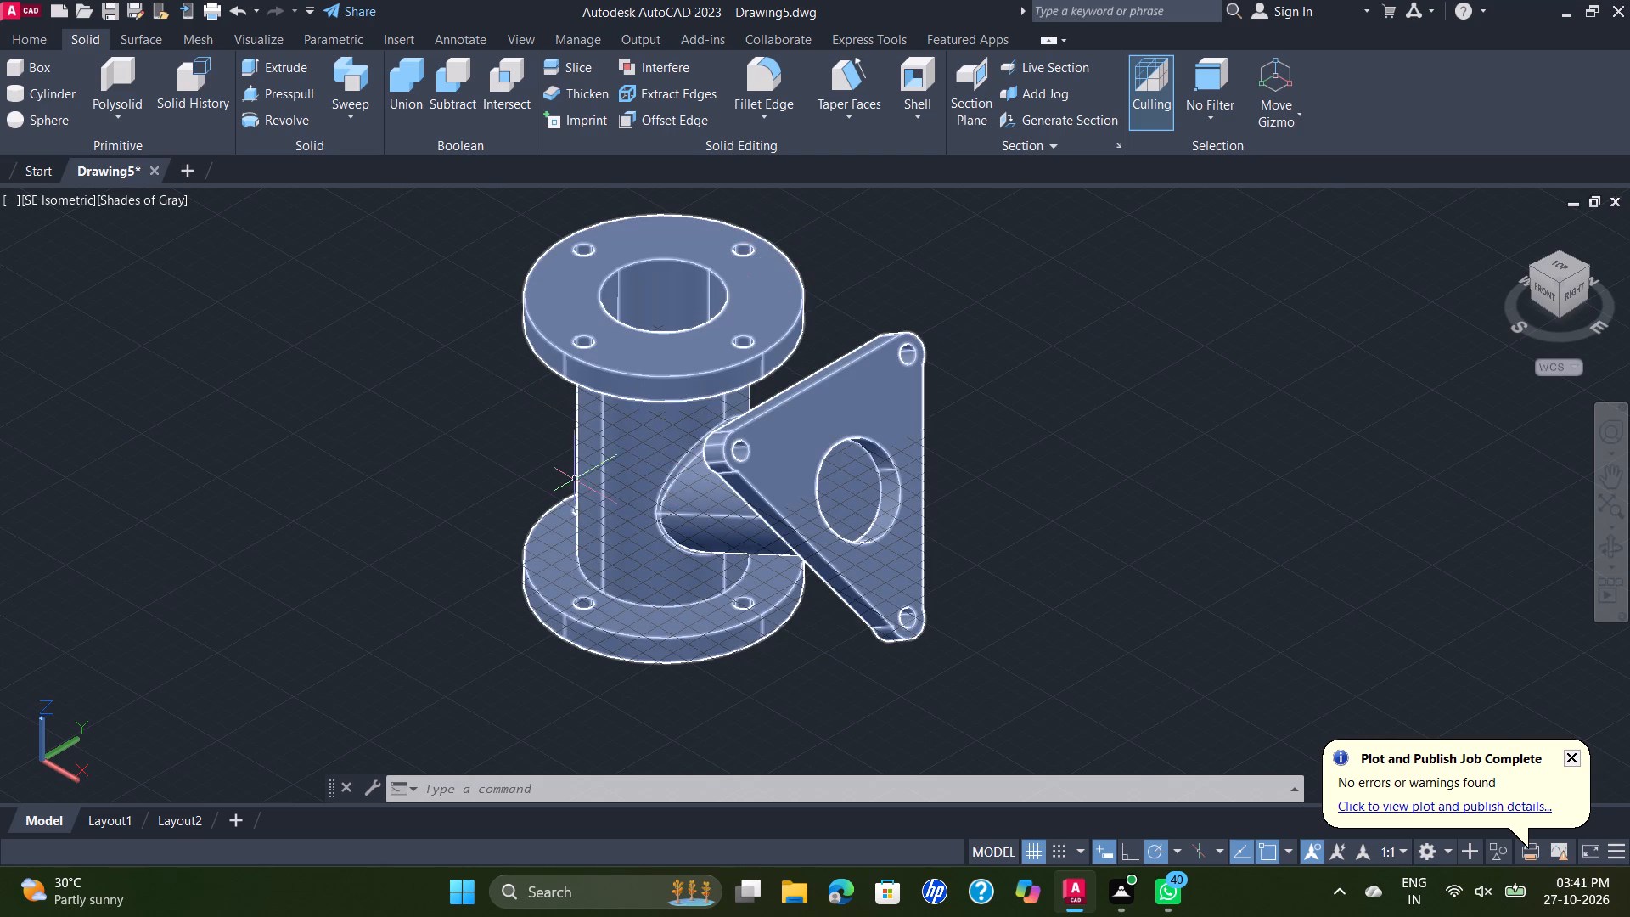
{"action": "left_click", "coordinate": [752, 76]}
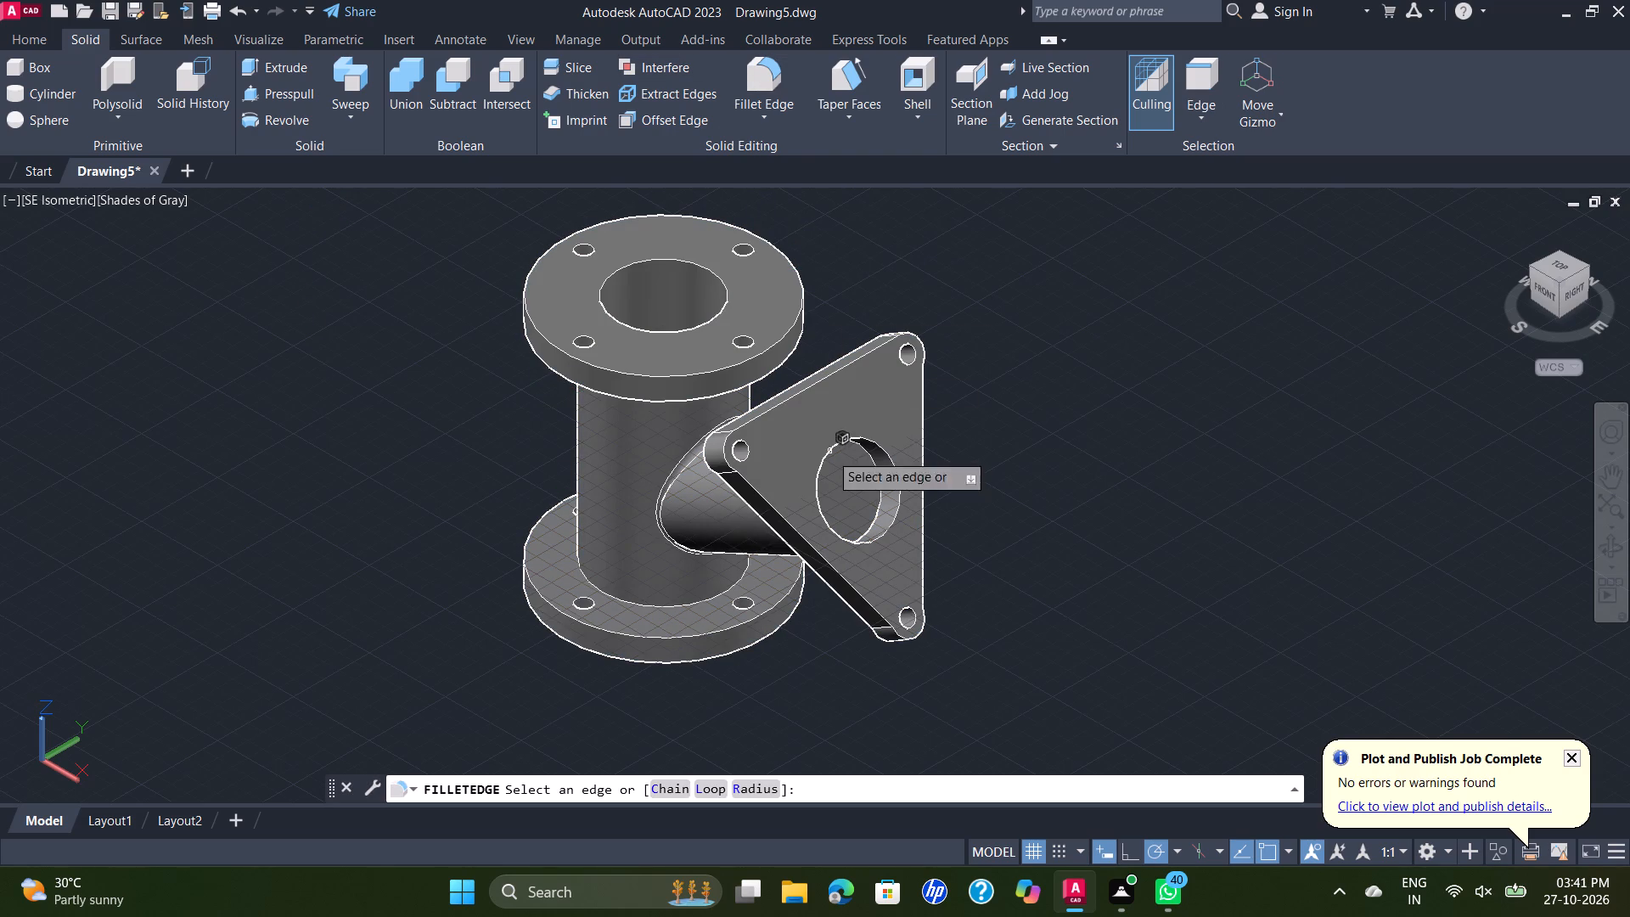
{"action": "scroll", "coordinate": [711, 611], "scroll_direction": "up", "scroll_amount": 2}
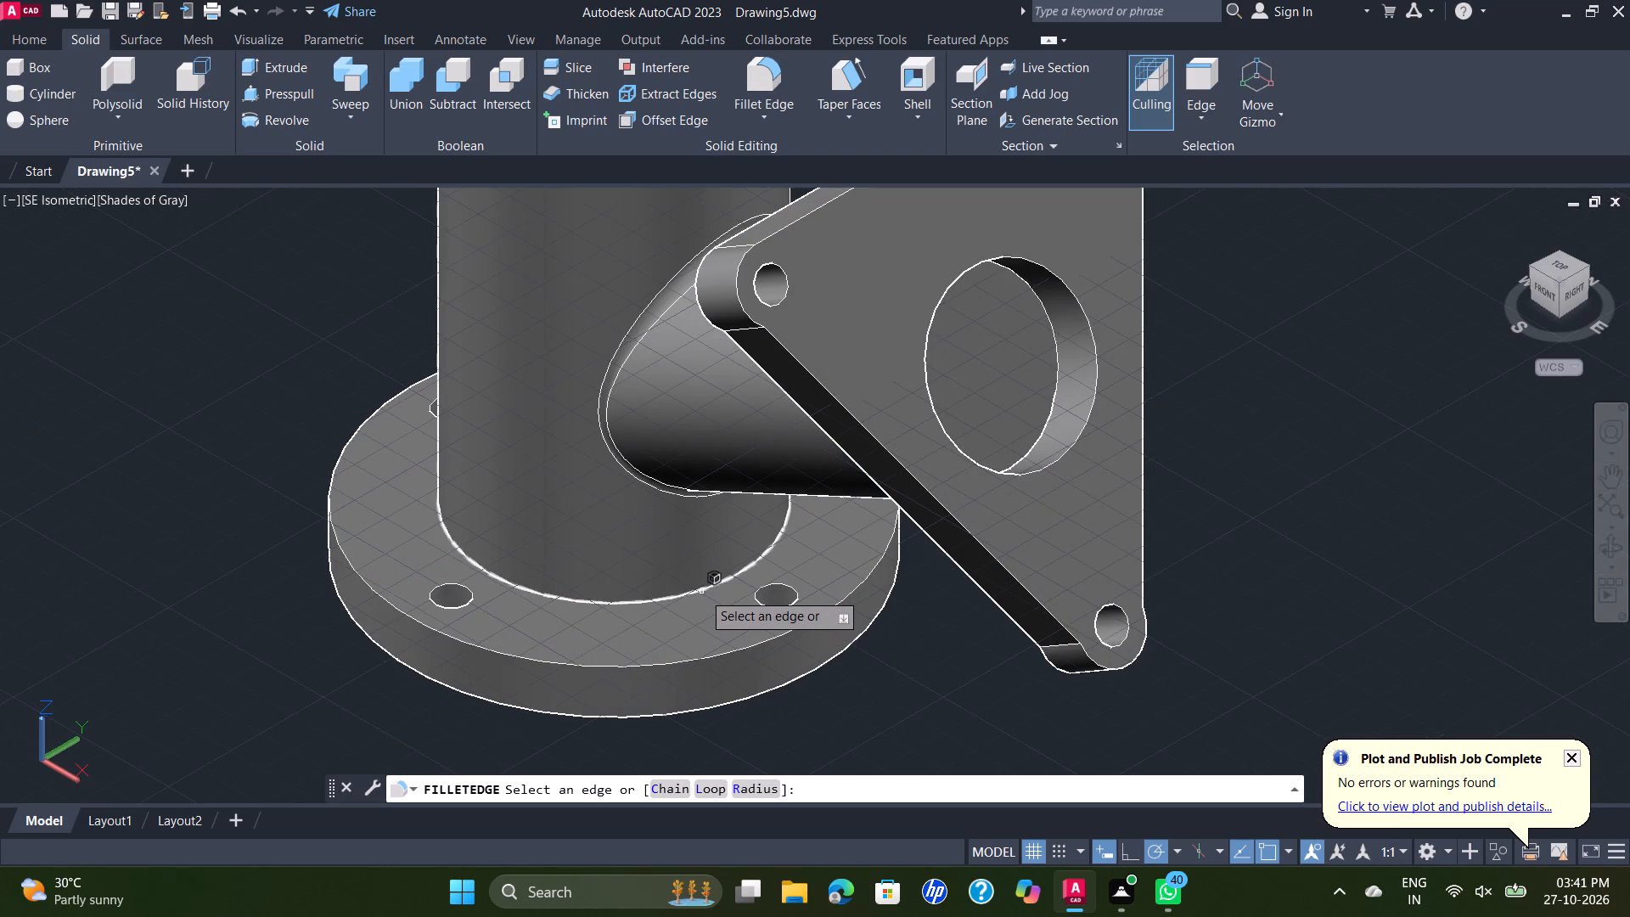
{"action": "left_click", "coordinate": [702, 592]}
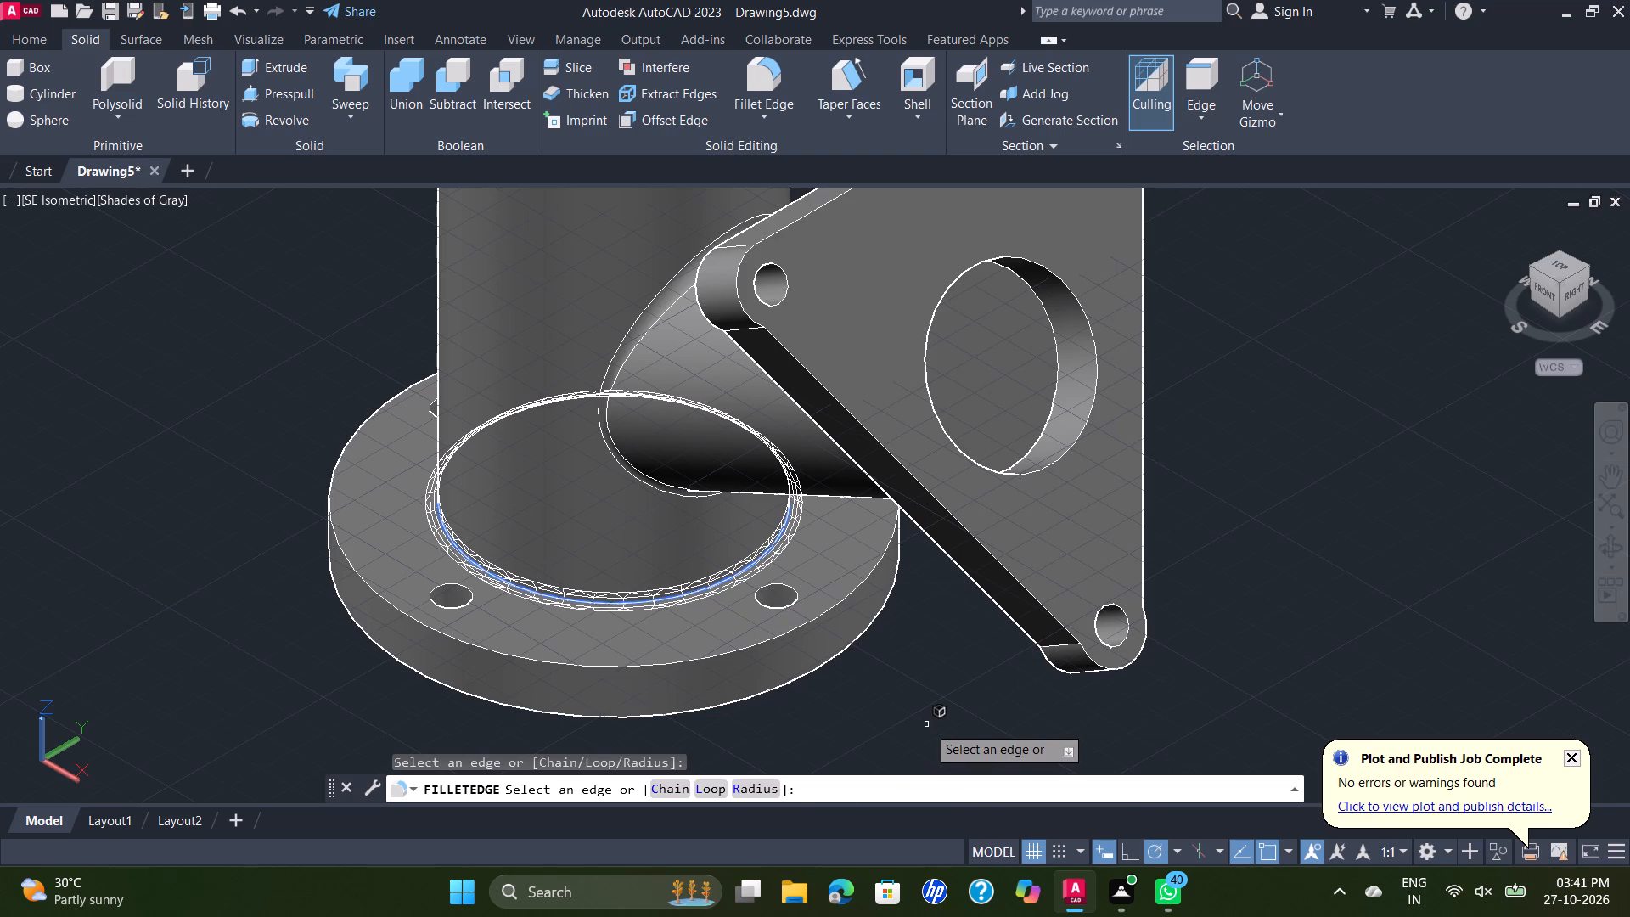
{"action": "key", "text": "Return"}
{"action": "key", "text": "Return"}
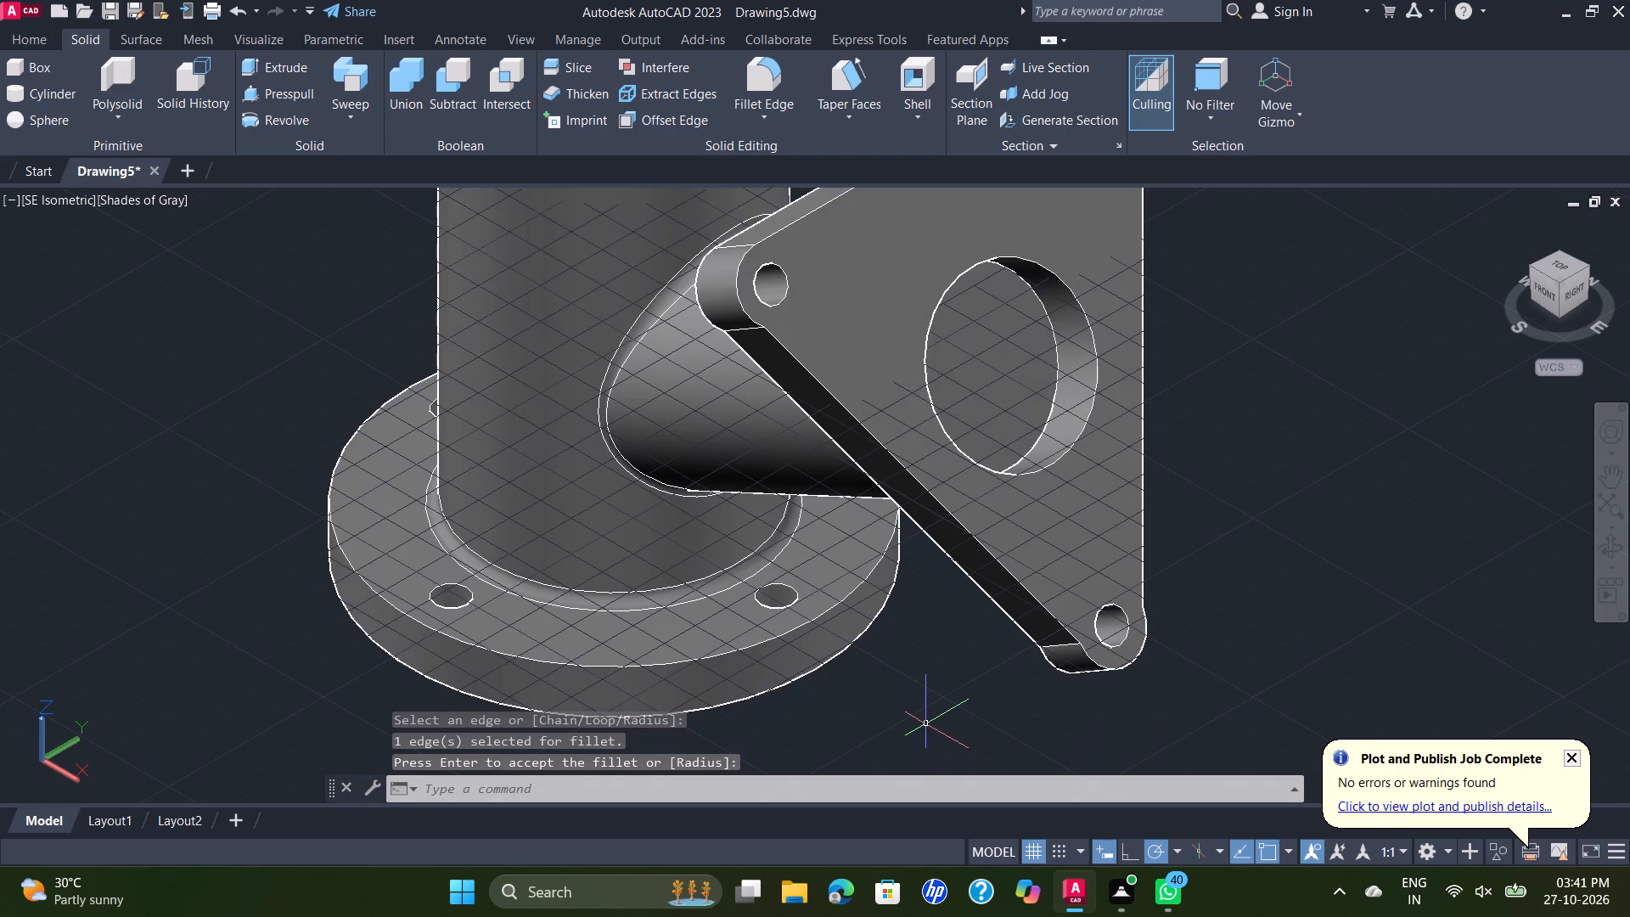
With no object selected, set the default material property to ByBlock.
{"action": "scroll", "coordinate": [1289, 387], "scroll_direction": "down", "scroll_amount": 1}
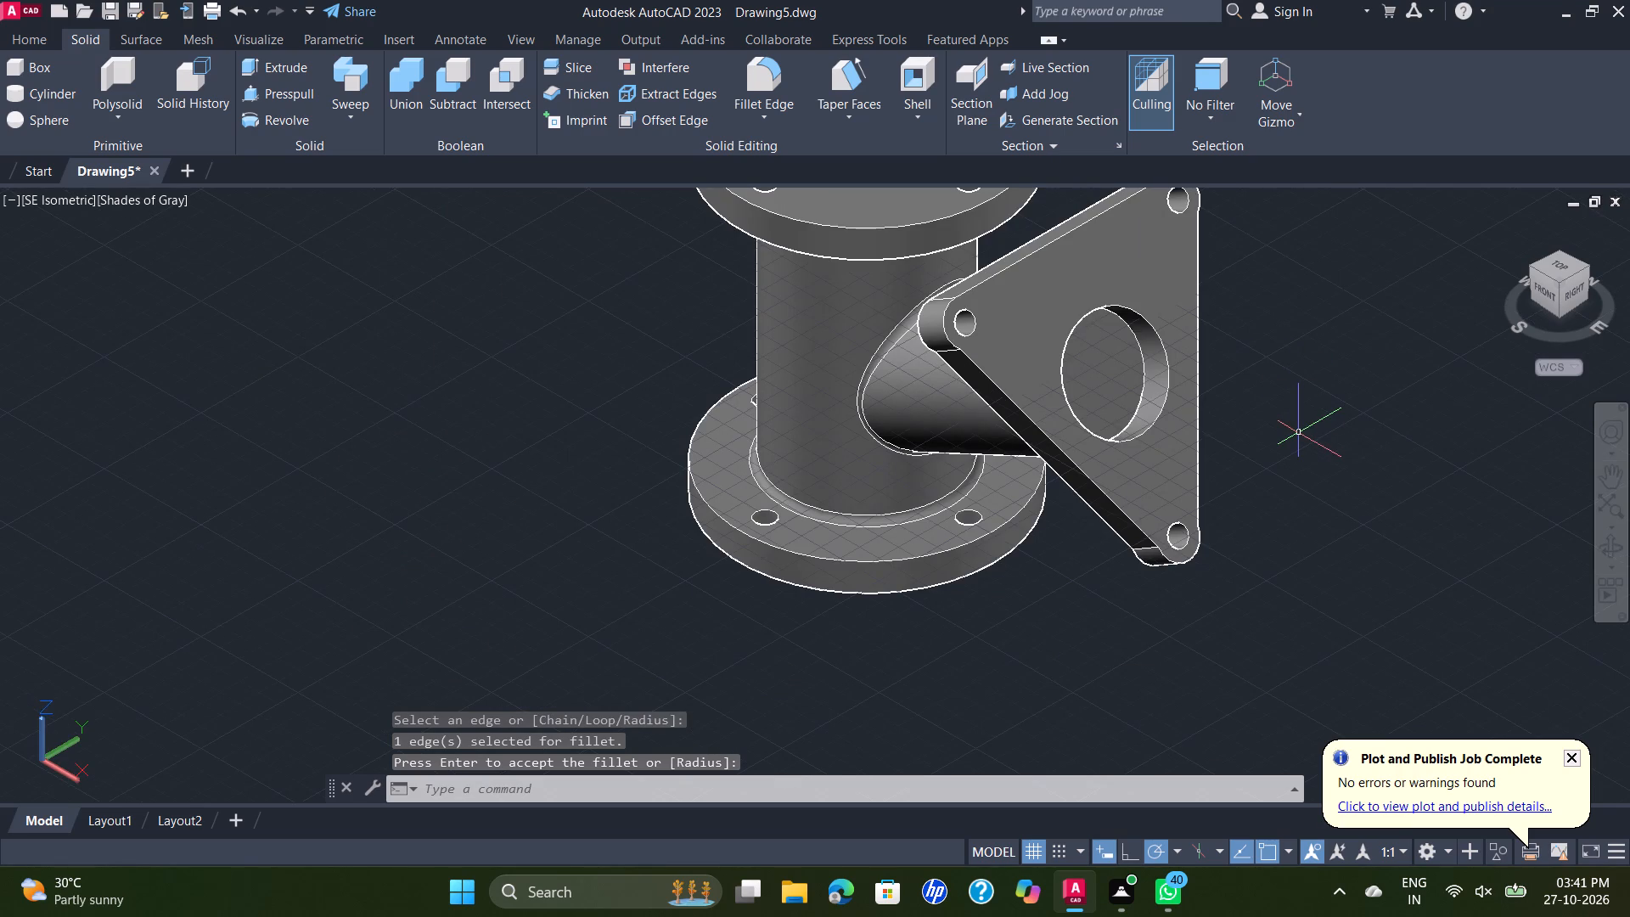
{"action": "scroll", "coordinate": [1299, 433], "scroll_direction": "down", "scroll_amount": 3}
{"action": "scroll", "coordinate": [1299, 433], "scroll_direction": "up", "scroll_amount": 1}
{"action": "middle_click_drag", "start_coordinate": [1300, 433], "coordinate": [1223, 439]}
{"action": "scroll", "coordinate": [1129, 469], "scroll_direction": "up", "scroll_amount": 2}
{"action": "middle_click_drag", "start_coordinate": [1152, 474], "coordinate": [1011, 567]}
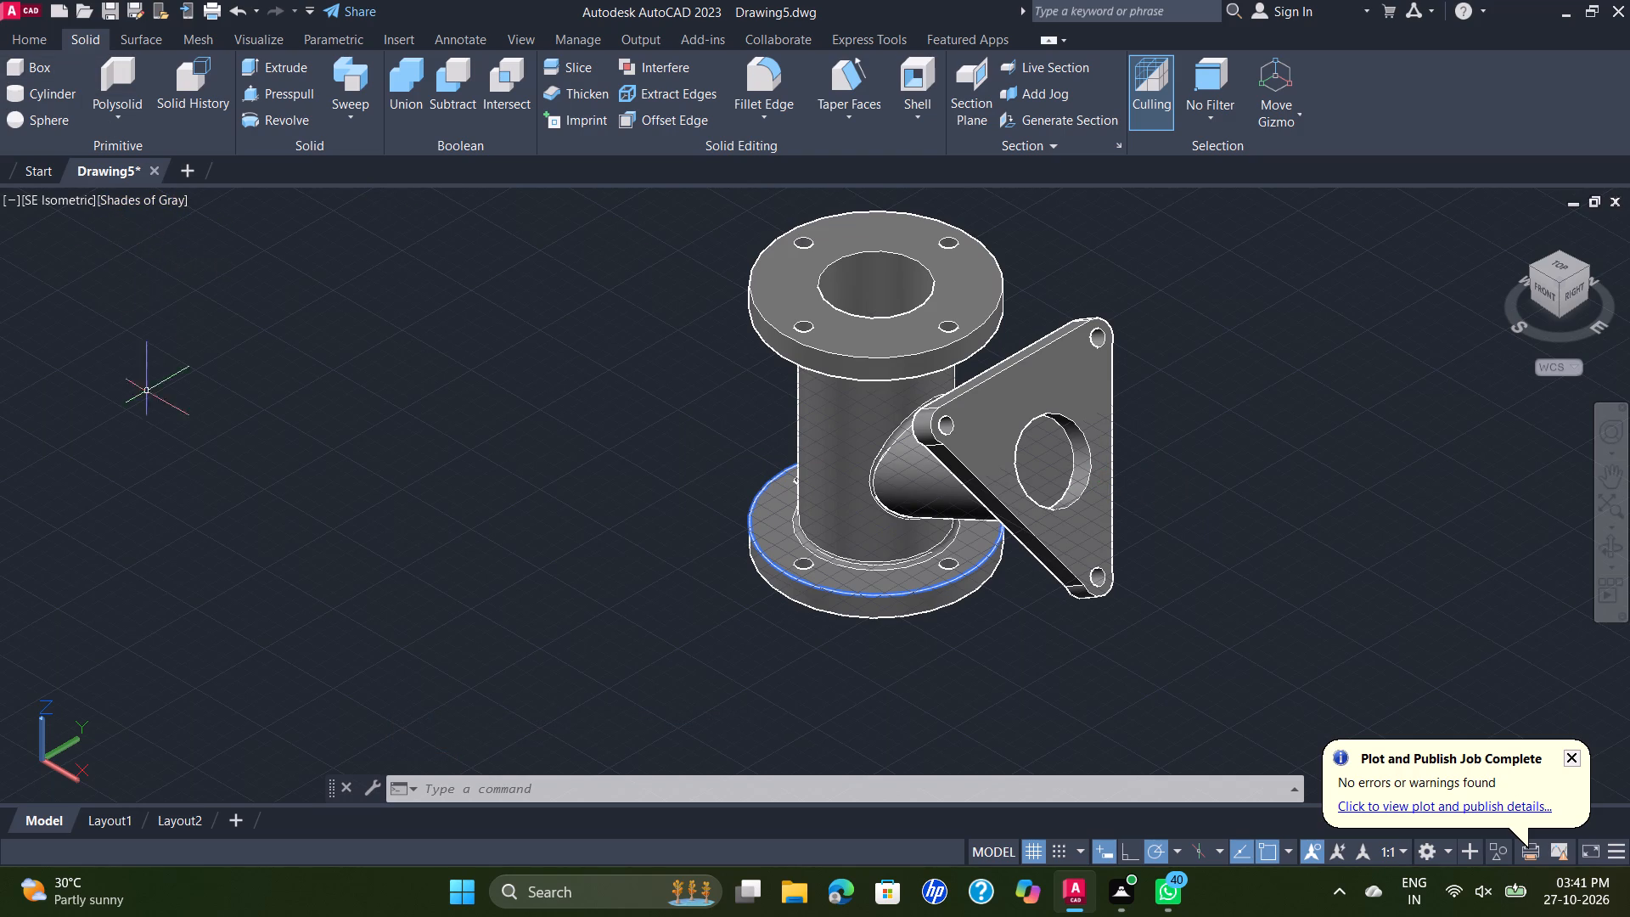
{"action": "key", "text": "p"}
{"action": "key", "text": "r"}
{"action": "key", "text": "Return"}
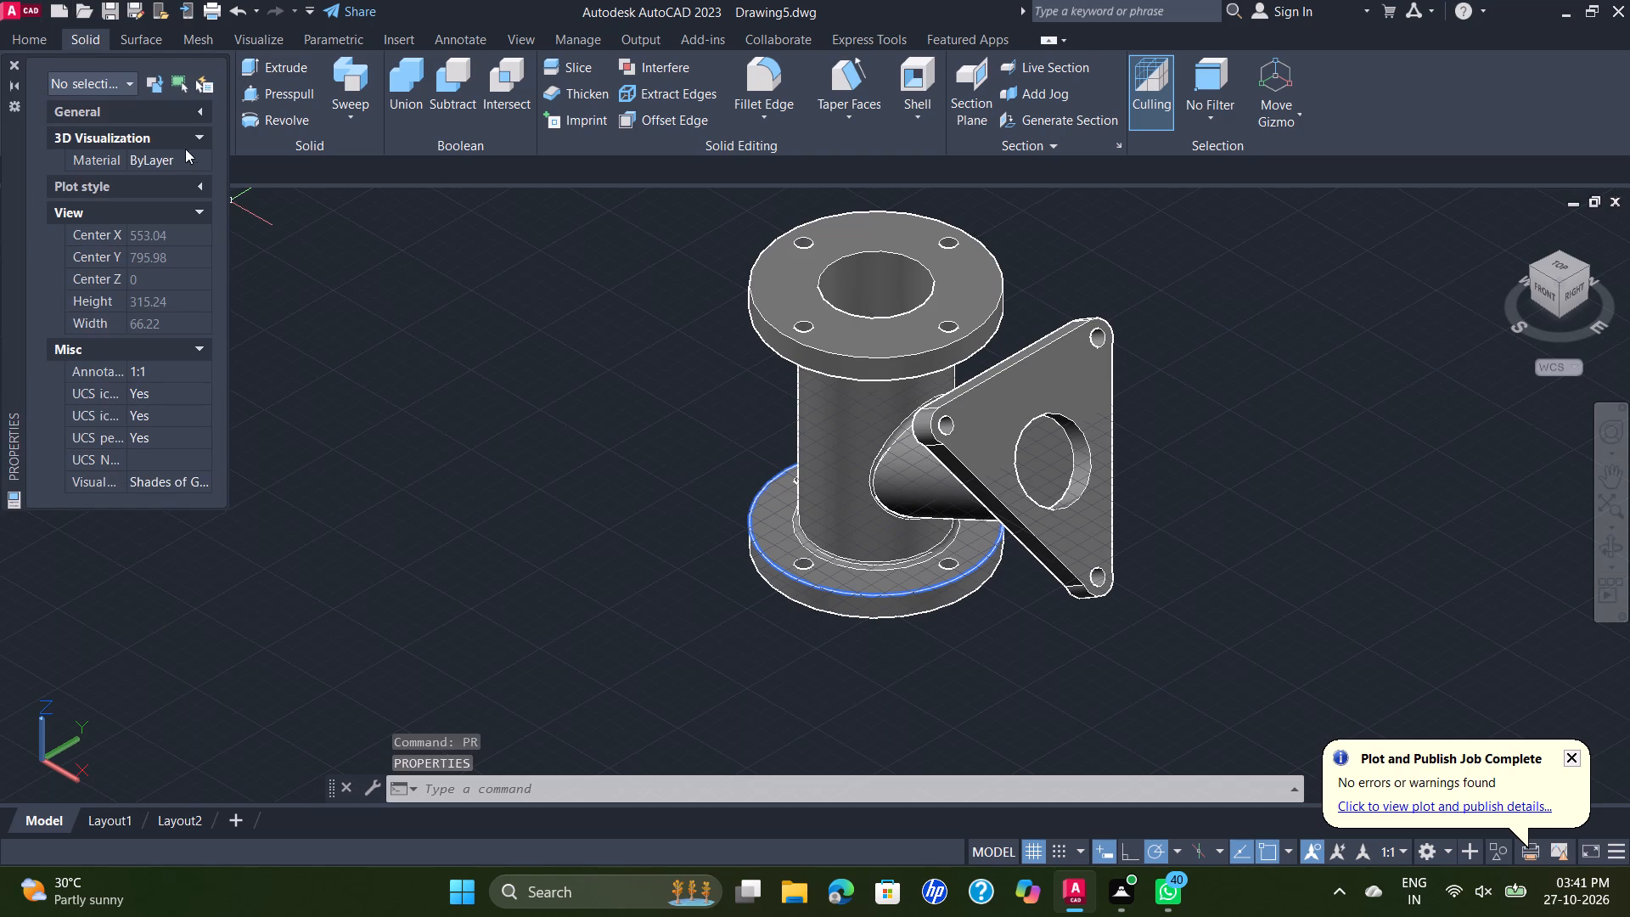
{"action": "left_click", "coordinate": [191, 162]}
{"action": "left_click", "coordinate": [200, 160]}
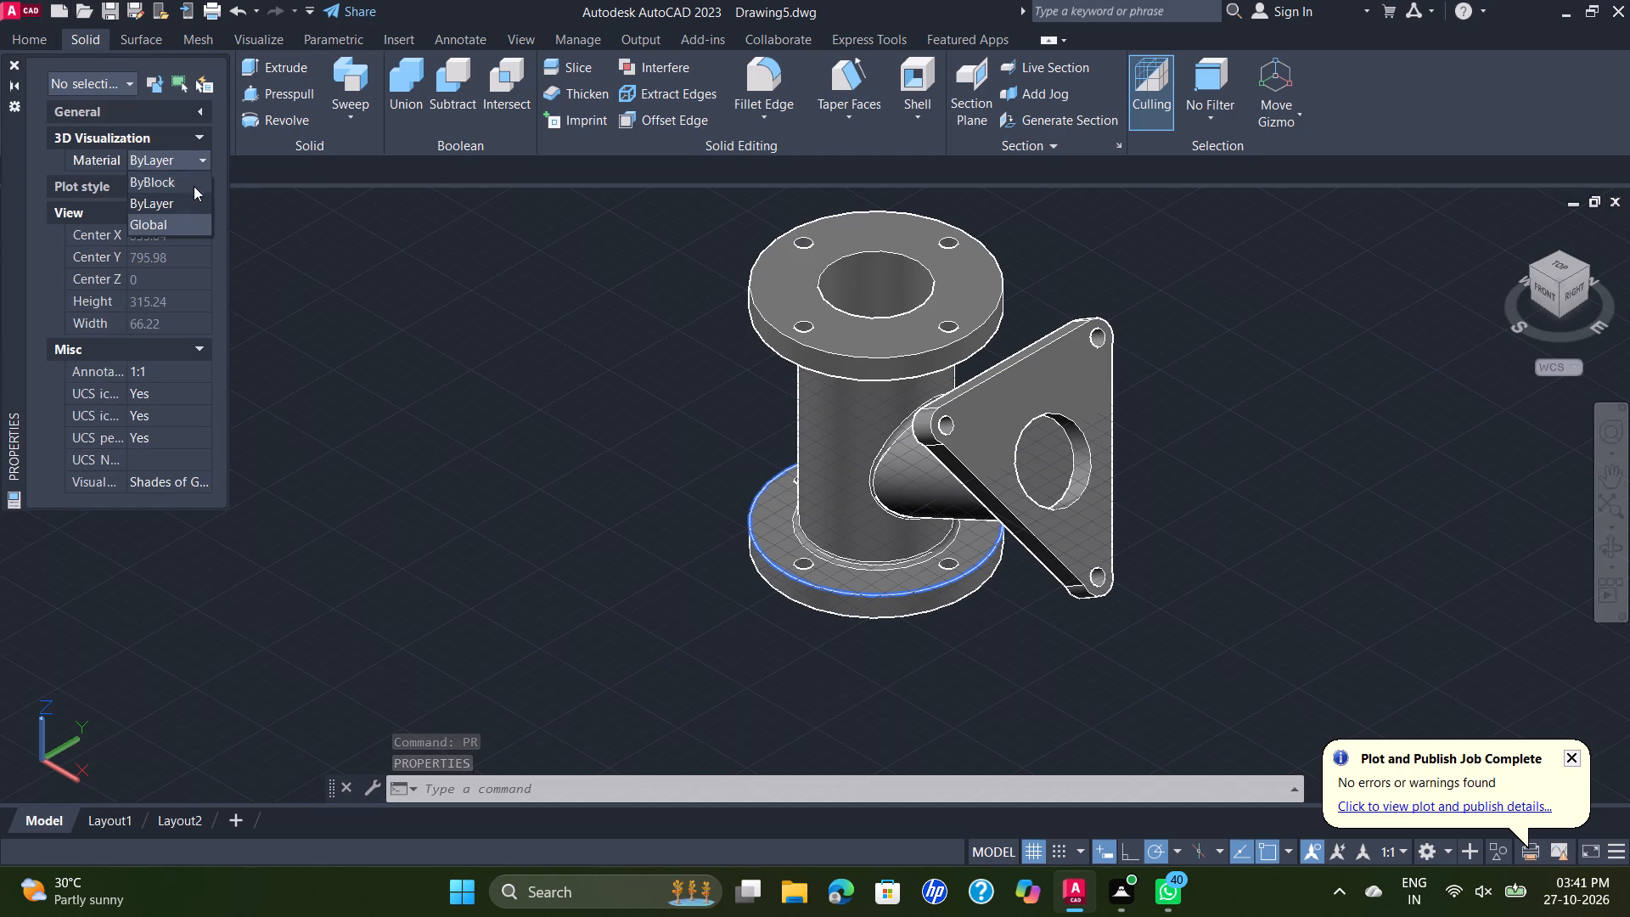
{"action": "left_click", "coordinate": [202, 183]}
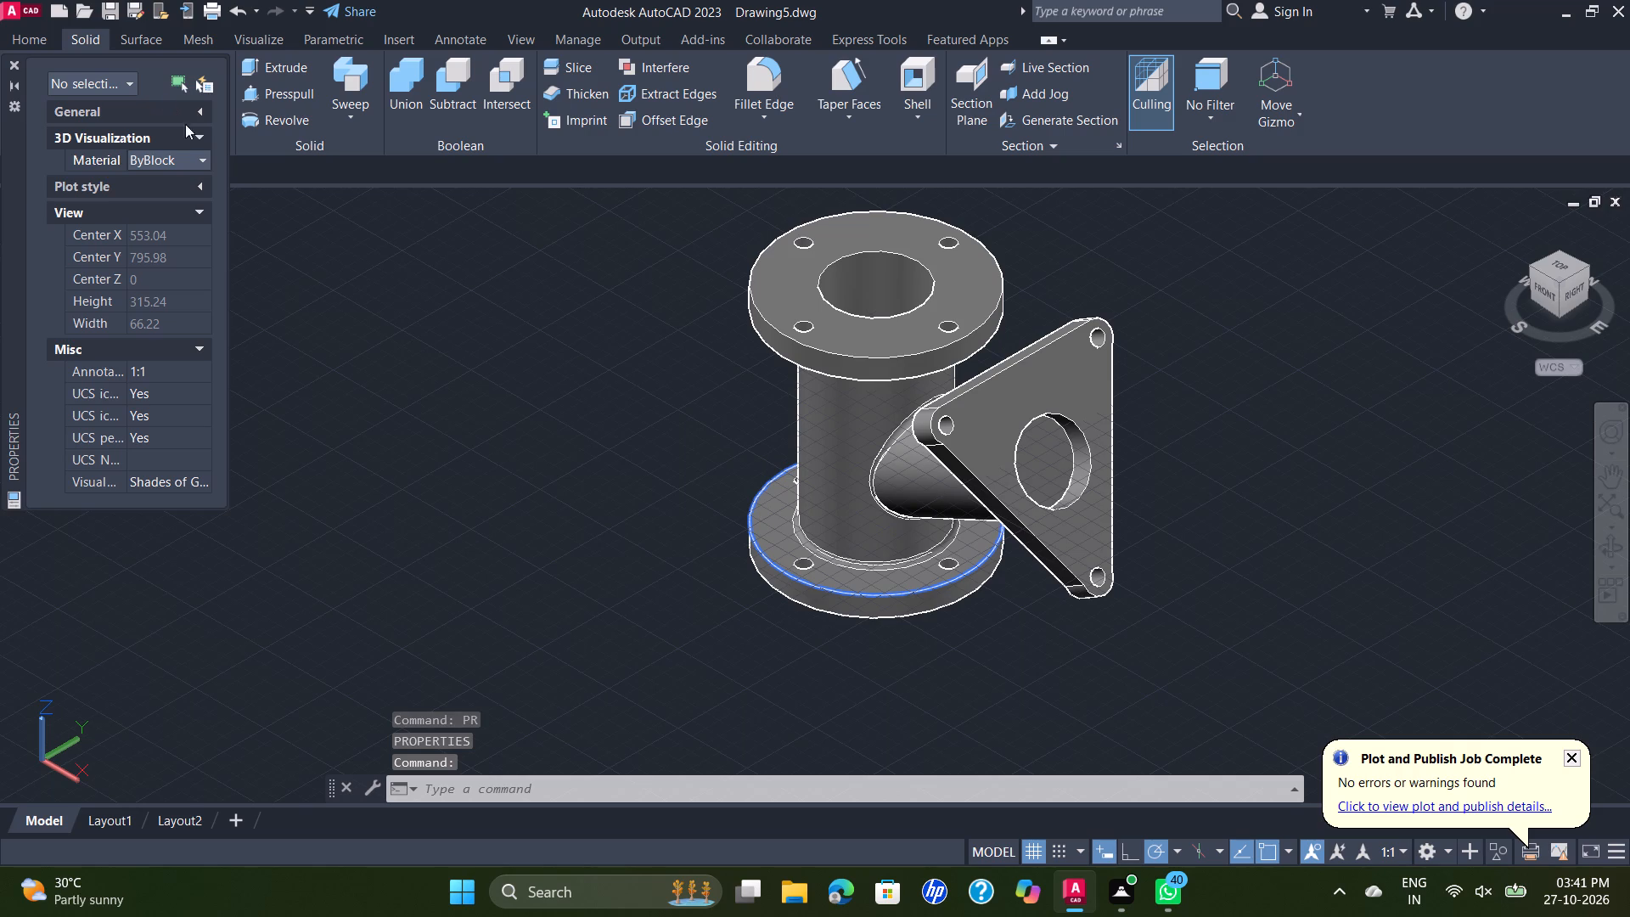
Change the united flanged solid's colour to index colour 209, dark purple, and close its properties.
{"action": "left_click", "coordinate": [809, 335]}
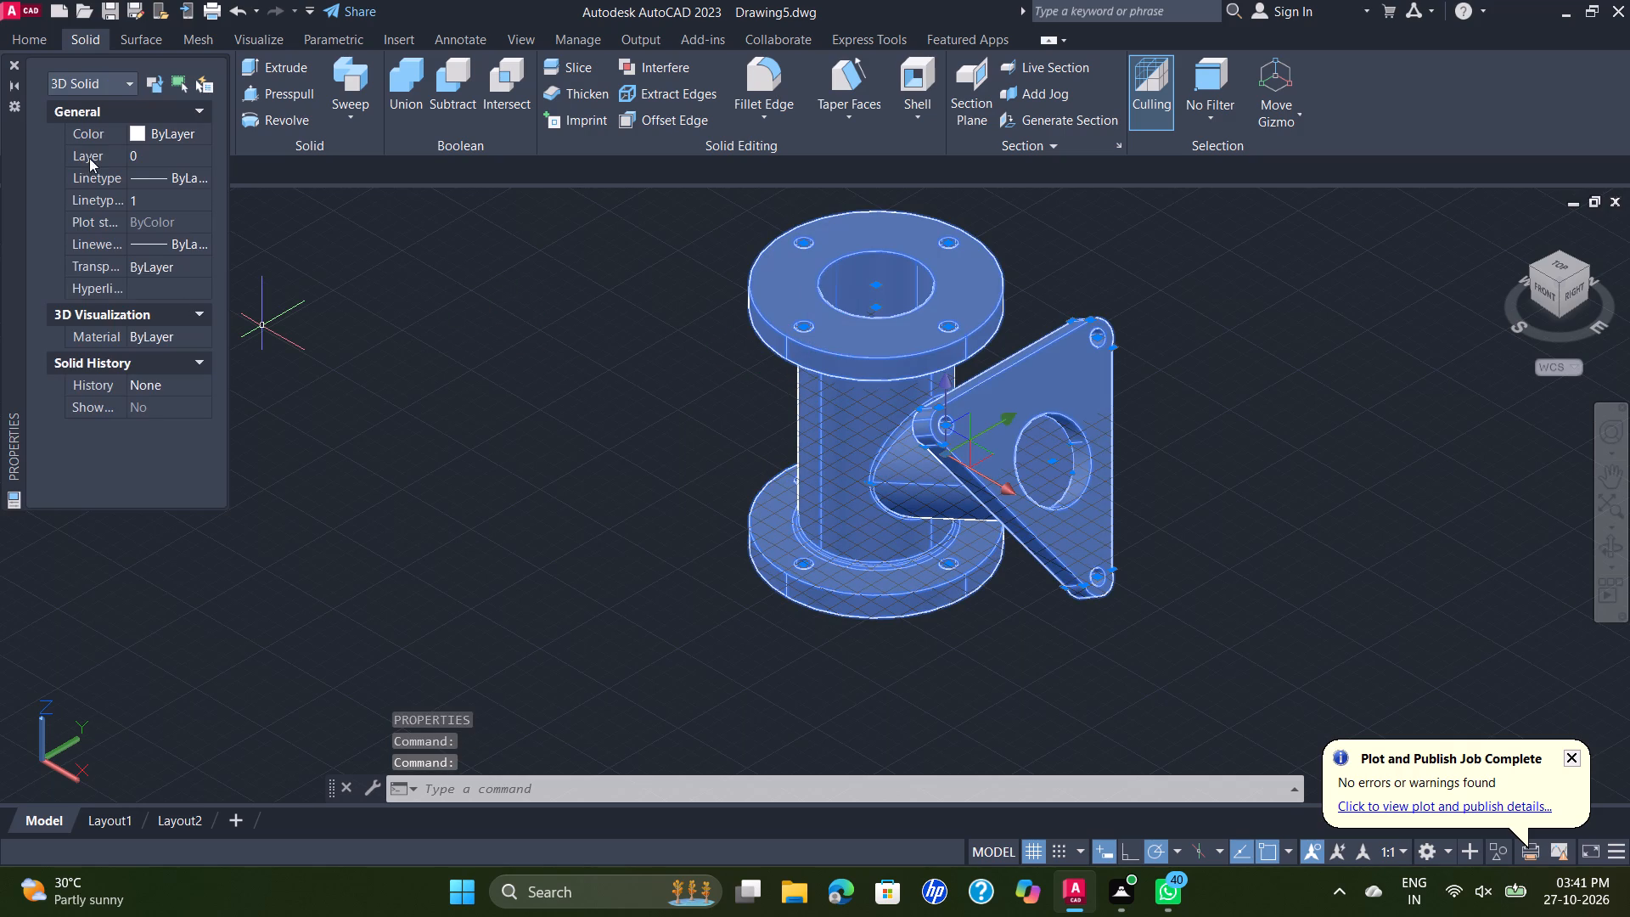
{"action": "left_click", "coordinate": [186, 136]}
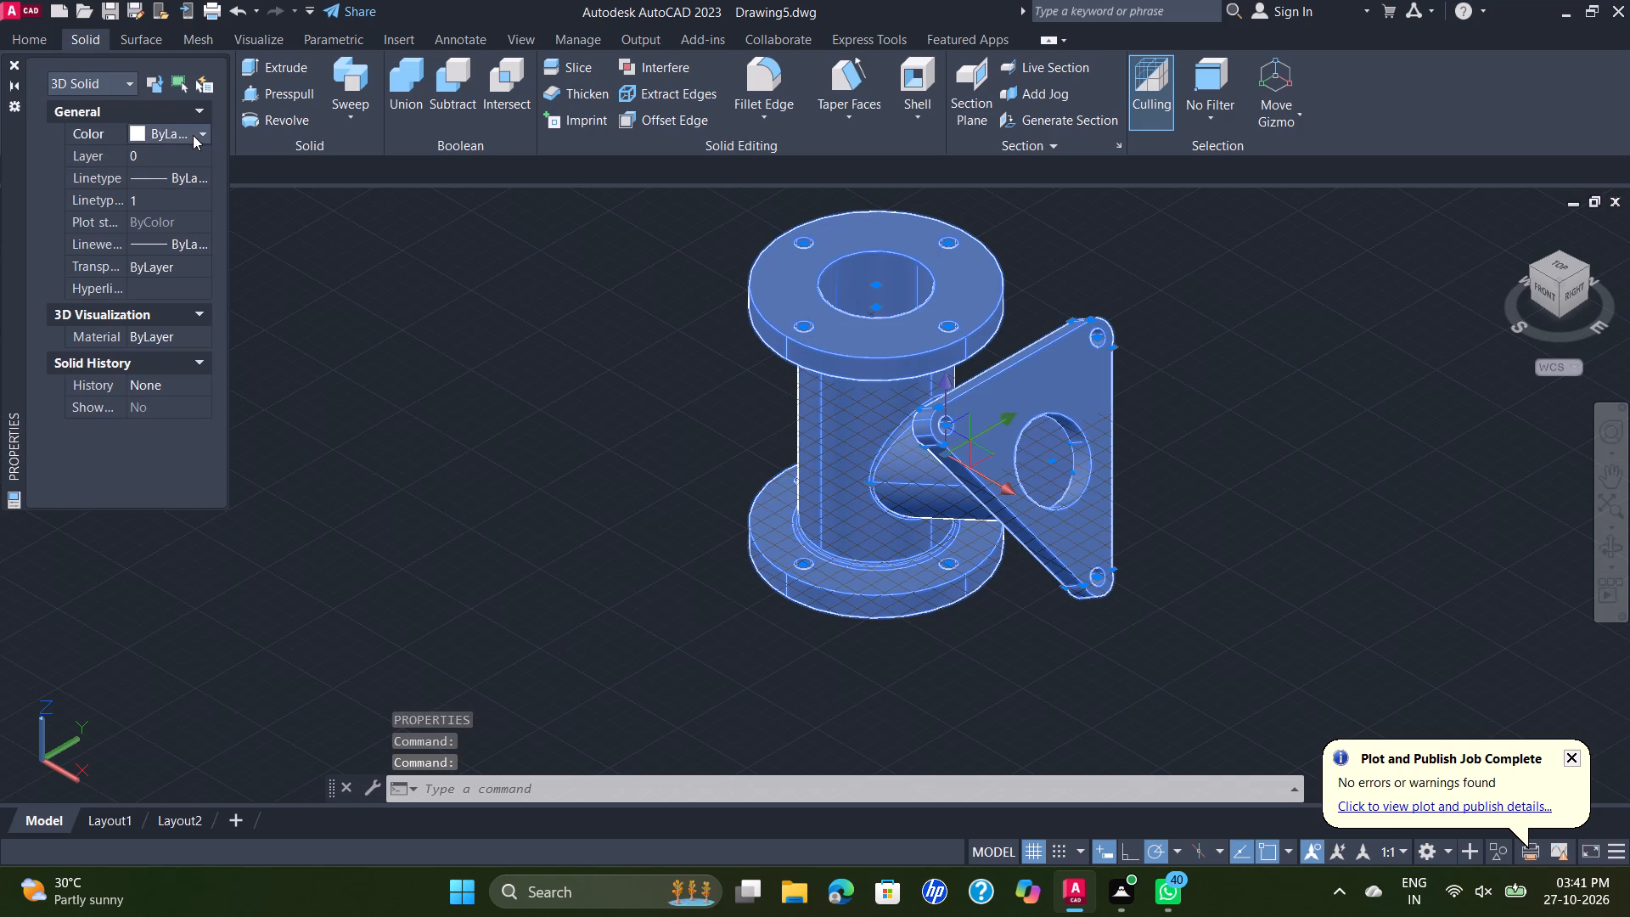
{"action": "left_click", "coordinate": [193, 135]}
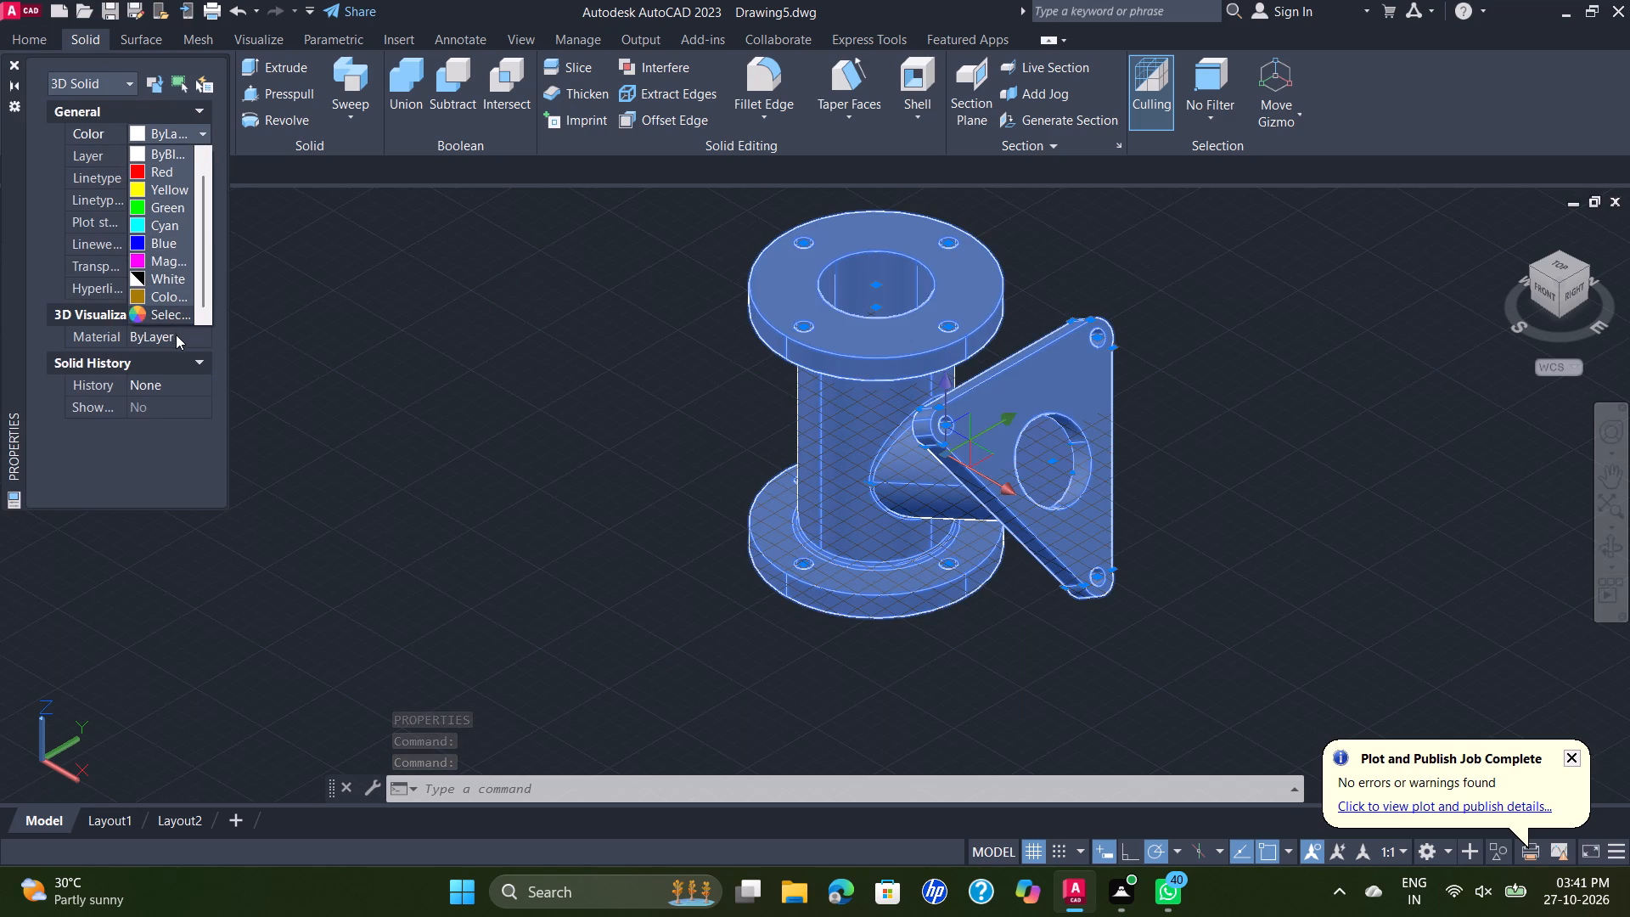
{"action": "left_click", "coordinate": [188, 318]}
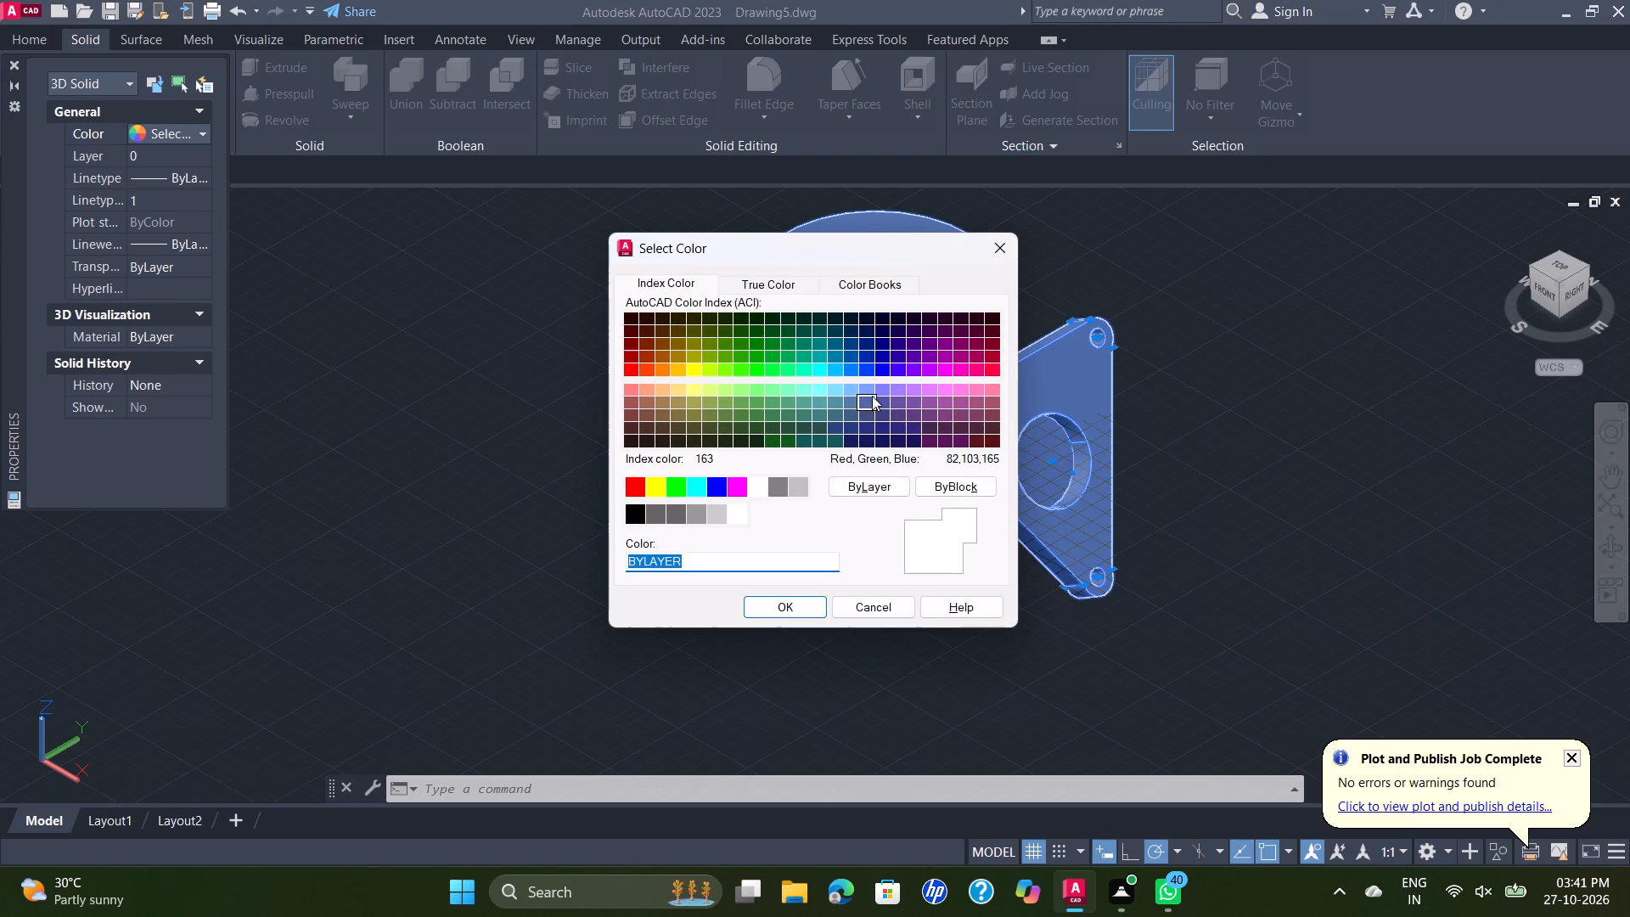
{"action": "left_click", "coordinate": [930, 444]}
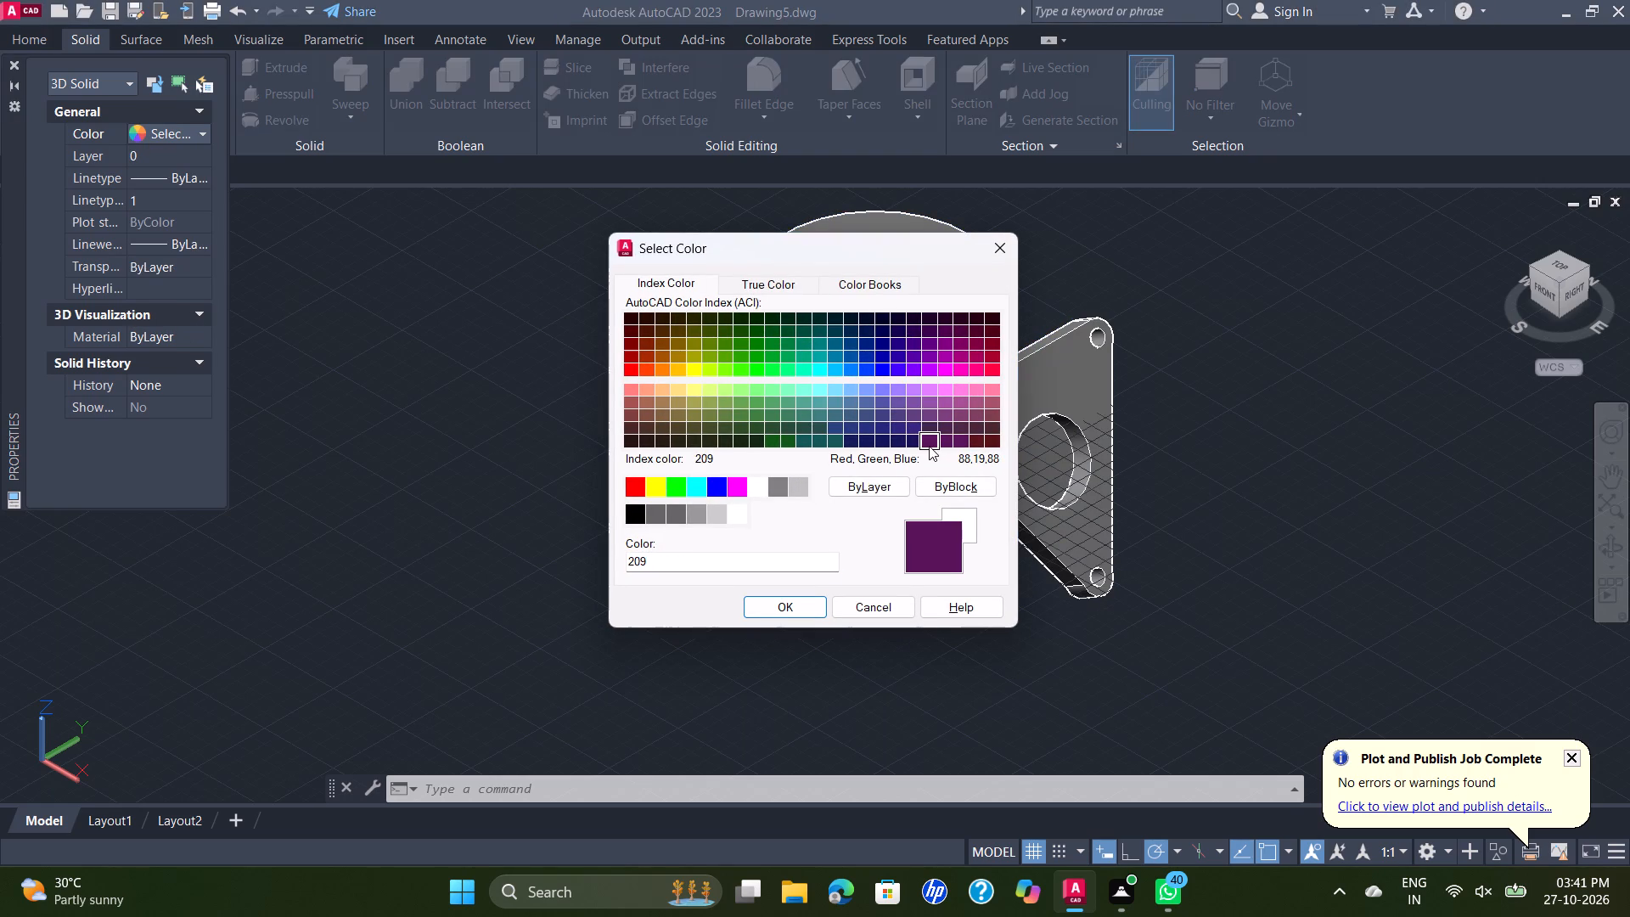
{"action": "left_click", "coordinate": [800, 605]}
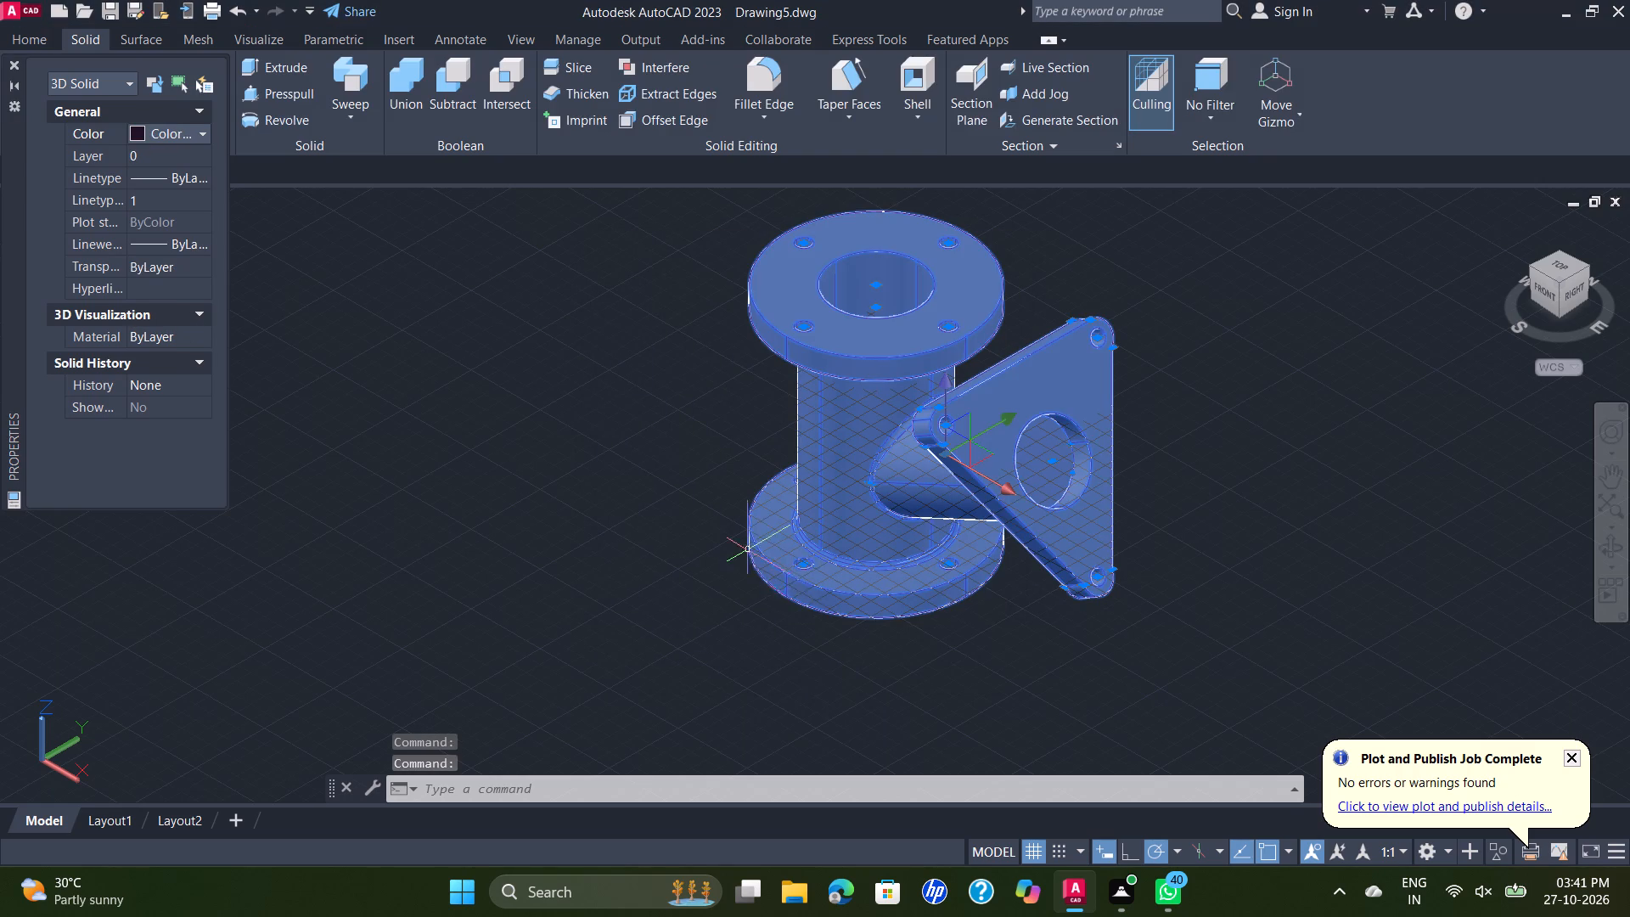
{"action": "left_click", "coordinate": [14, 60]}
Switch the viewport's visual style to Realistic.
{"action": "left_click", "coordinate": [146, 205]}
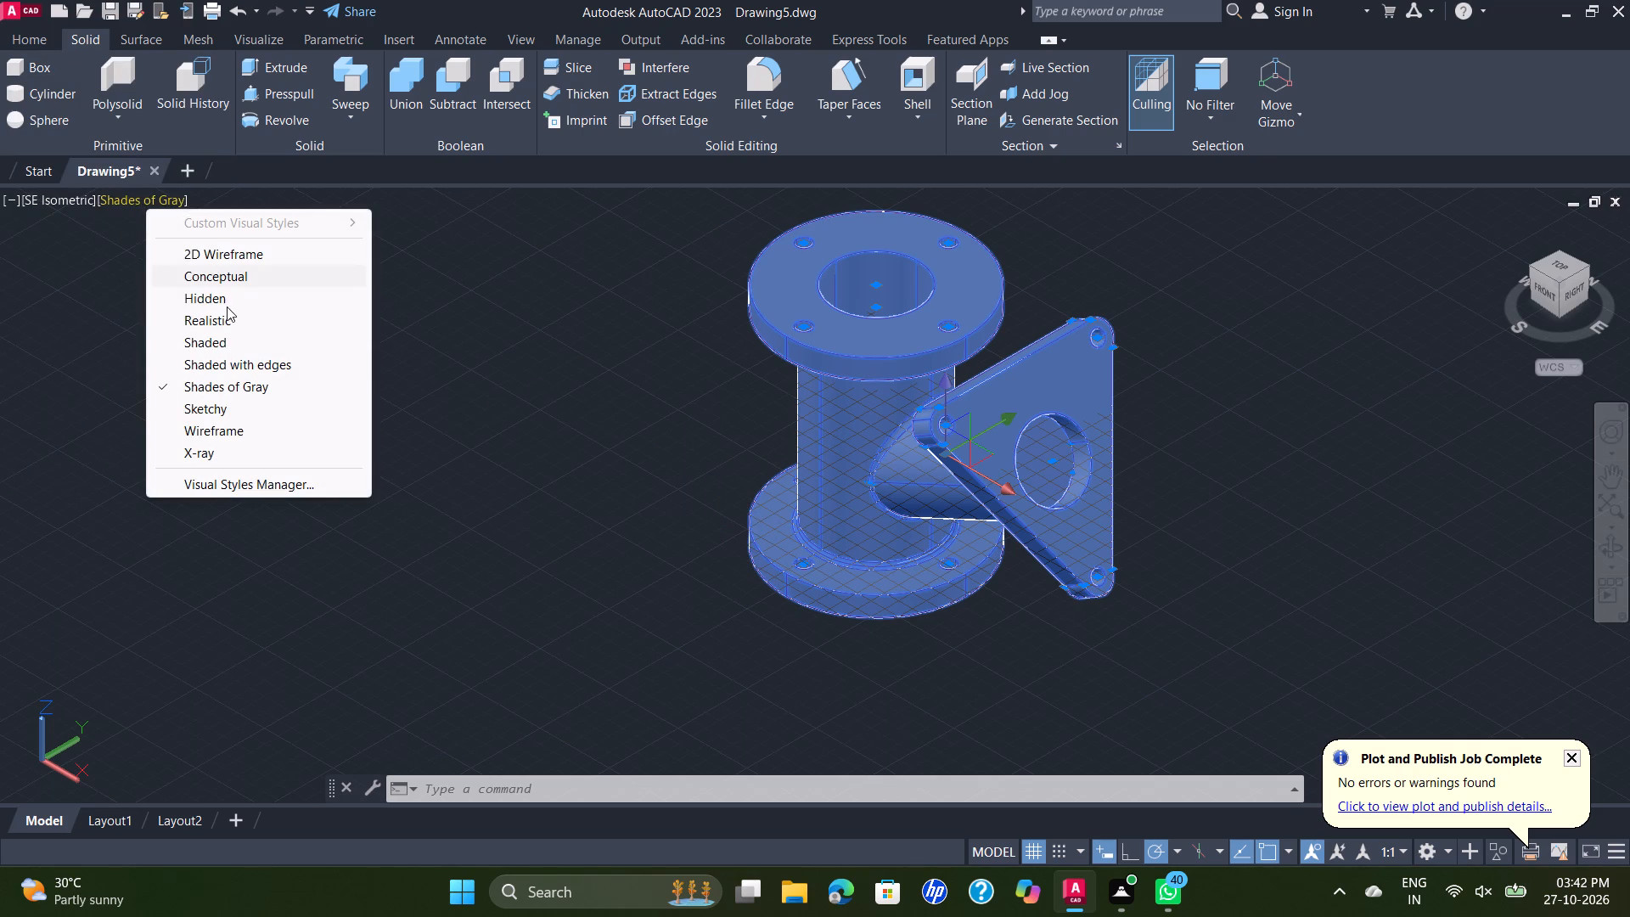
{"action": "left_click", "coordinate": [243, 328]}
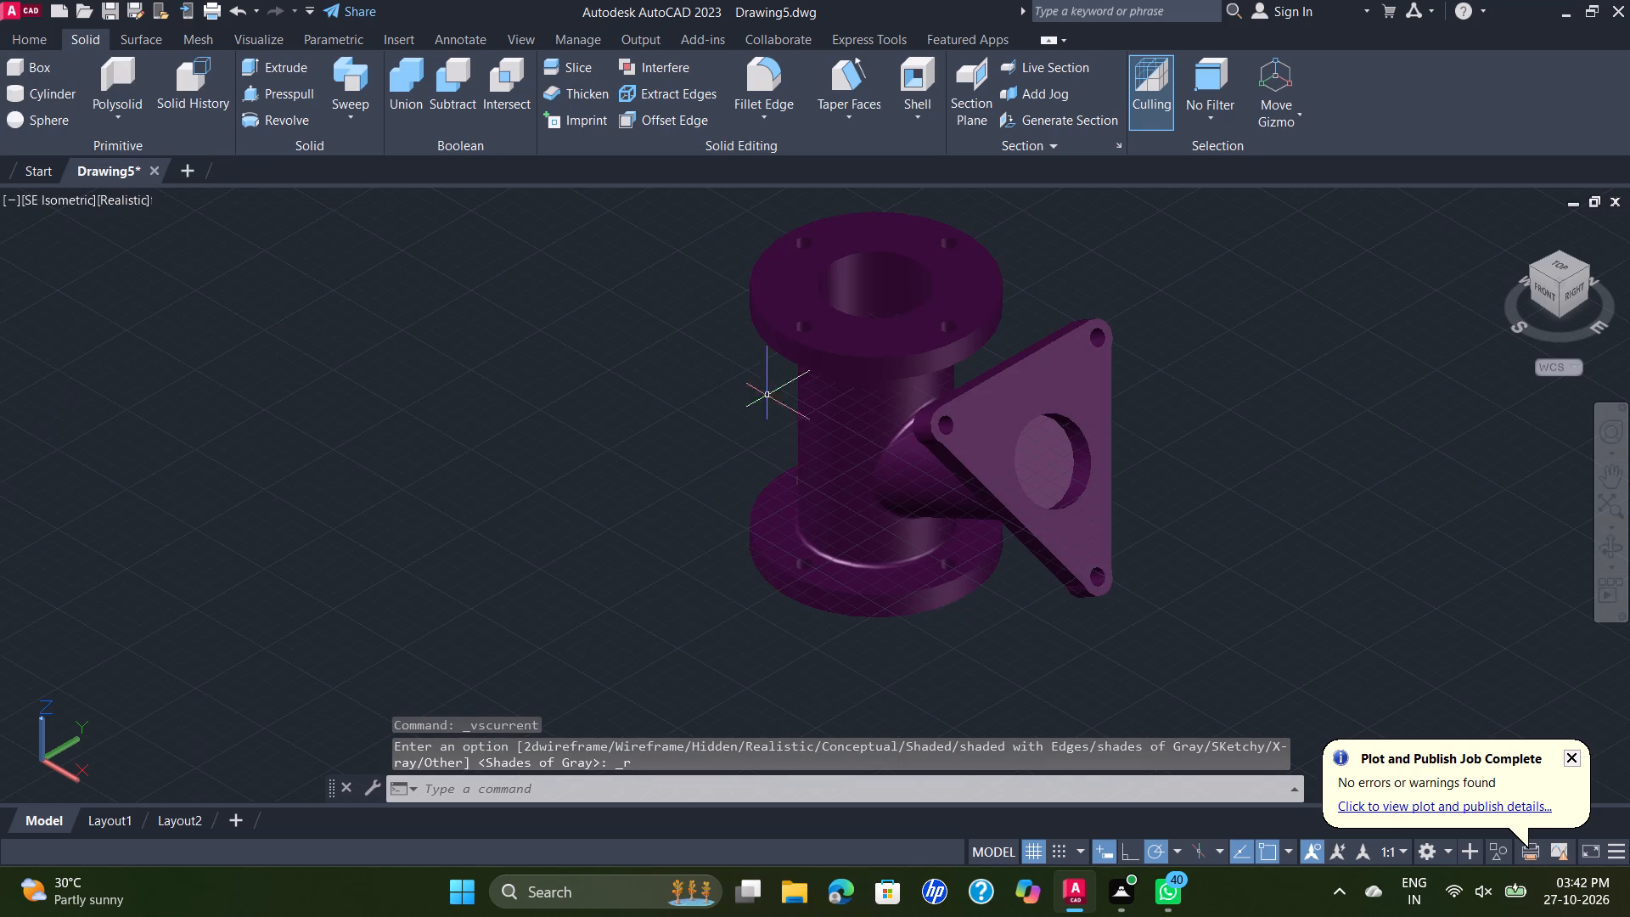
With no object selected, open the properties and choose ByBlock as the default material.
{"action": "scroll", "coordinate": [750, 298], "scroll_direction": "up", "scroll_amount": 1}
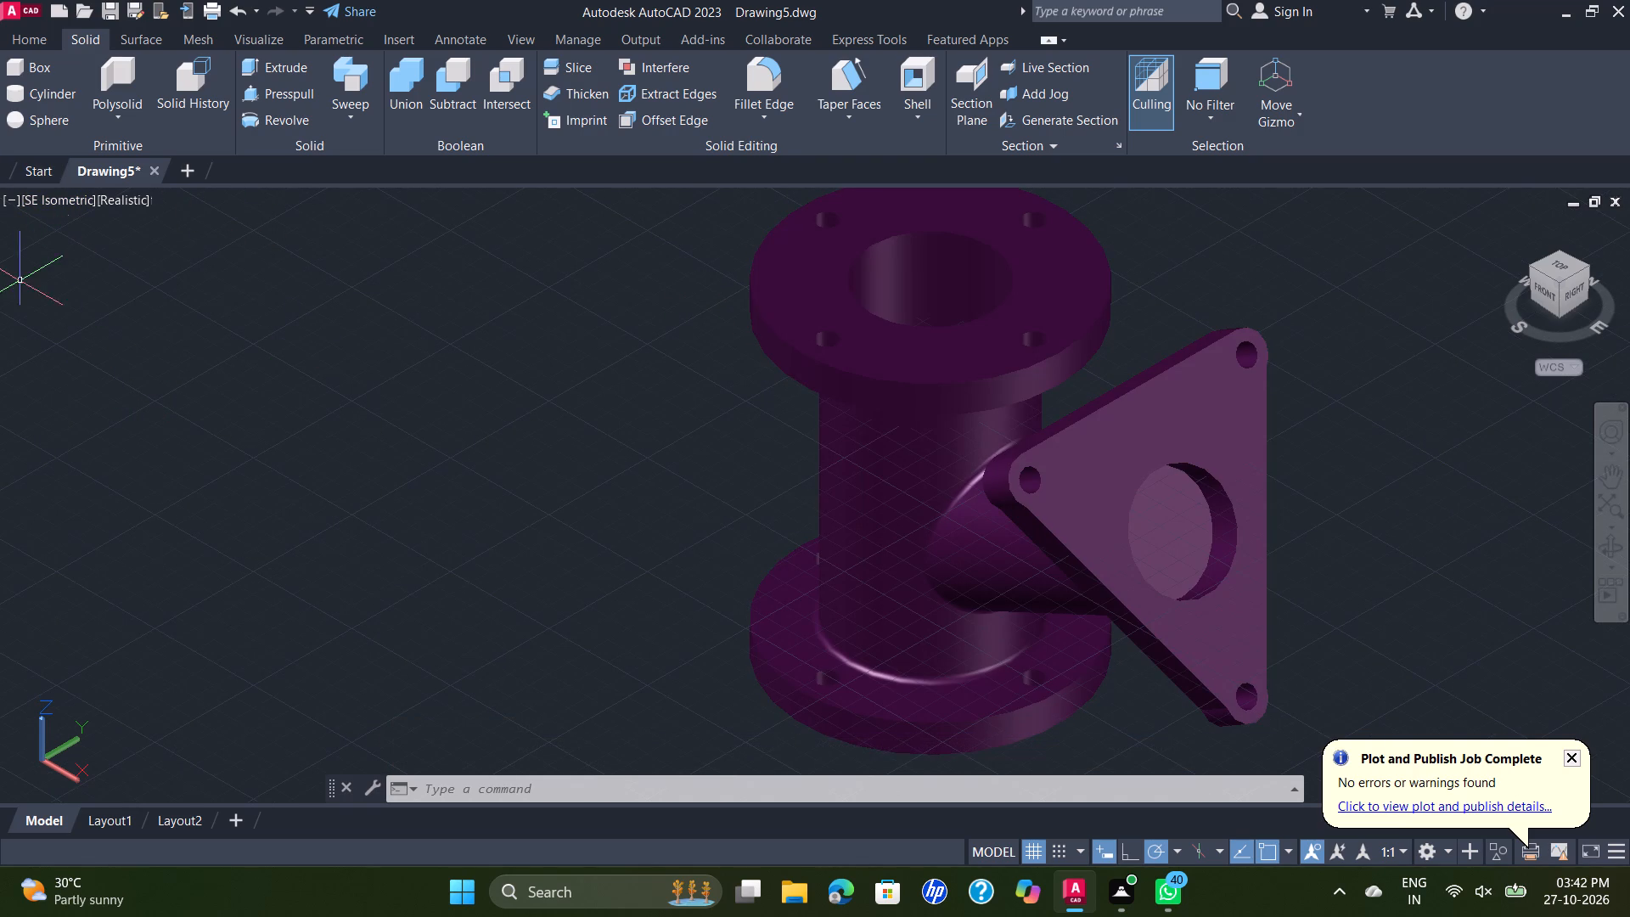
{"action": "key", "text": "p"}
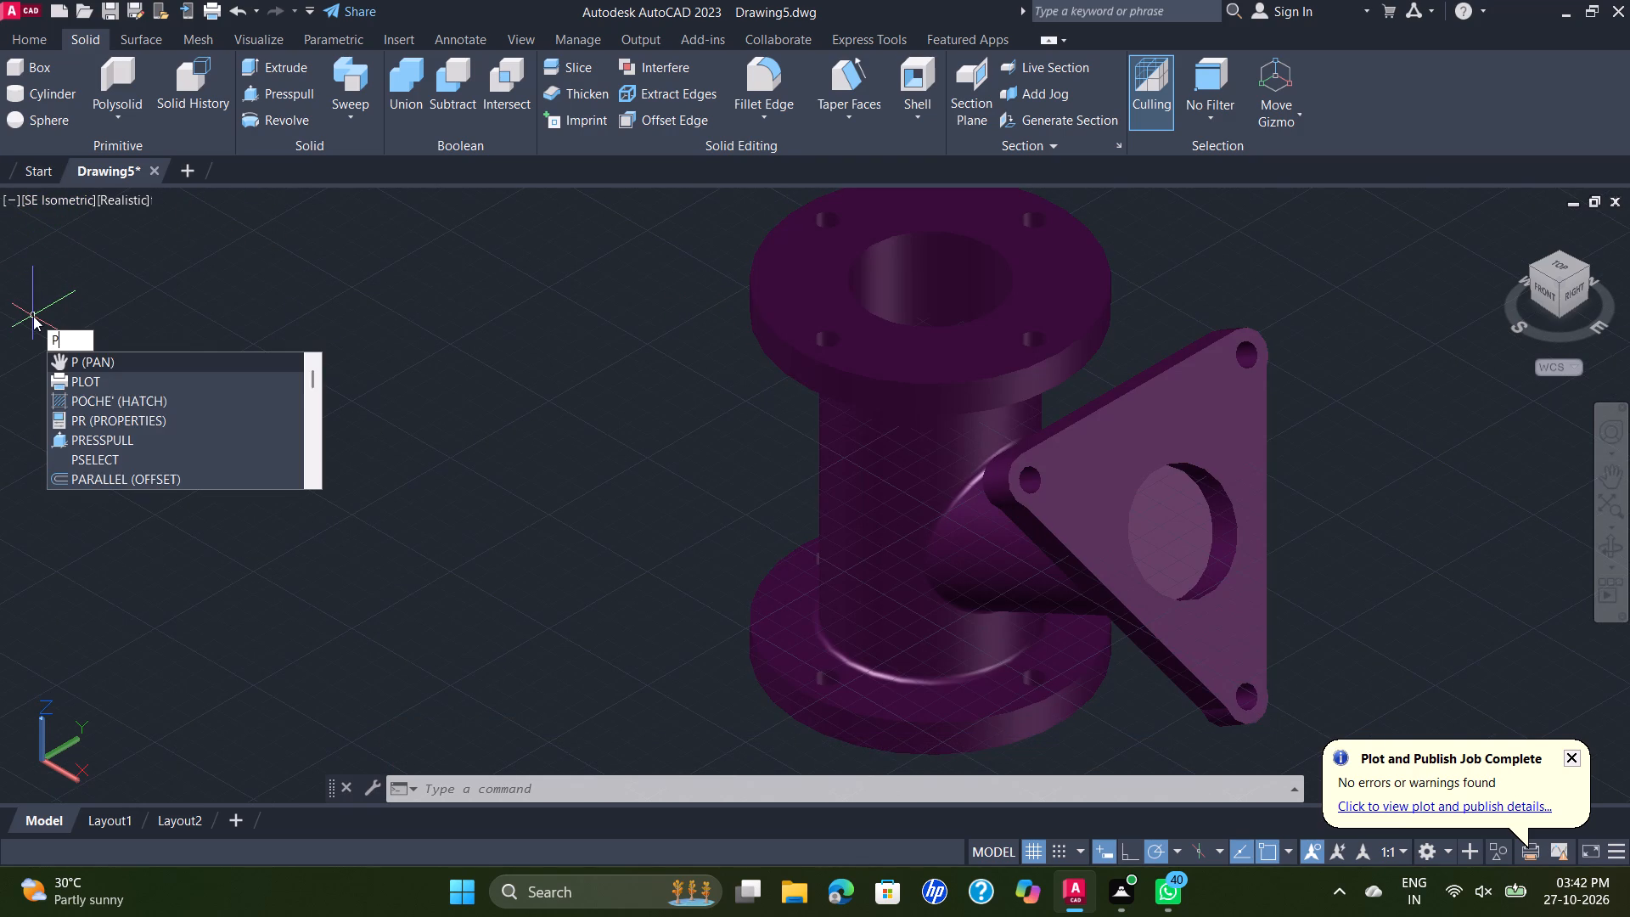
{"action": "key", "text": "r"}
{"action": "key", "text": "Return"}
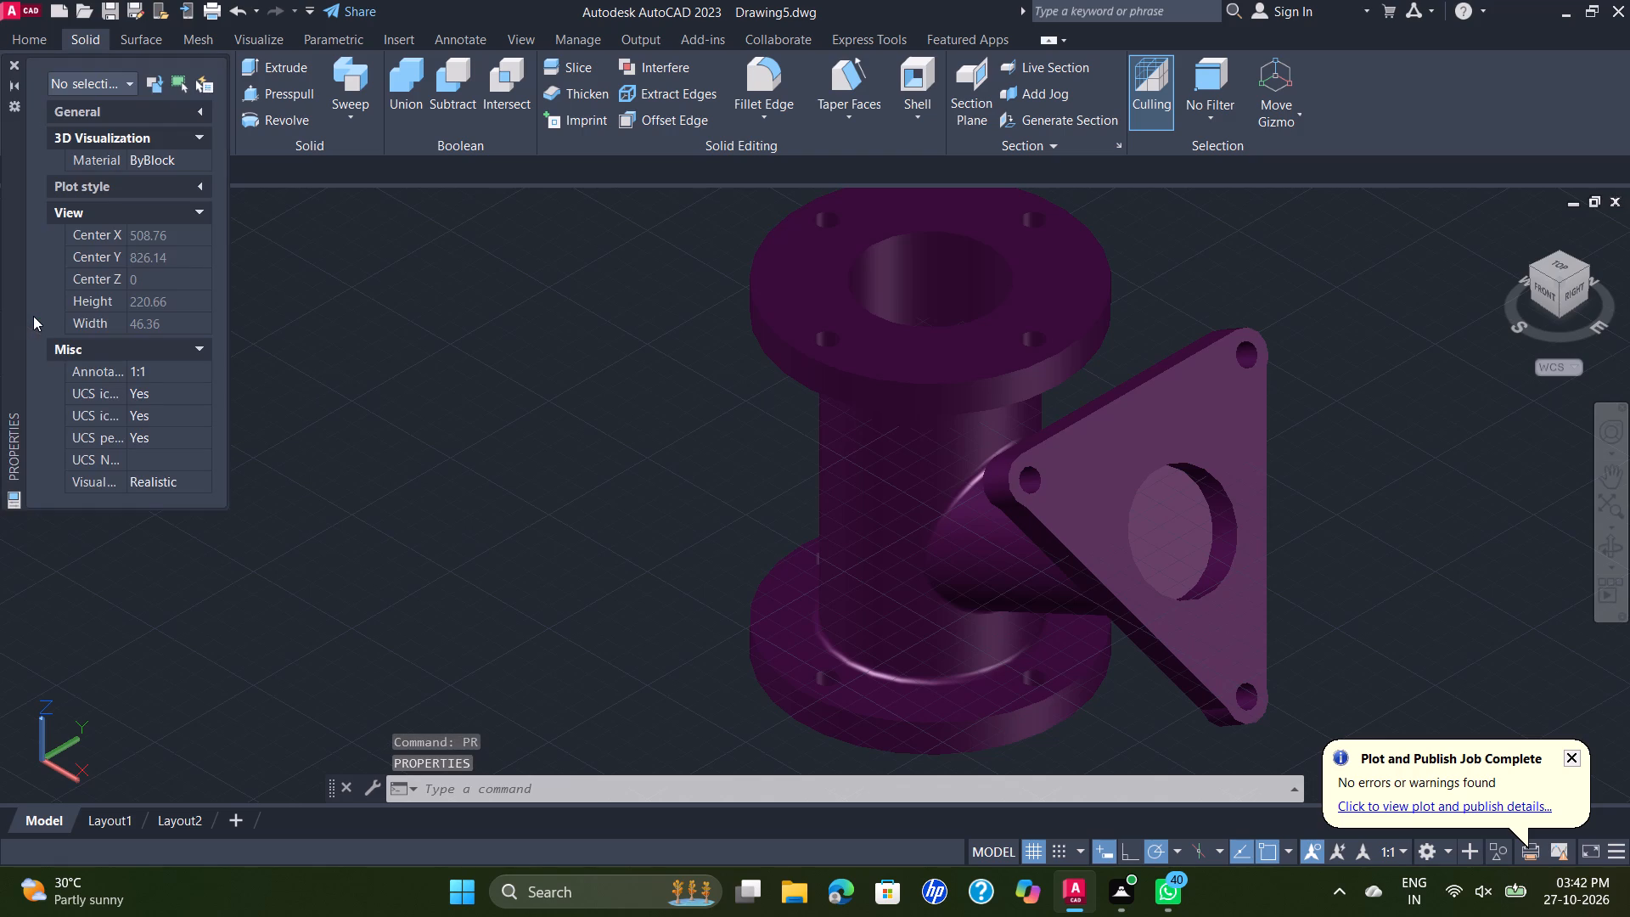
{"action": "left_click", "coordinate": [195, 155]}
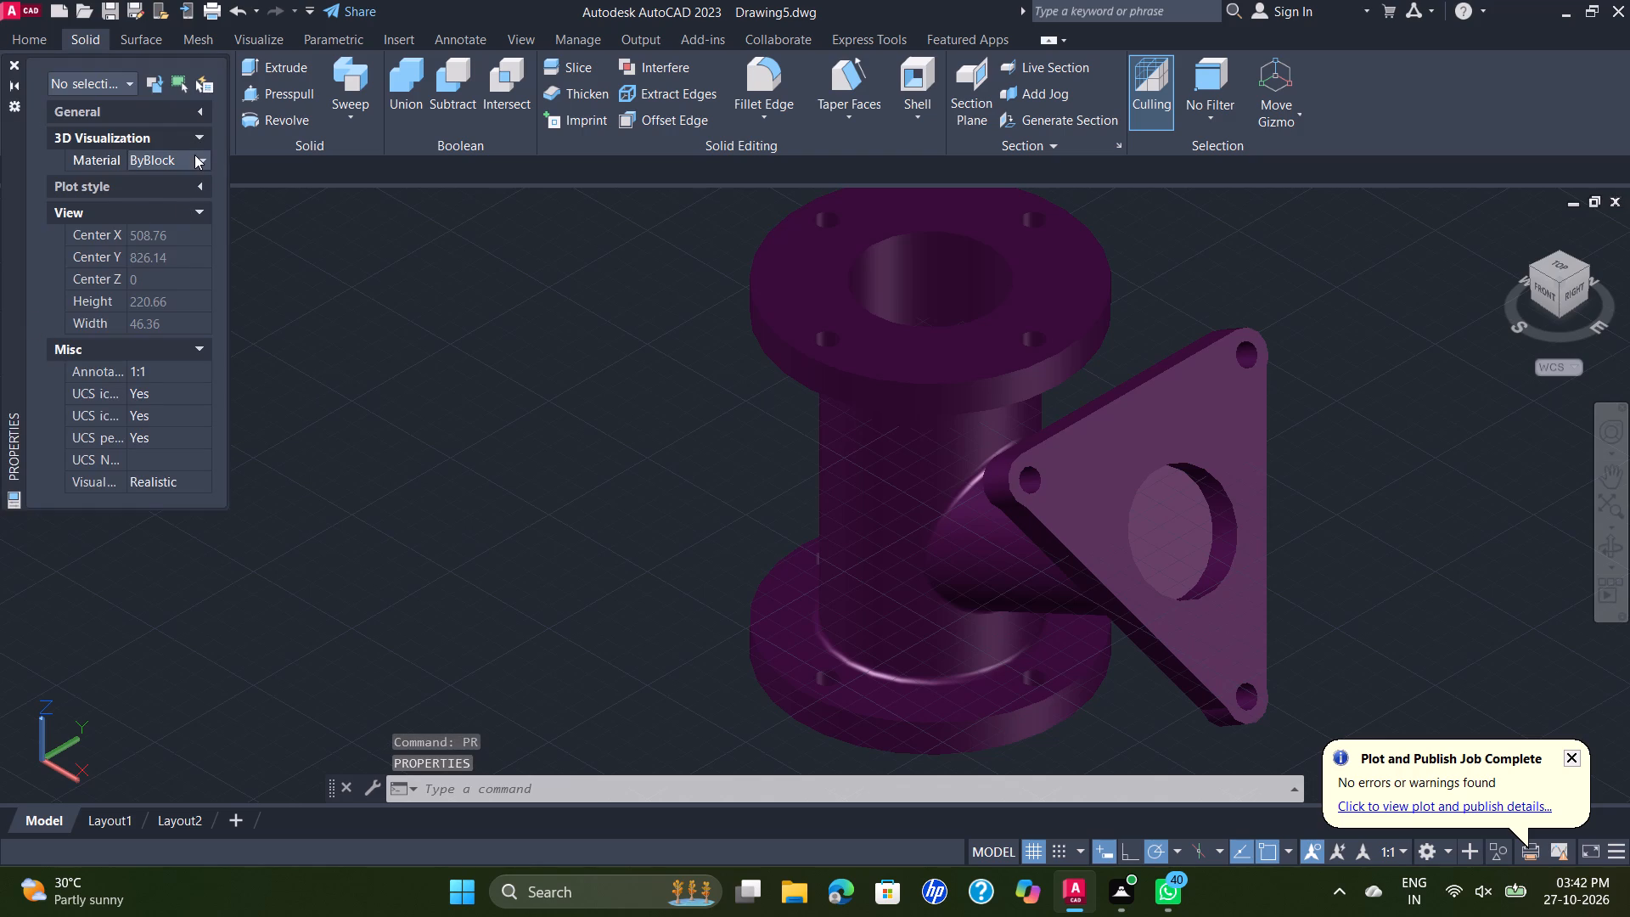
{"action": "left_click", "coordinate": [194, 155]}
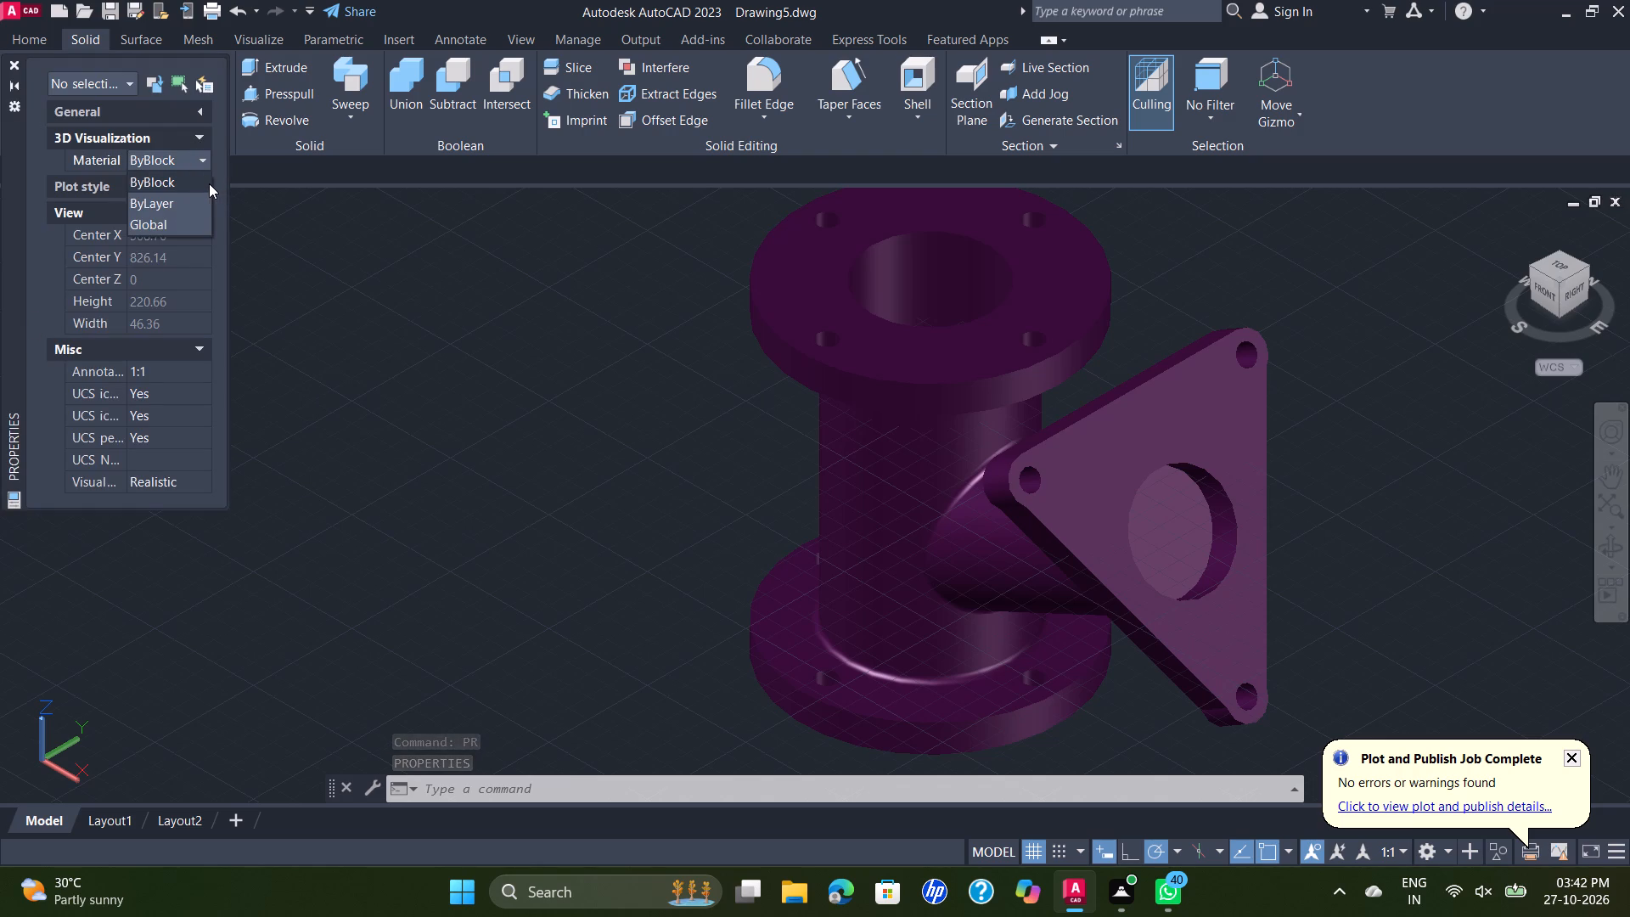
{"action": "left_click", "coordinate": [207, 183]}
Change the united flanged solid's colour to index colour 192, a brighter purple, and close its properties.
{"action": "left_click", "coordinate": [982, 419]}
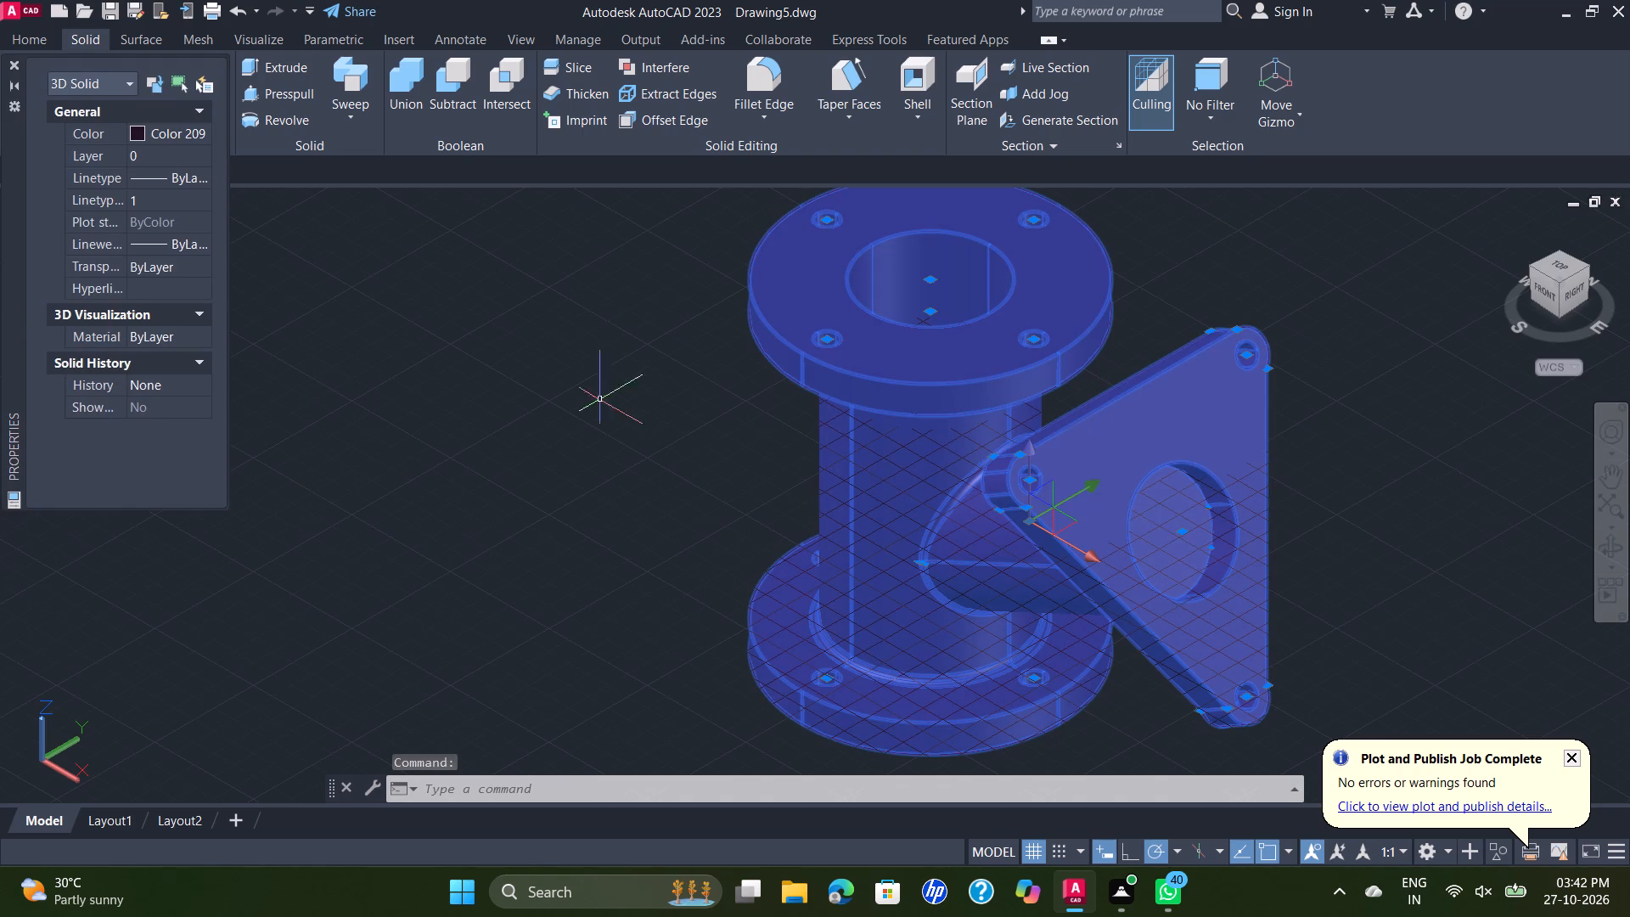
{"action": "left_click", "coordinate": [221, 132]}
{"action": "left_click", "coordinate": [210, 130]}
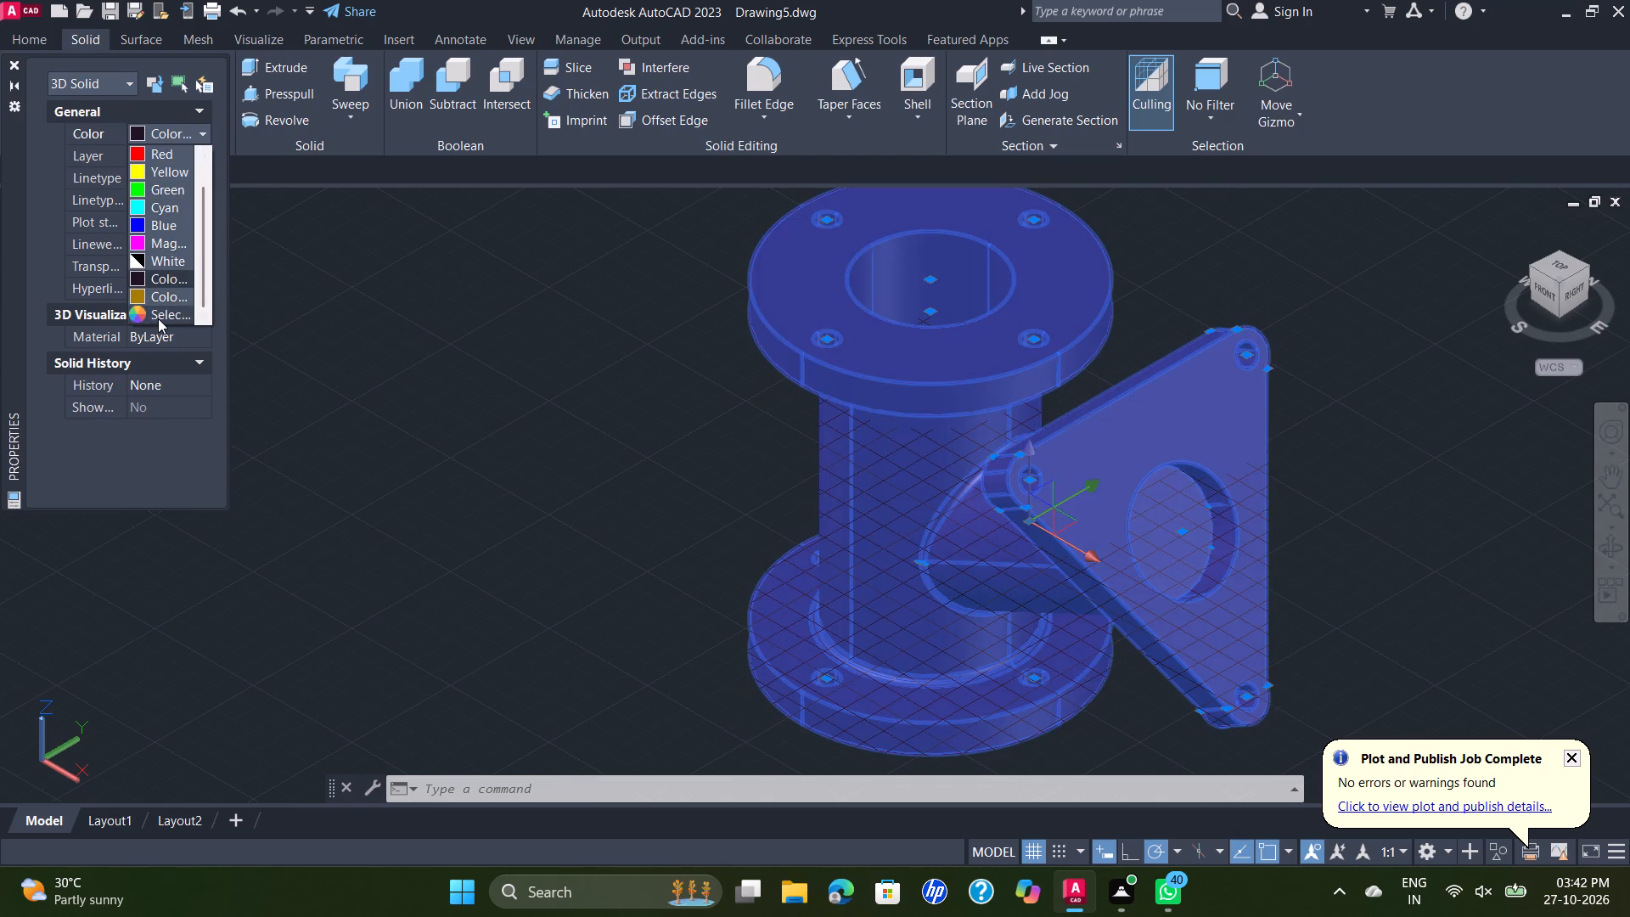
{"action": "left_click", "coordinate": [158, 318]}
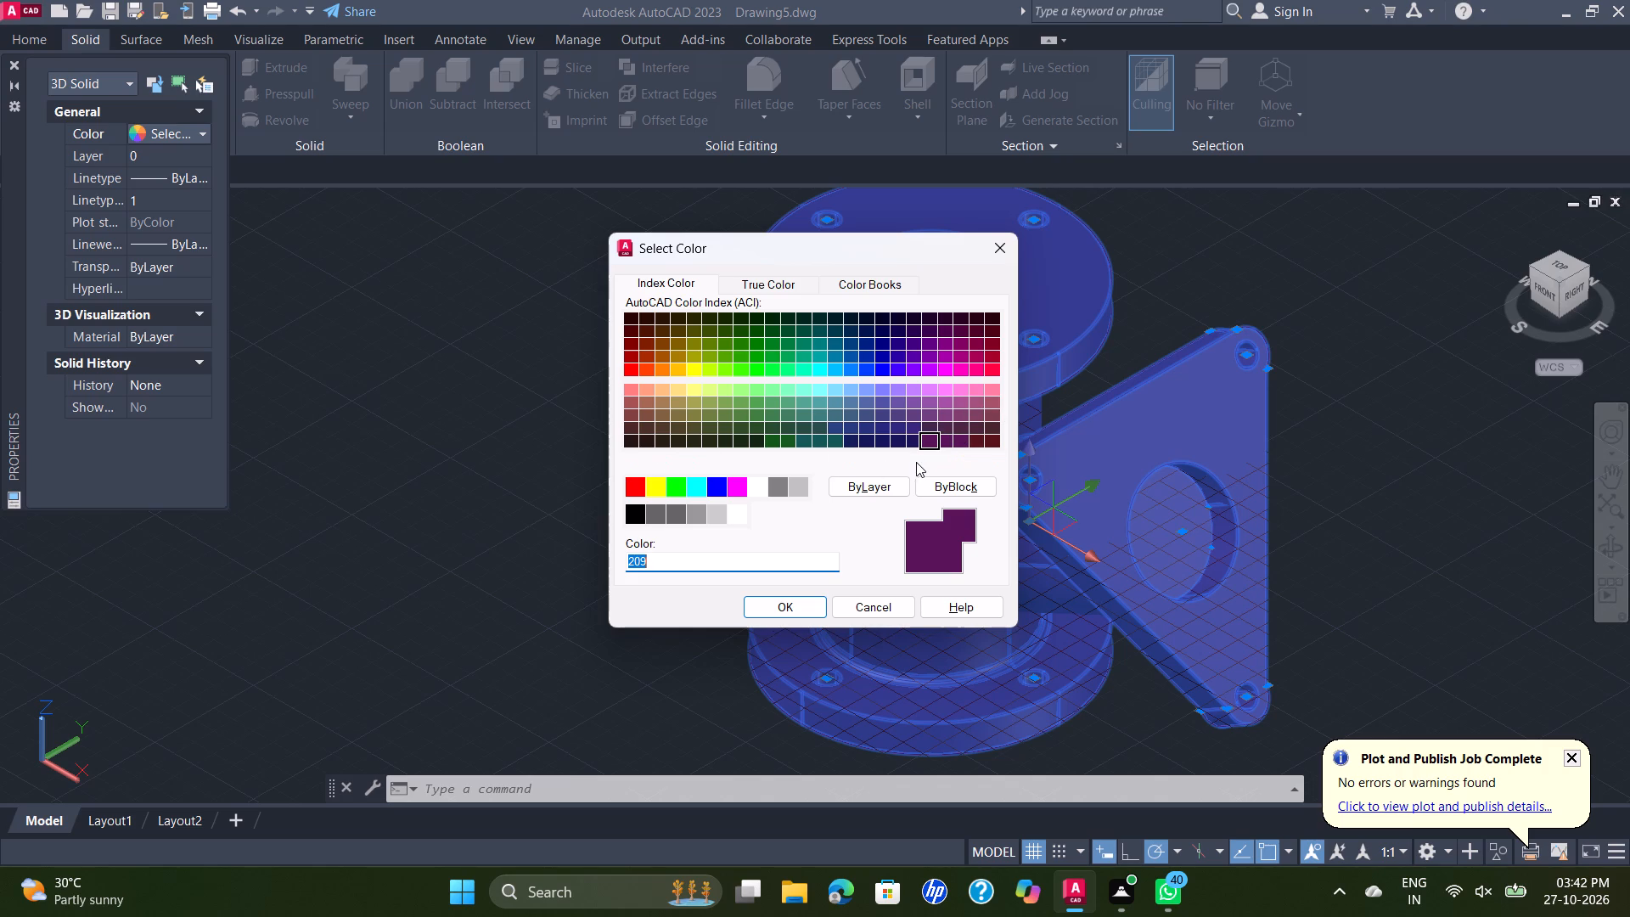
{"action": "scroll", "coordinate": [951, 424], "scroll_direction": "up", "scroll_amount": 2}
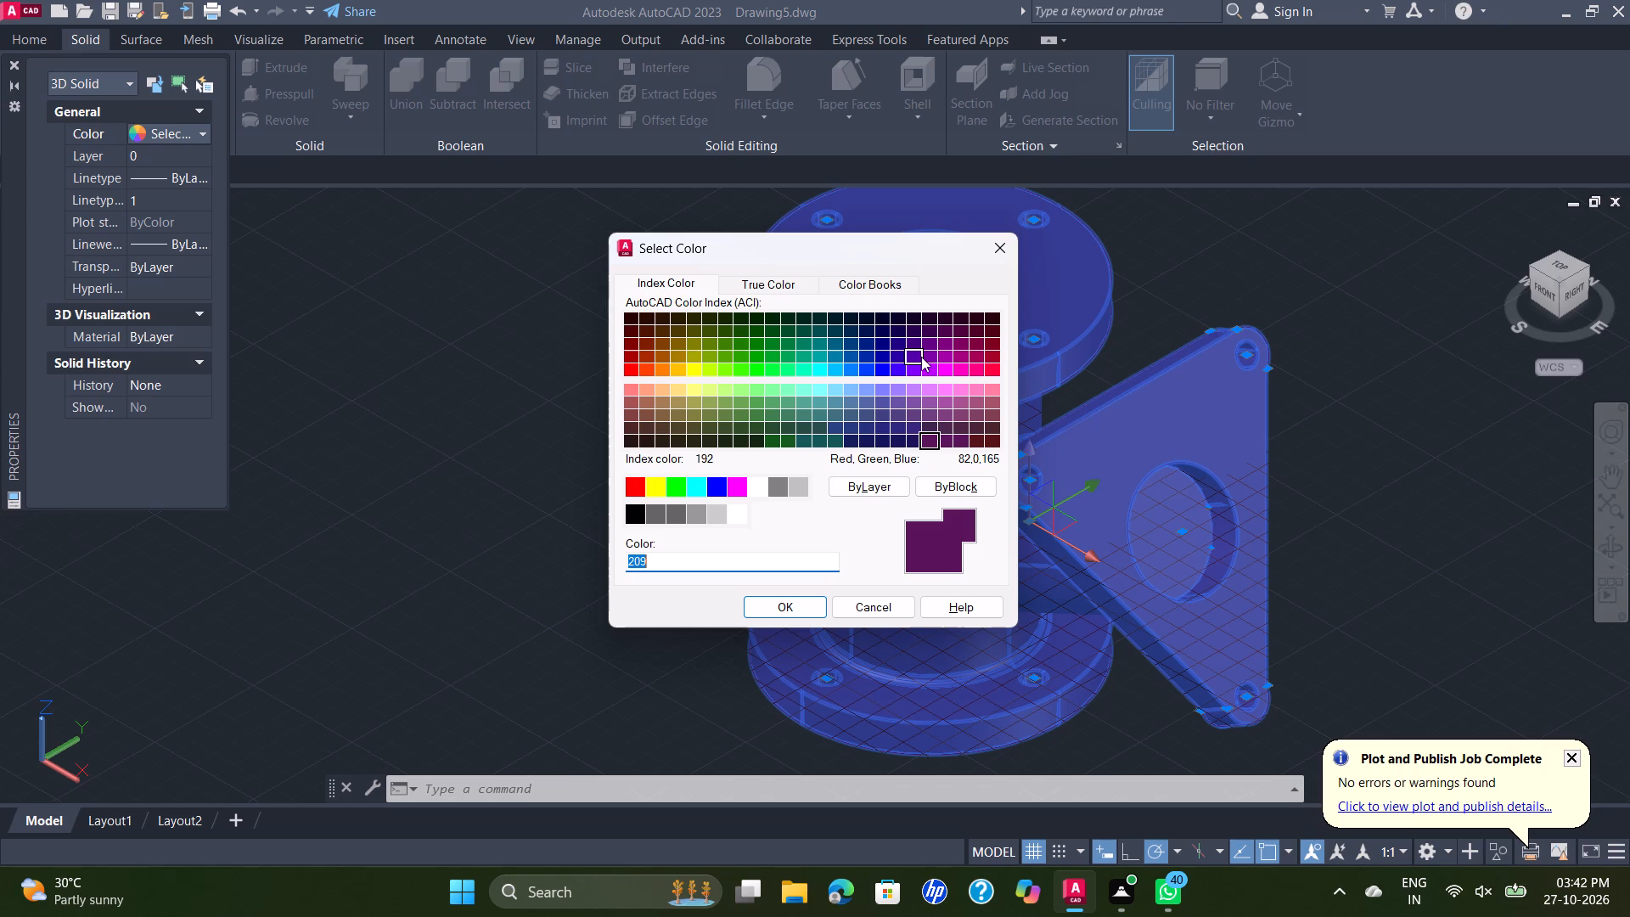
{"action": "left_click", "coordinate": [921, 357]}
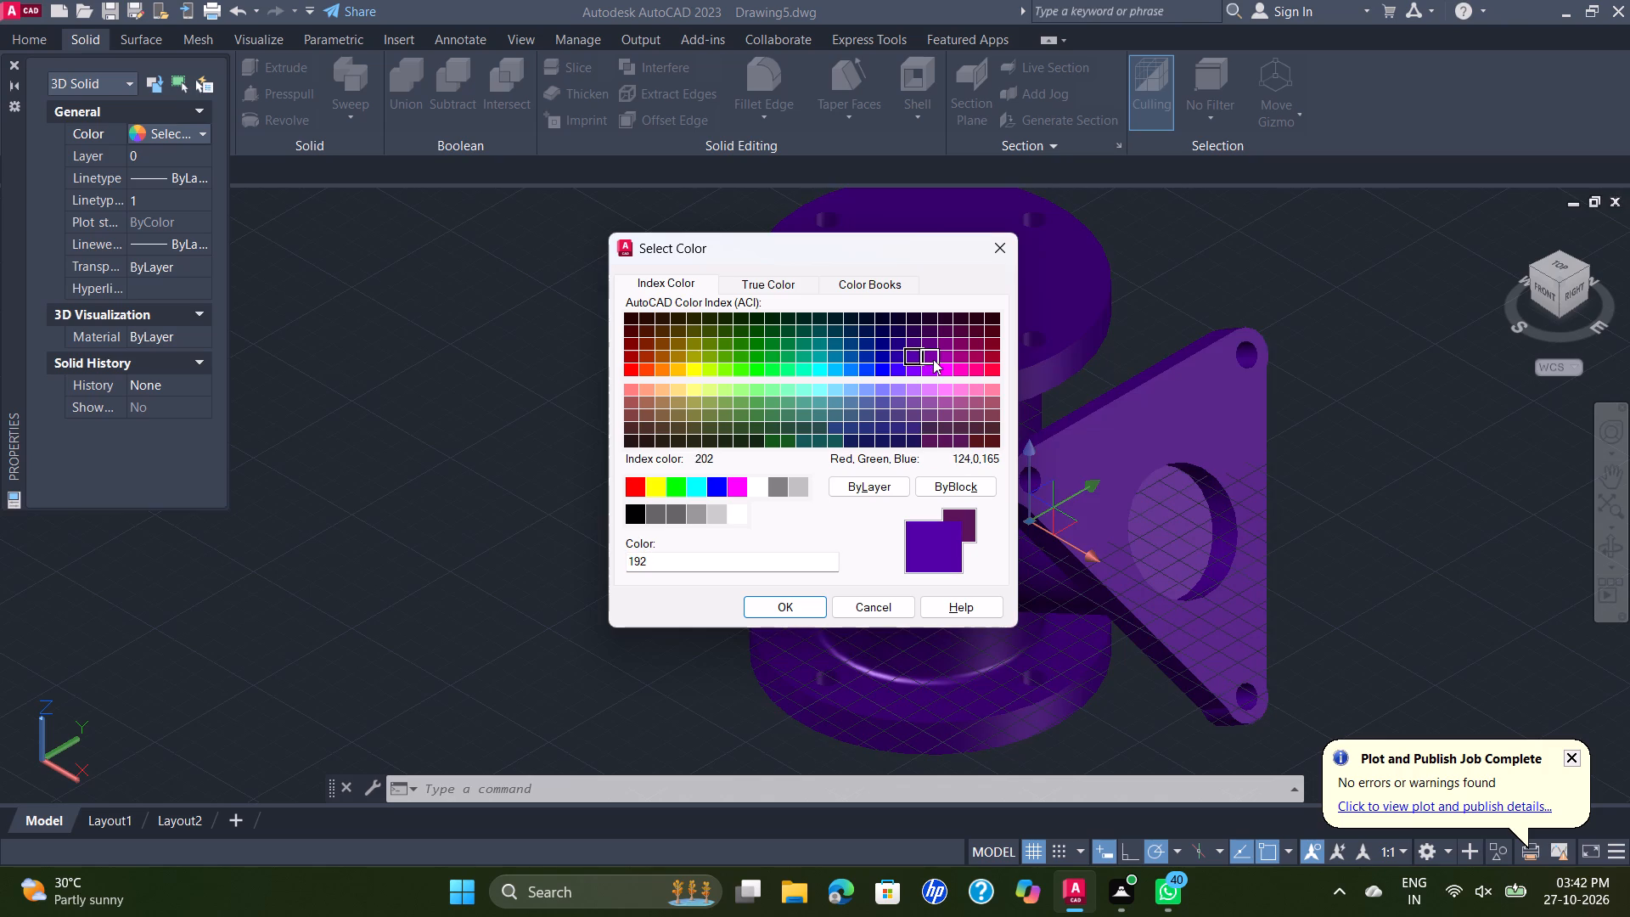
{"action": "left_click", "coordinate": [796, 605]}
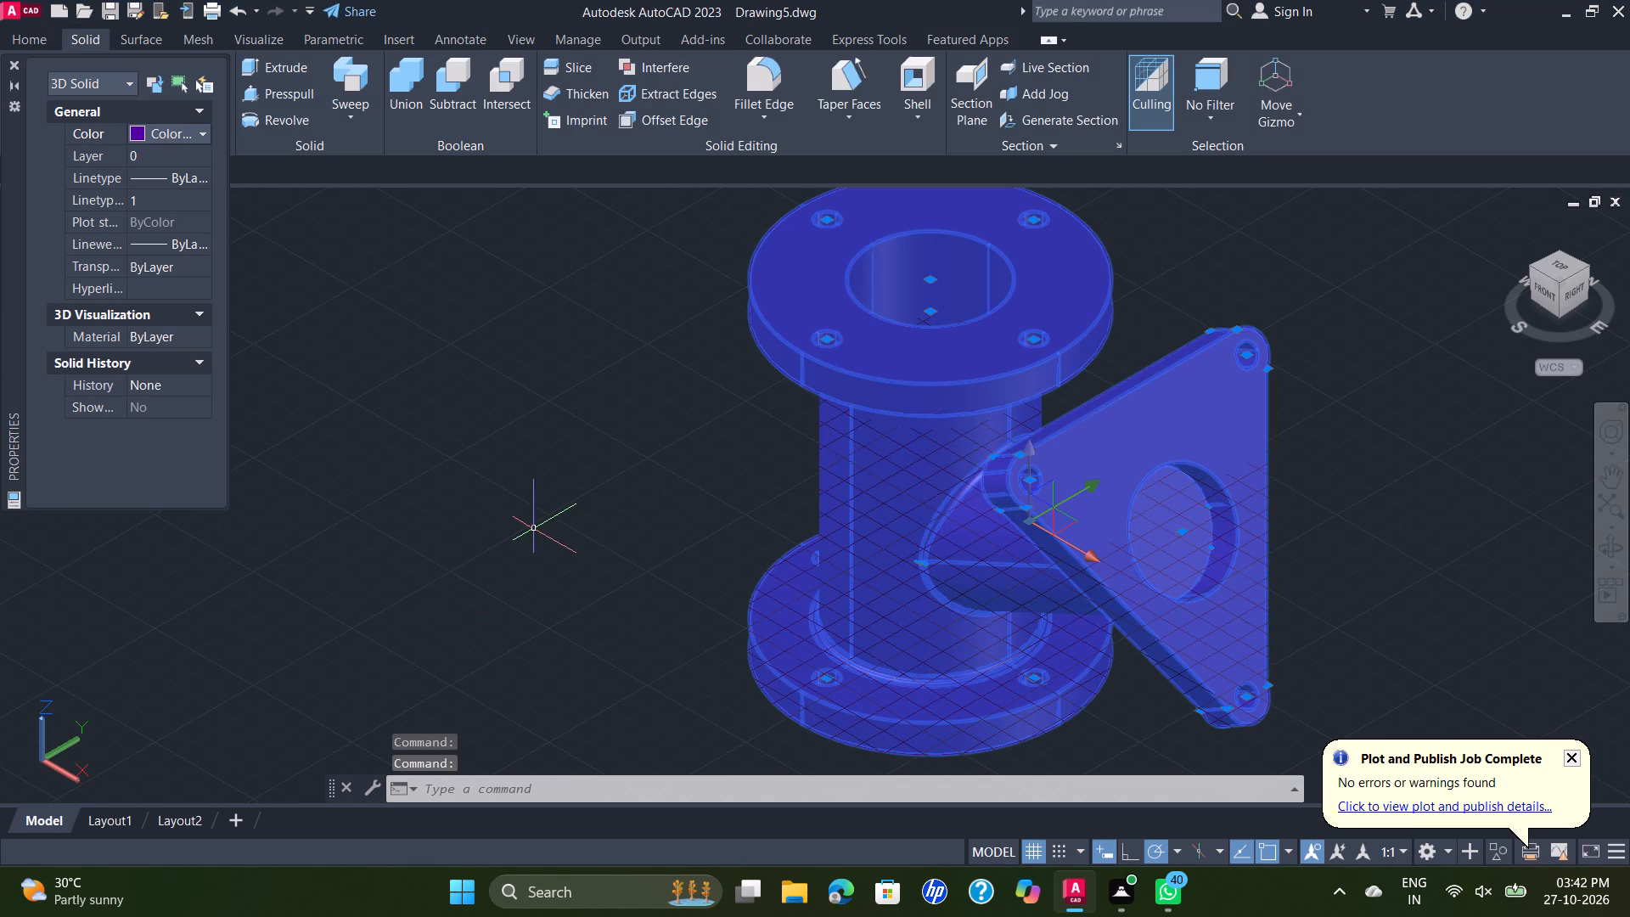
{"action": "left_click", "coordinate": [534, 527]}
{"action": "key", "text": "grave"}
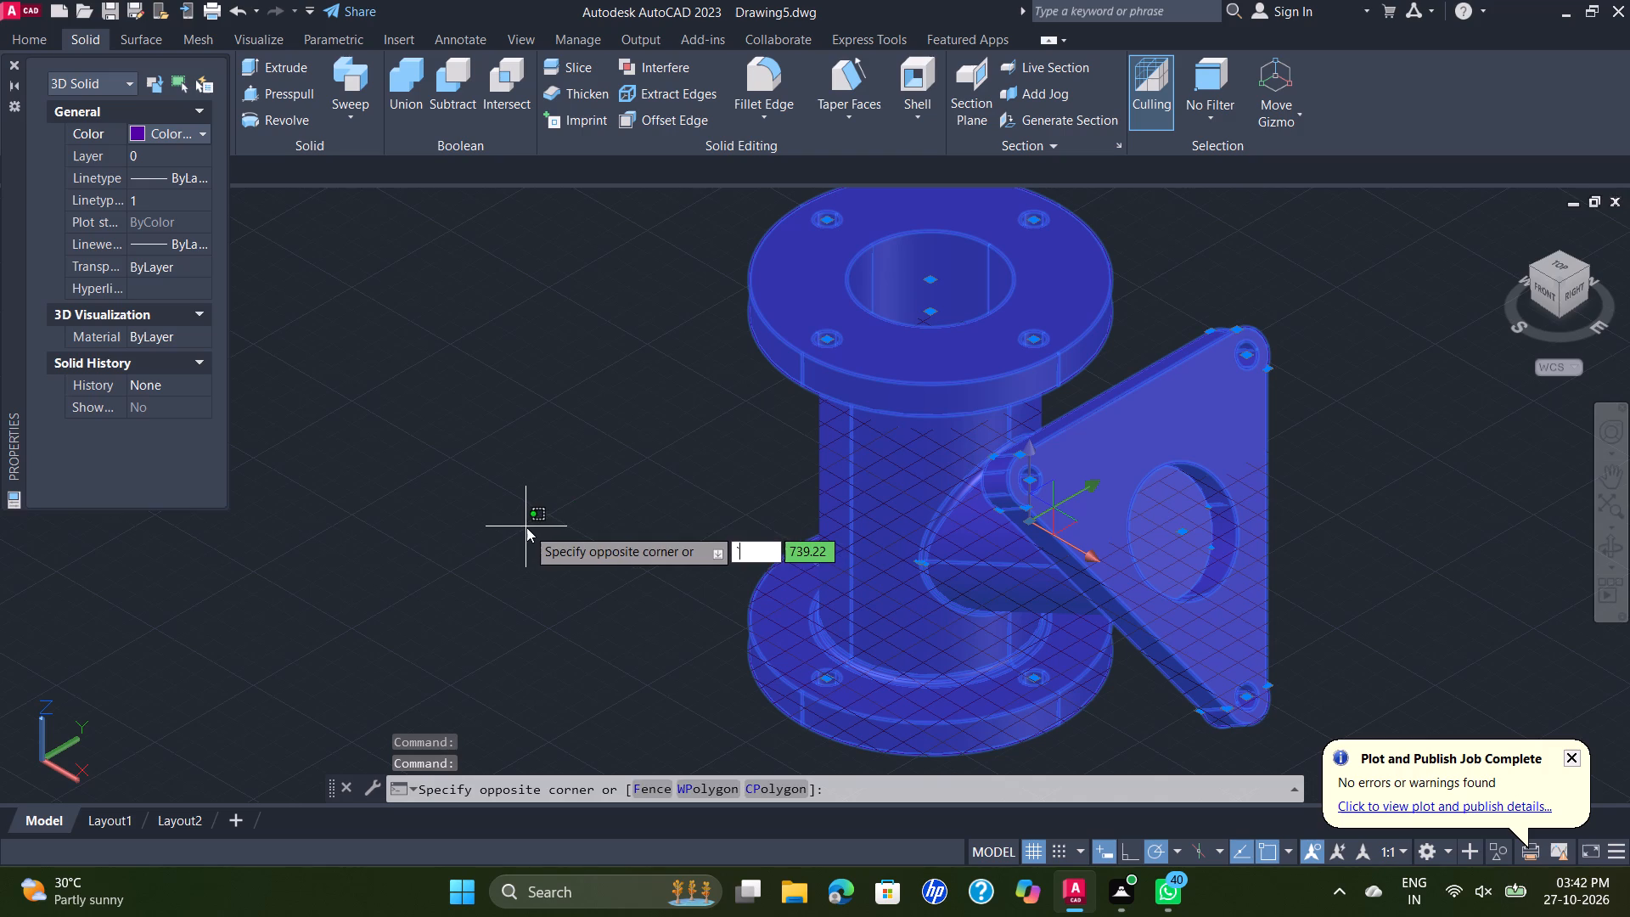
{"action": "key", "text": "Escape"}
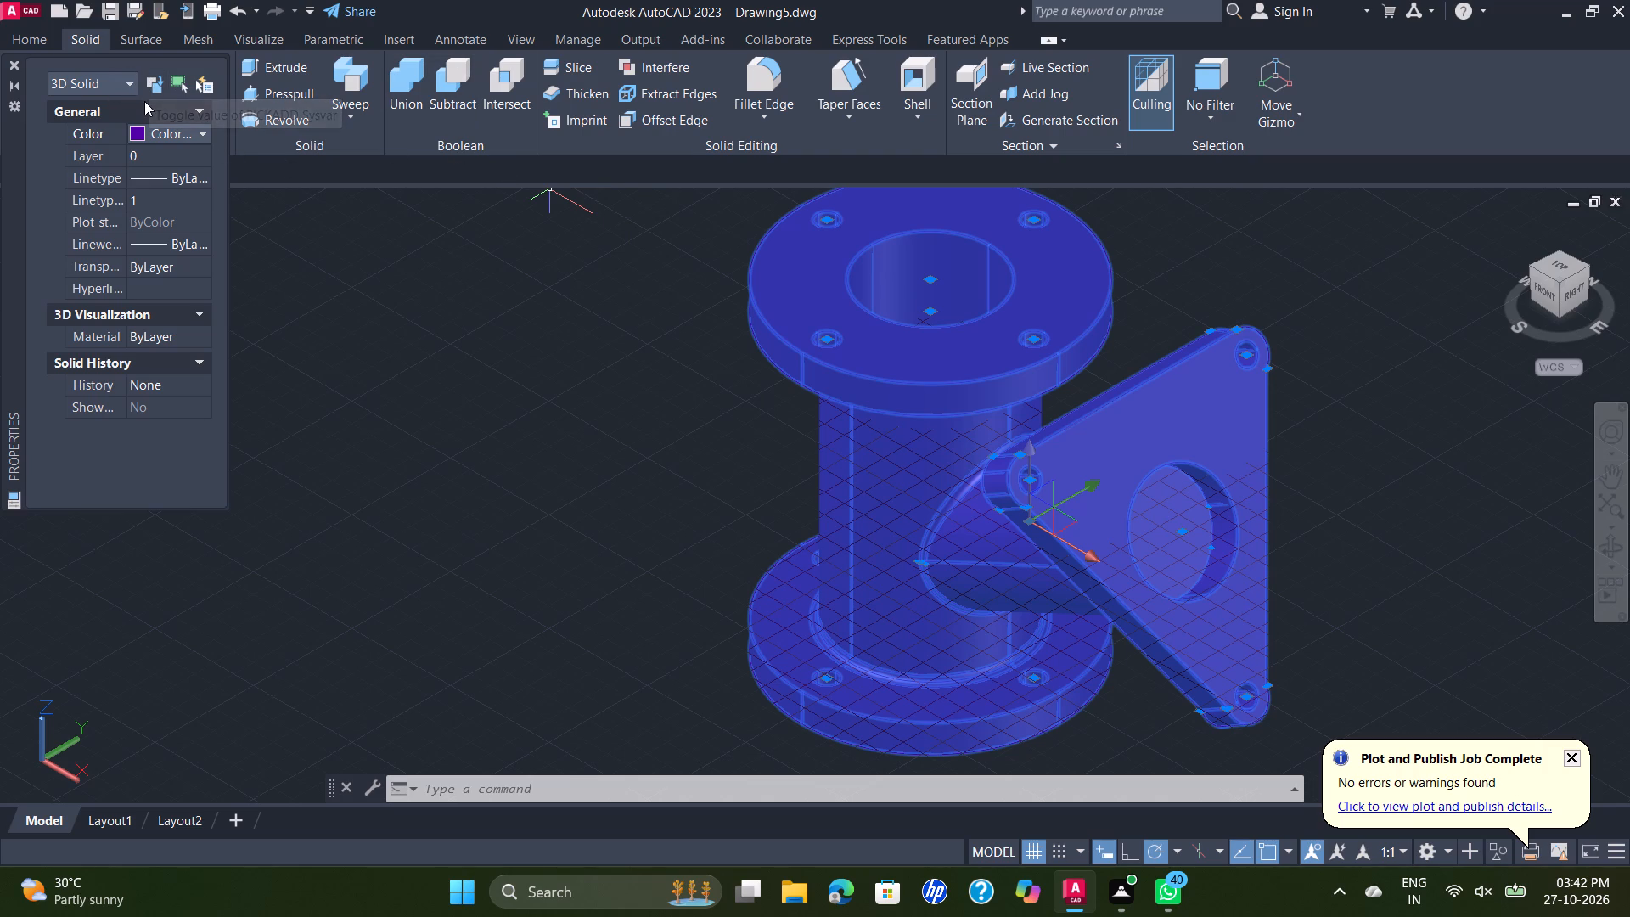
{"action": "left_click", "coordinate": [12, 70]}
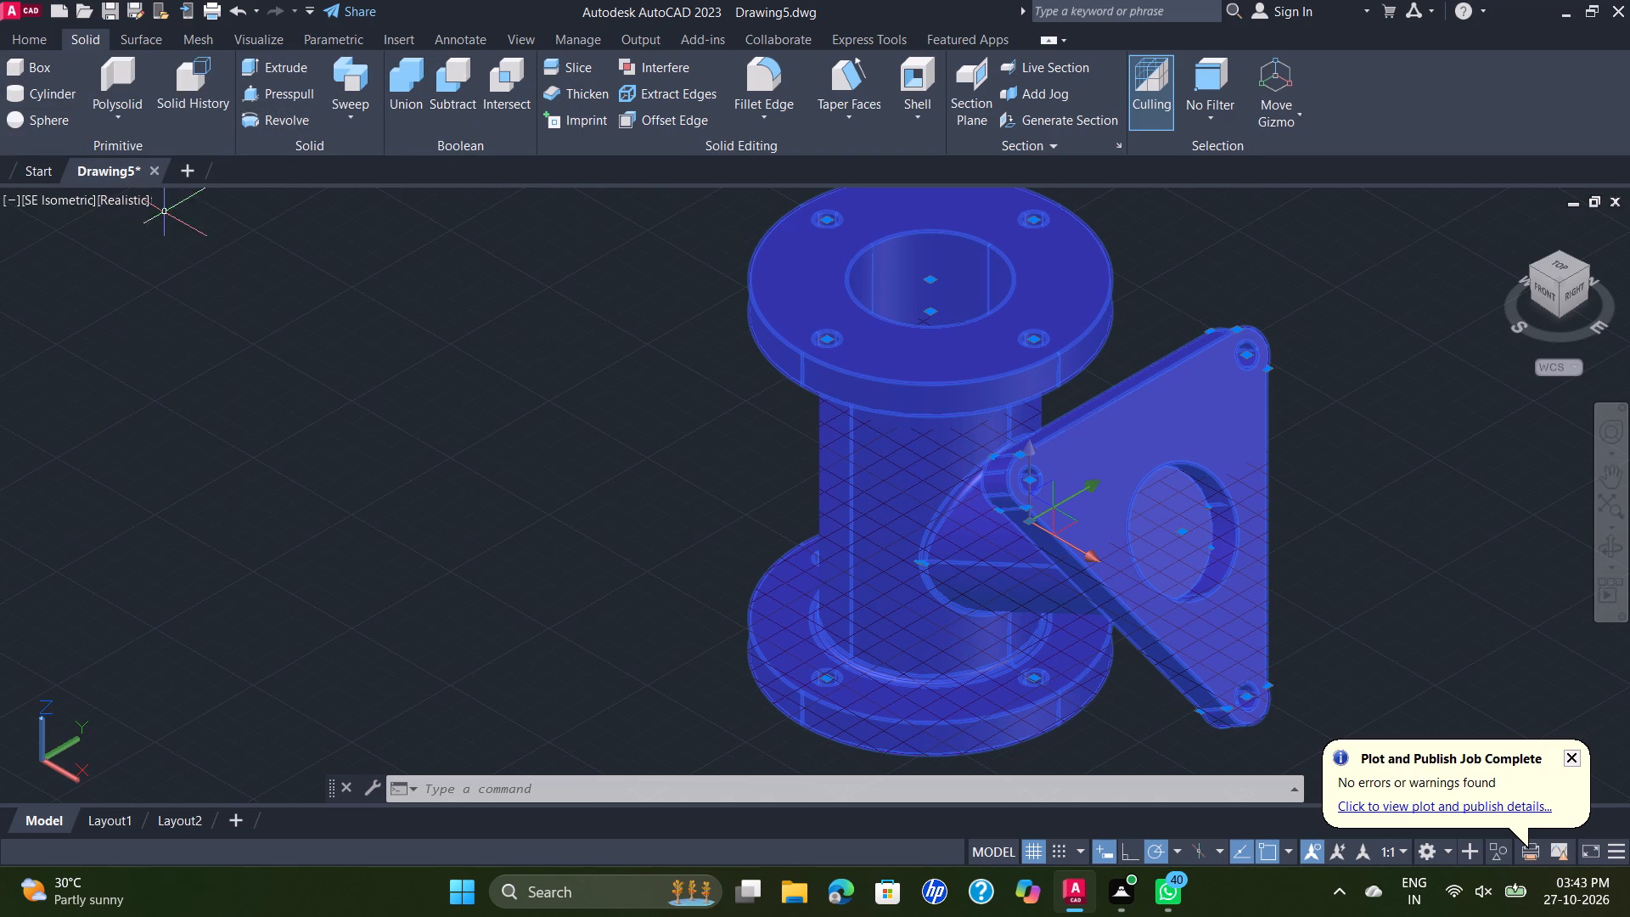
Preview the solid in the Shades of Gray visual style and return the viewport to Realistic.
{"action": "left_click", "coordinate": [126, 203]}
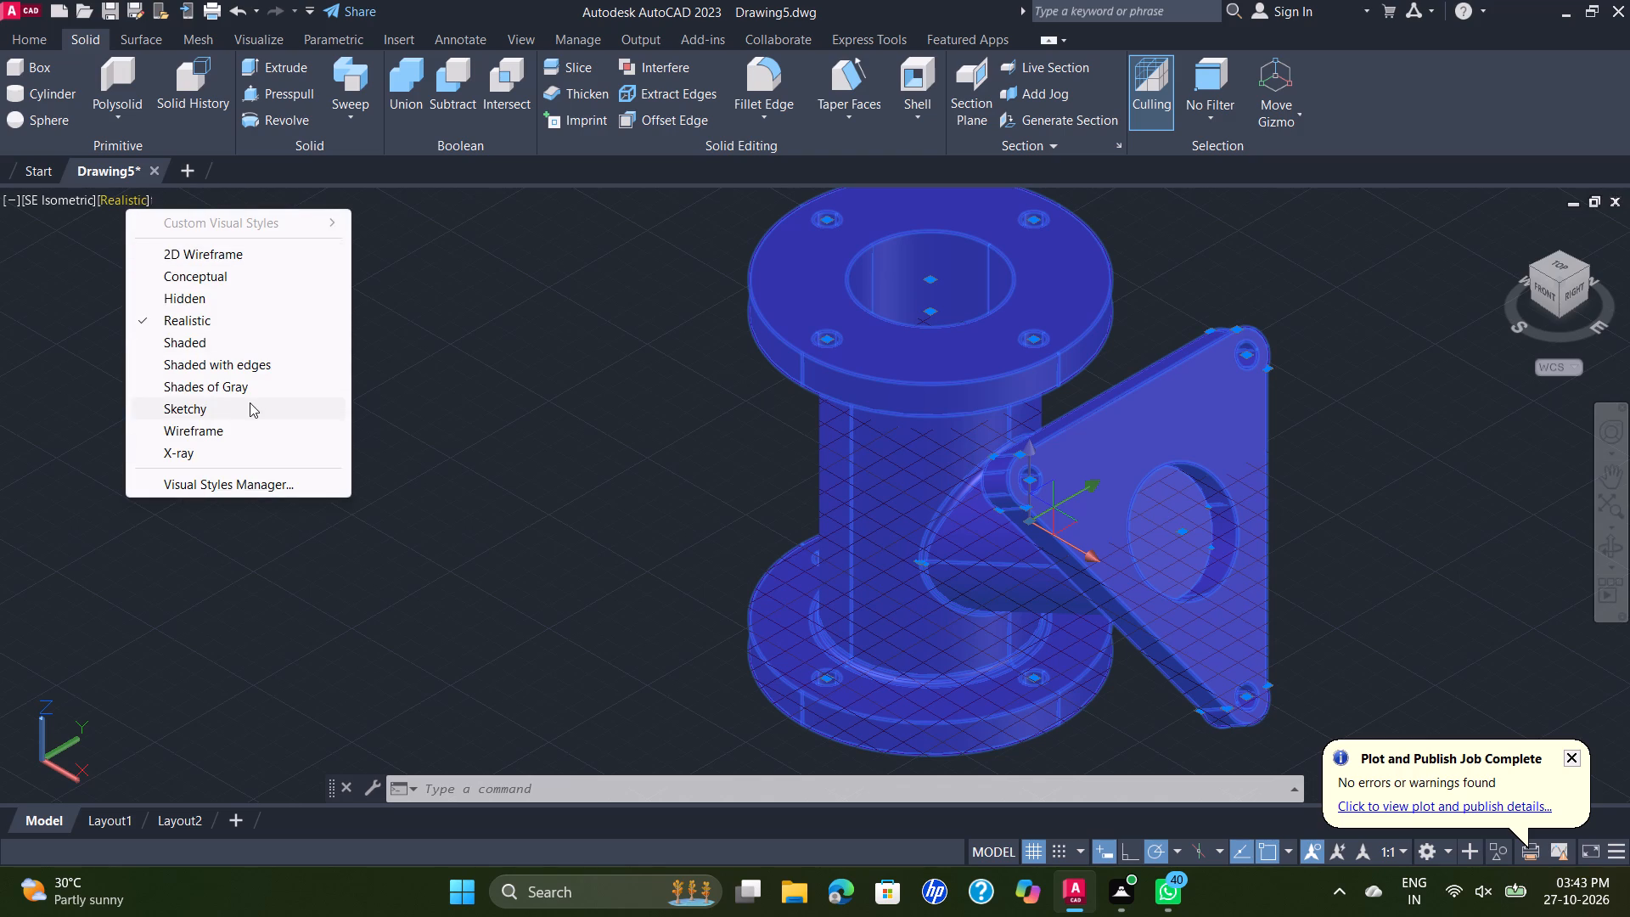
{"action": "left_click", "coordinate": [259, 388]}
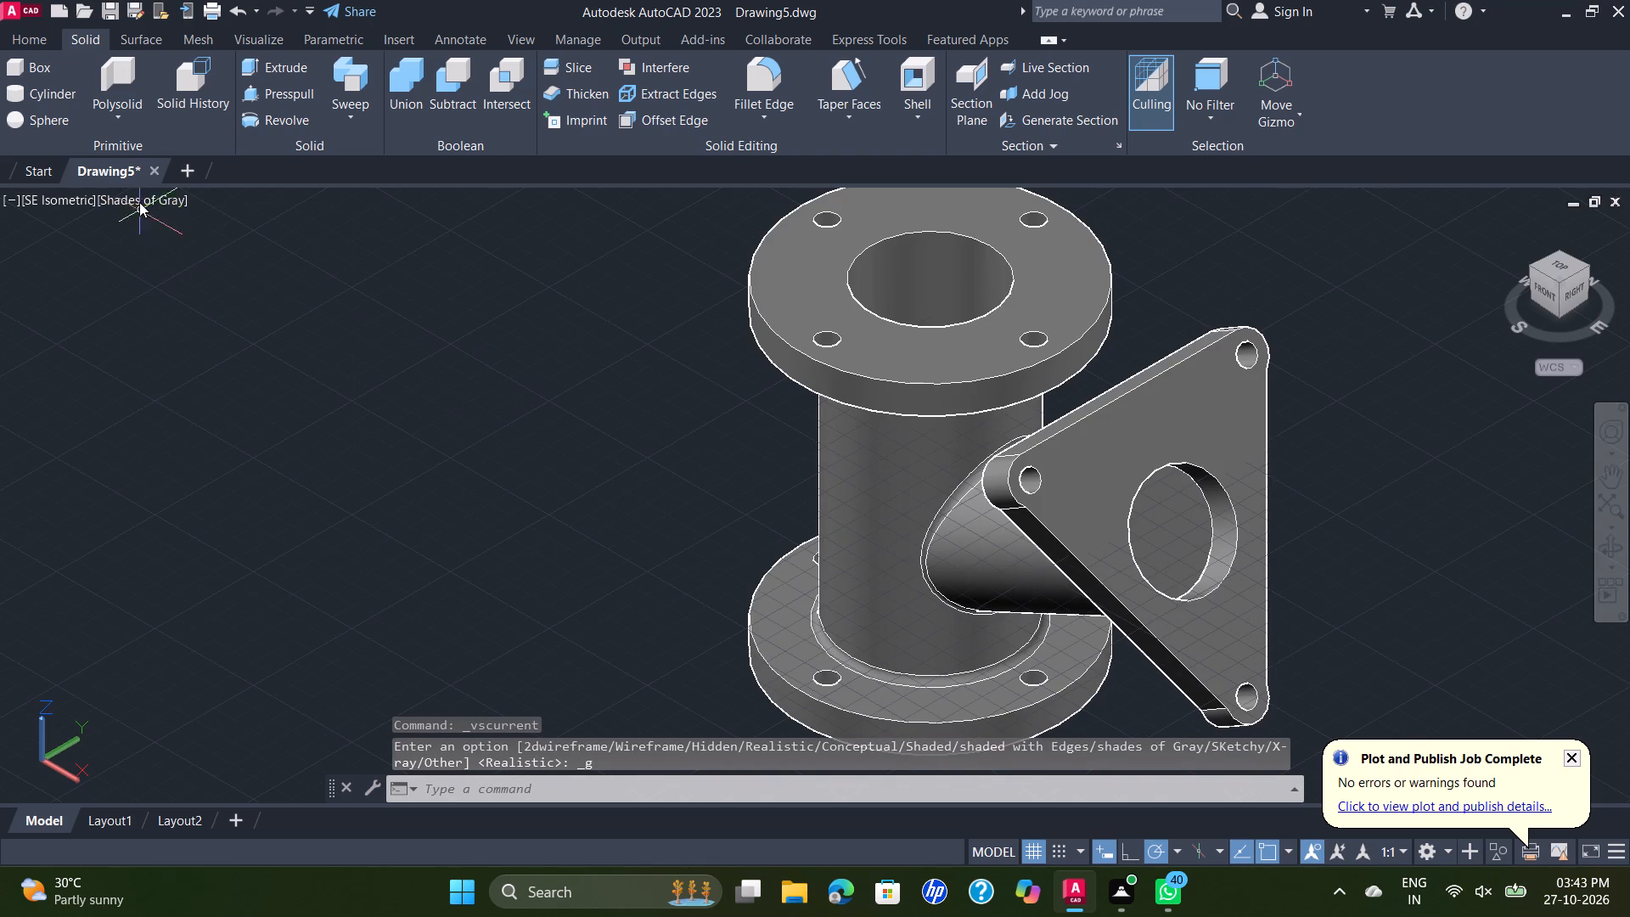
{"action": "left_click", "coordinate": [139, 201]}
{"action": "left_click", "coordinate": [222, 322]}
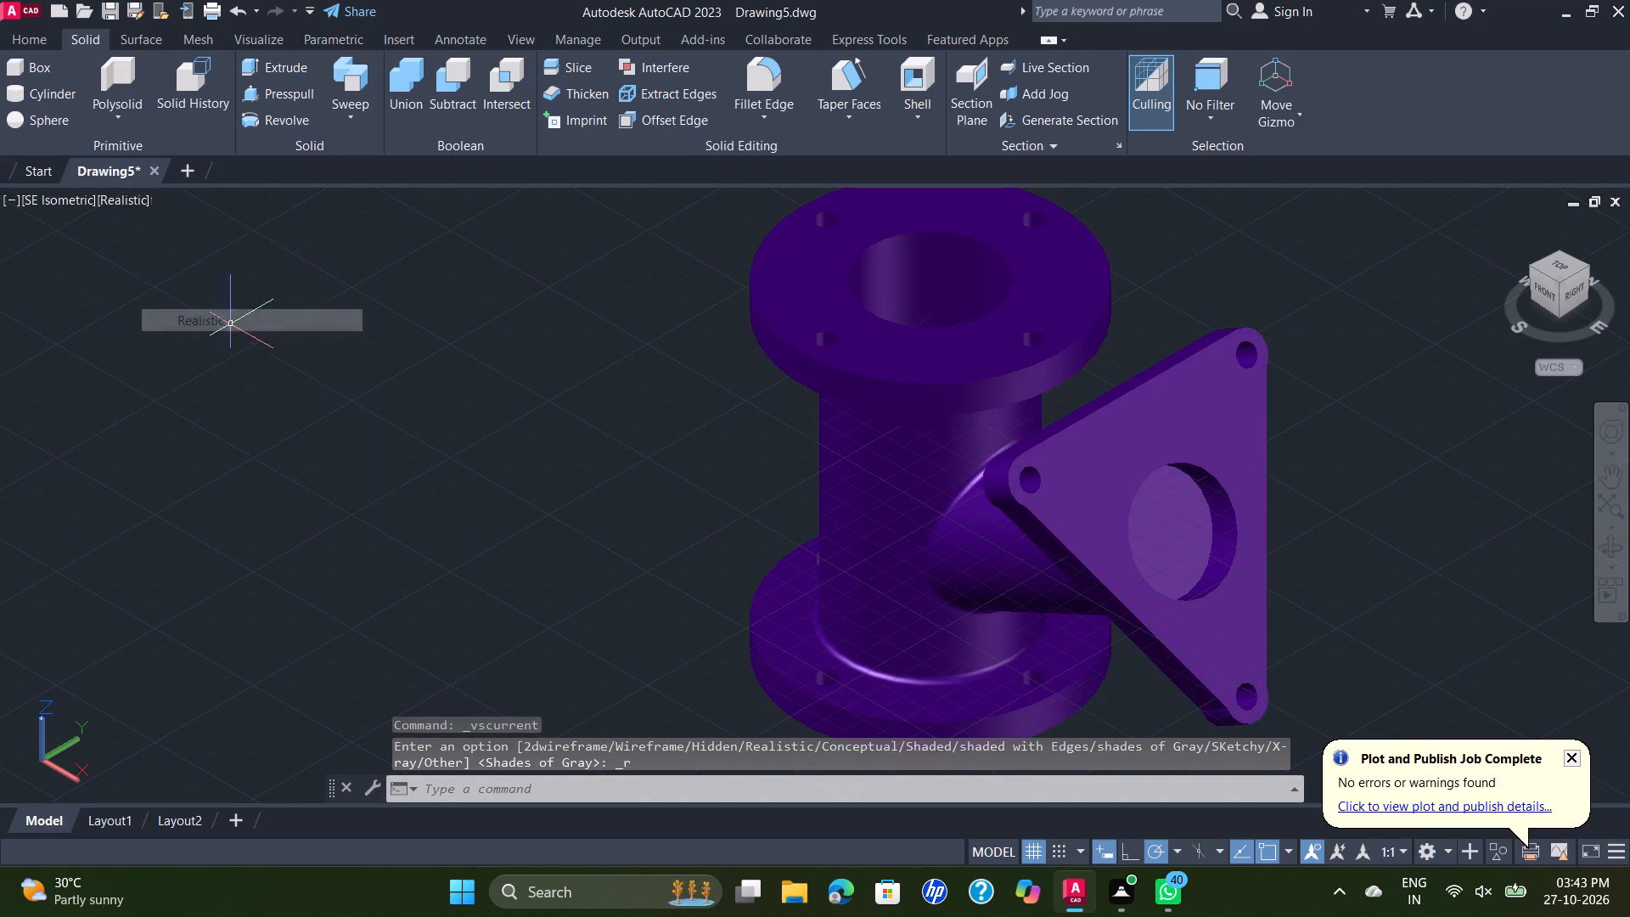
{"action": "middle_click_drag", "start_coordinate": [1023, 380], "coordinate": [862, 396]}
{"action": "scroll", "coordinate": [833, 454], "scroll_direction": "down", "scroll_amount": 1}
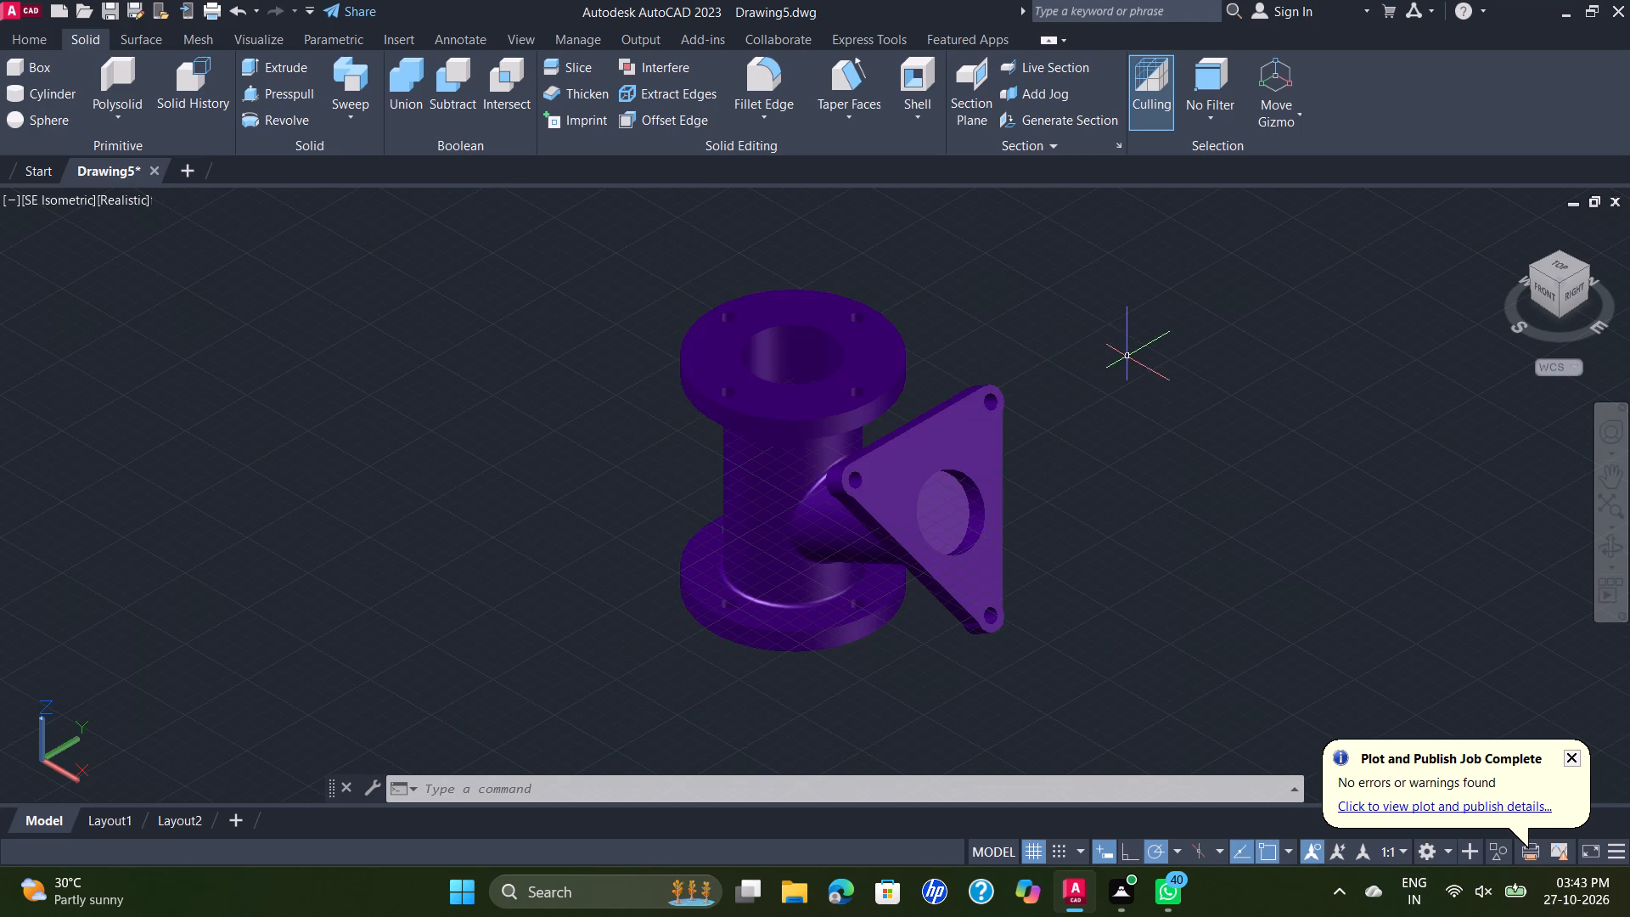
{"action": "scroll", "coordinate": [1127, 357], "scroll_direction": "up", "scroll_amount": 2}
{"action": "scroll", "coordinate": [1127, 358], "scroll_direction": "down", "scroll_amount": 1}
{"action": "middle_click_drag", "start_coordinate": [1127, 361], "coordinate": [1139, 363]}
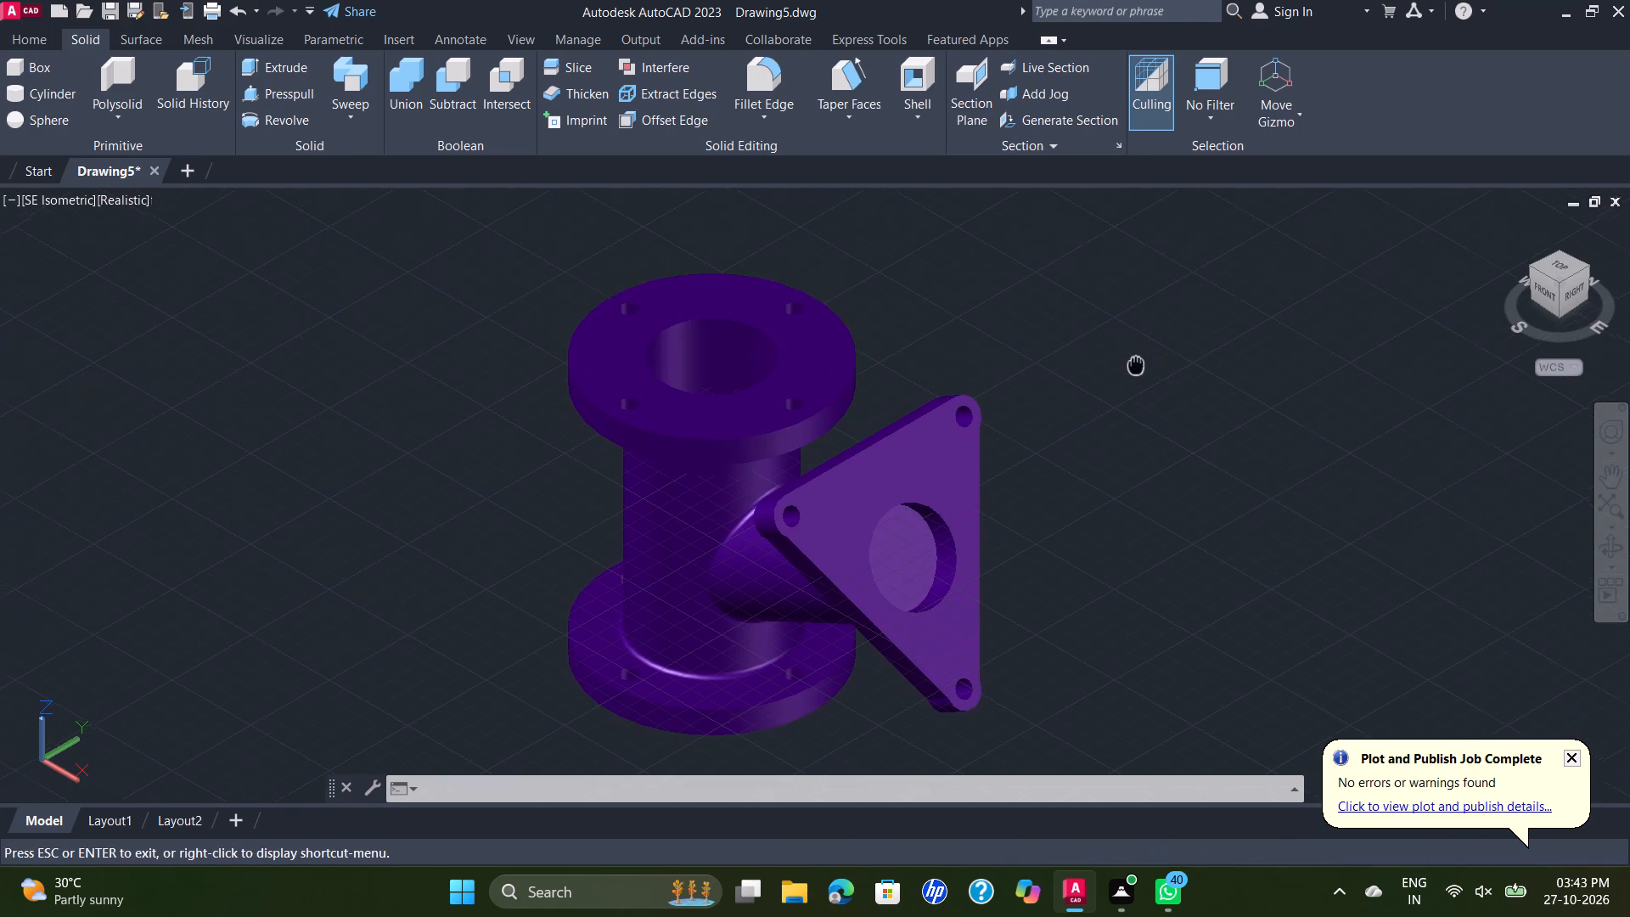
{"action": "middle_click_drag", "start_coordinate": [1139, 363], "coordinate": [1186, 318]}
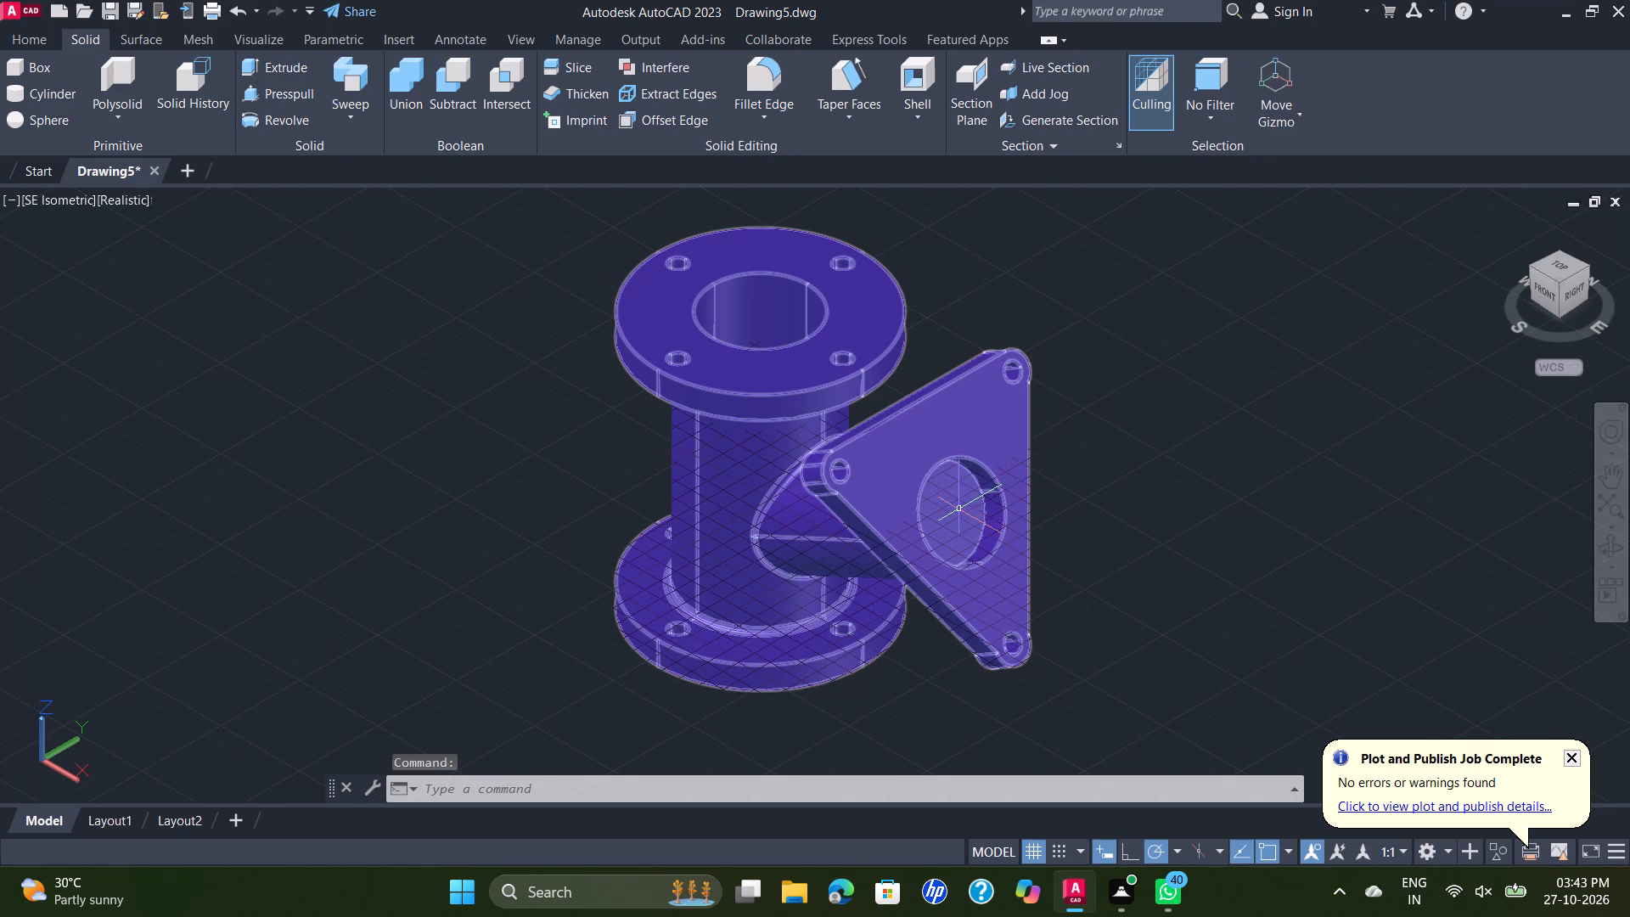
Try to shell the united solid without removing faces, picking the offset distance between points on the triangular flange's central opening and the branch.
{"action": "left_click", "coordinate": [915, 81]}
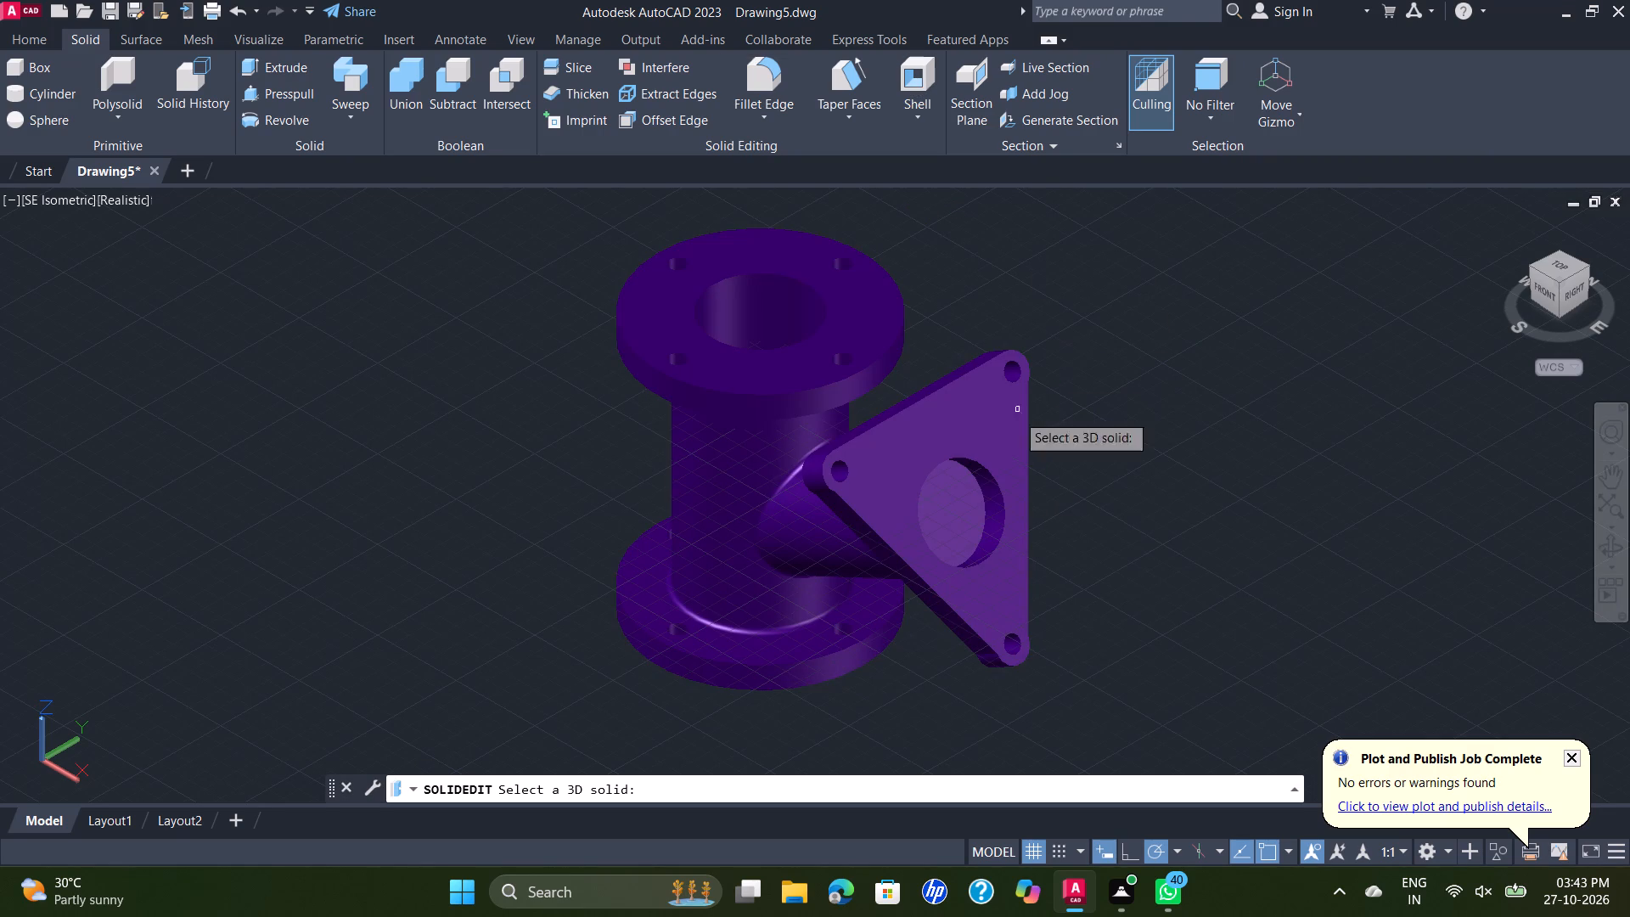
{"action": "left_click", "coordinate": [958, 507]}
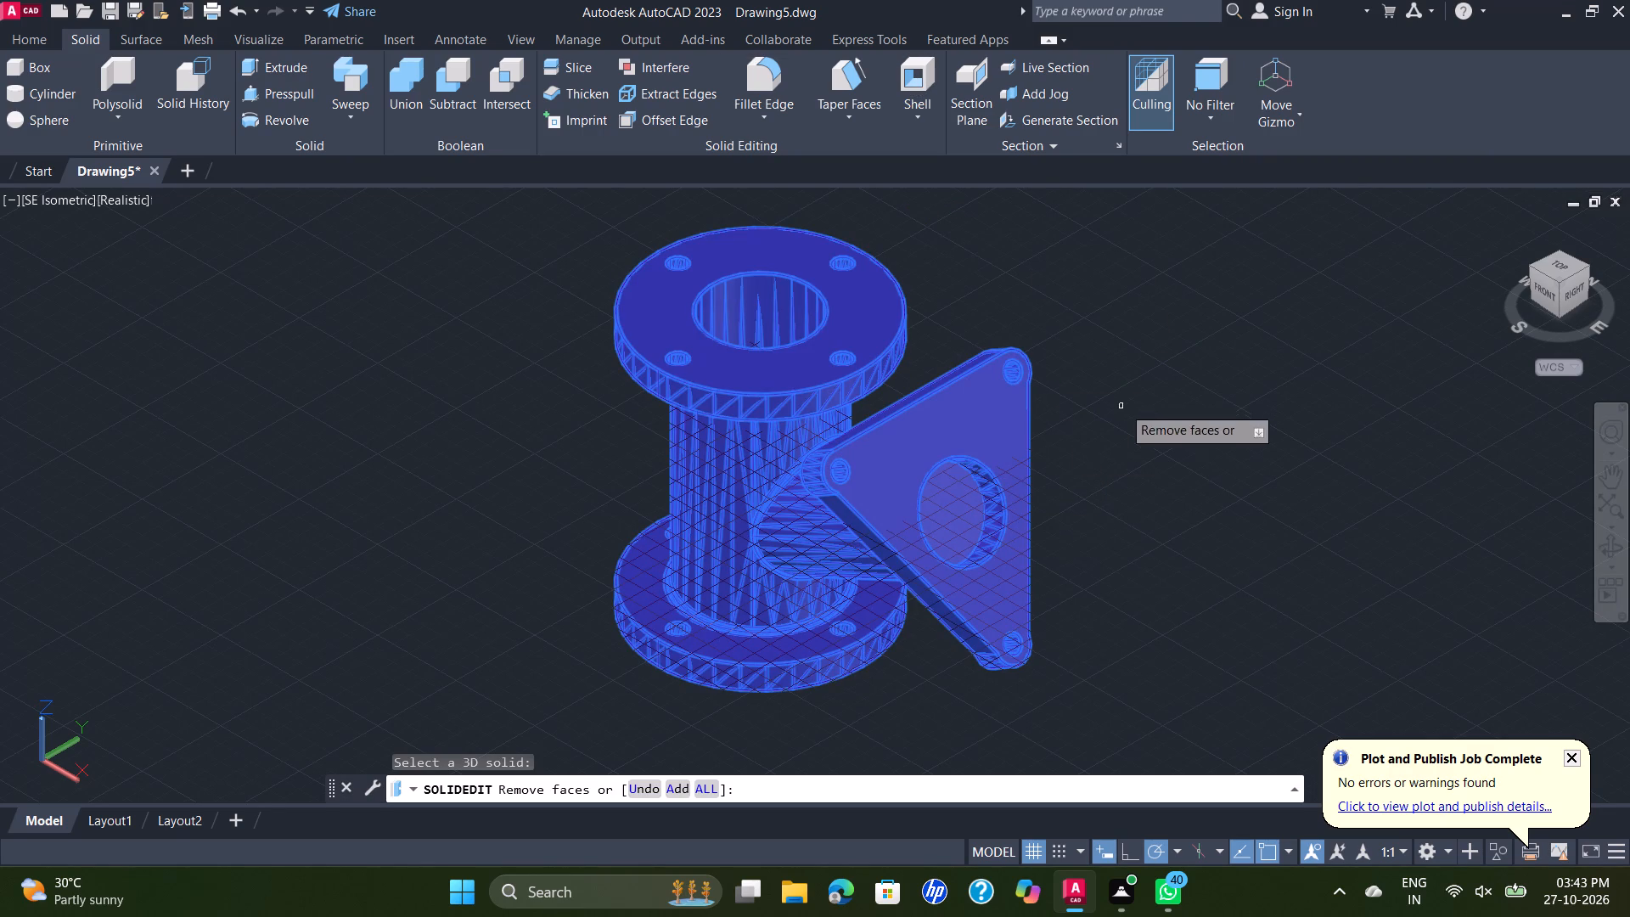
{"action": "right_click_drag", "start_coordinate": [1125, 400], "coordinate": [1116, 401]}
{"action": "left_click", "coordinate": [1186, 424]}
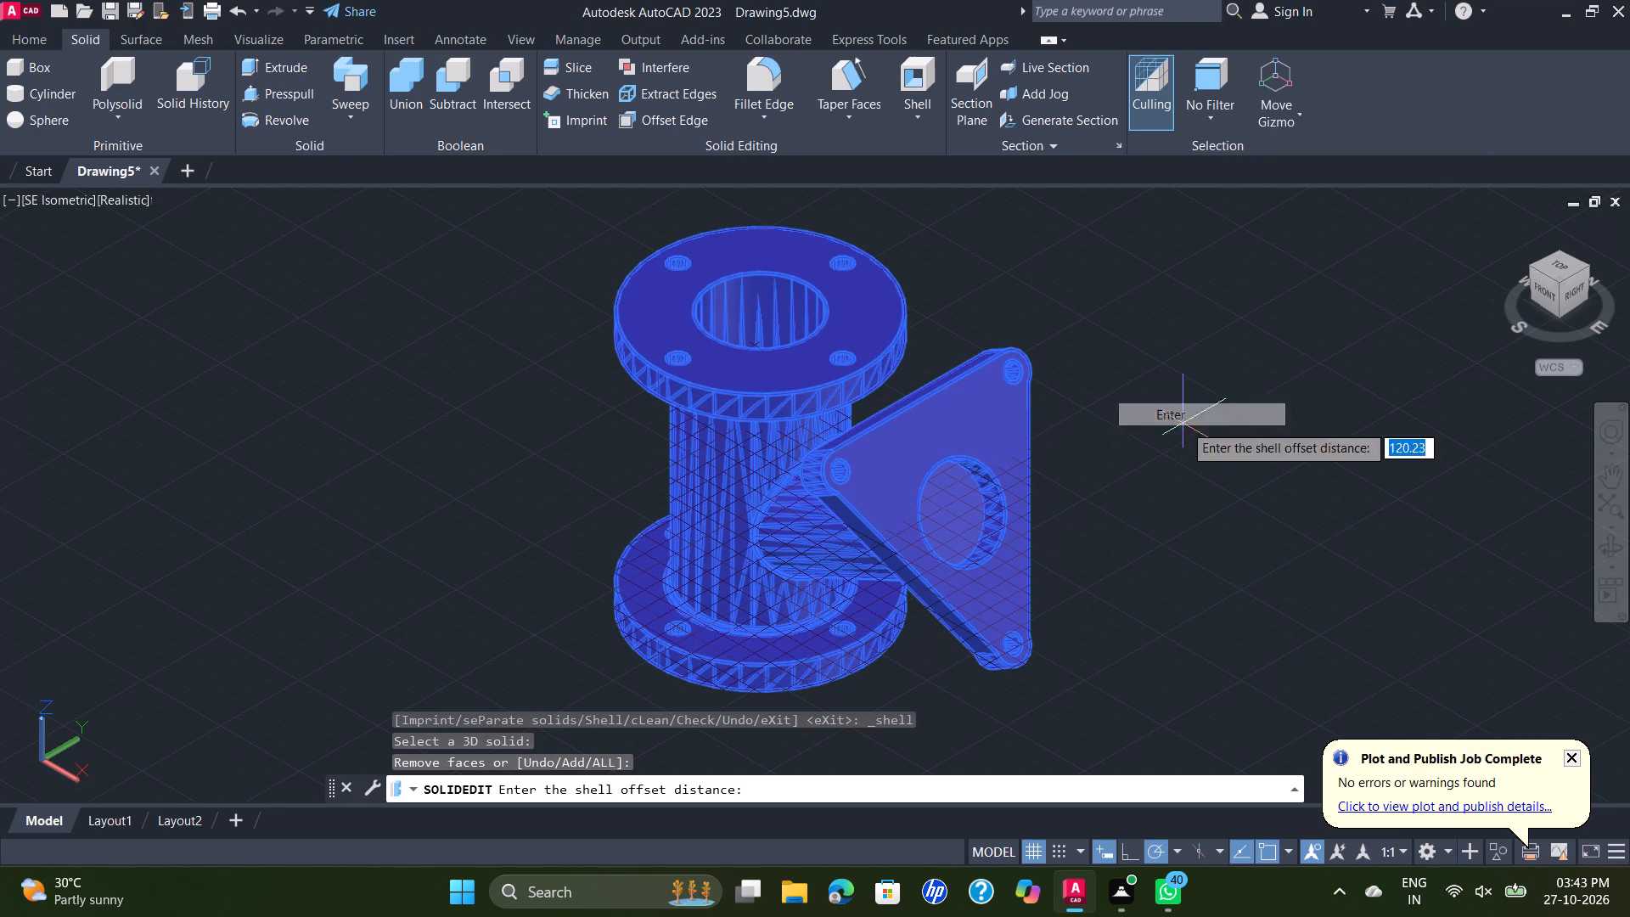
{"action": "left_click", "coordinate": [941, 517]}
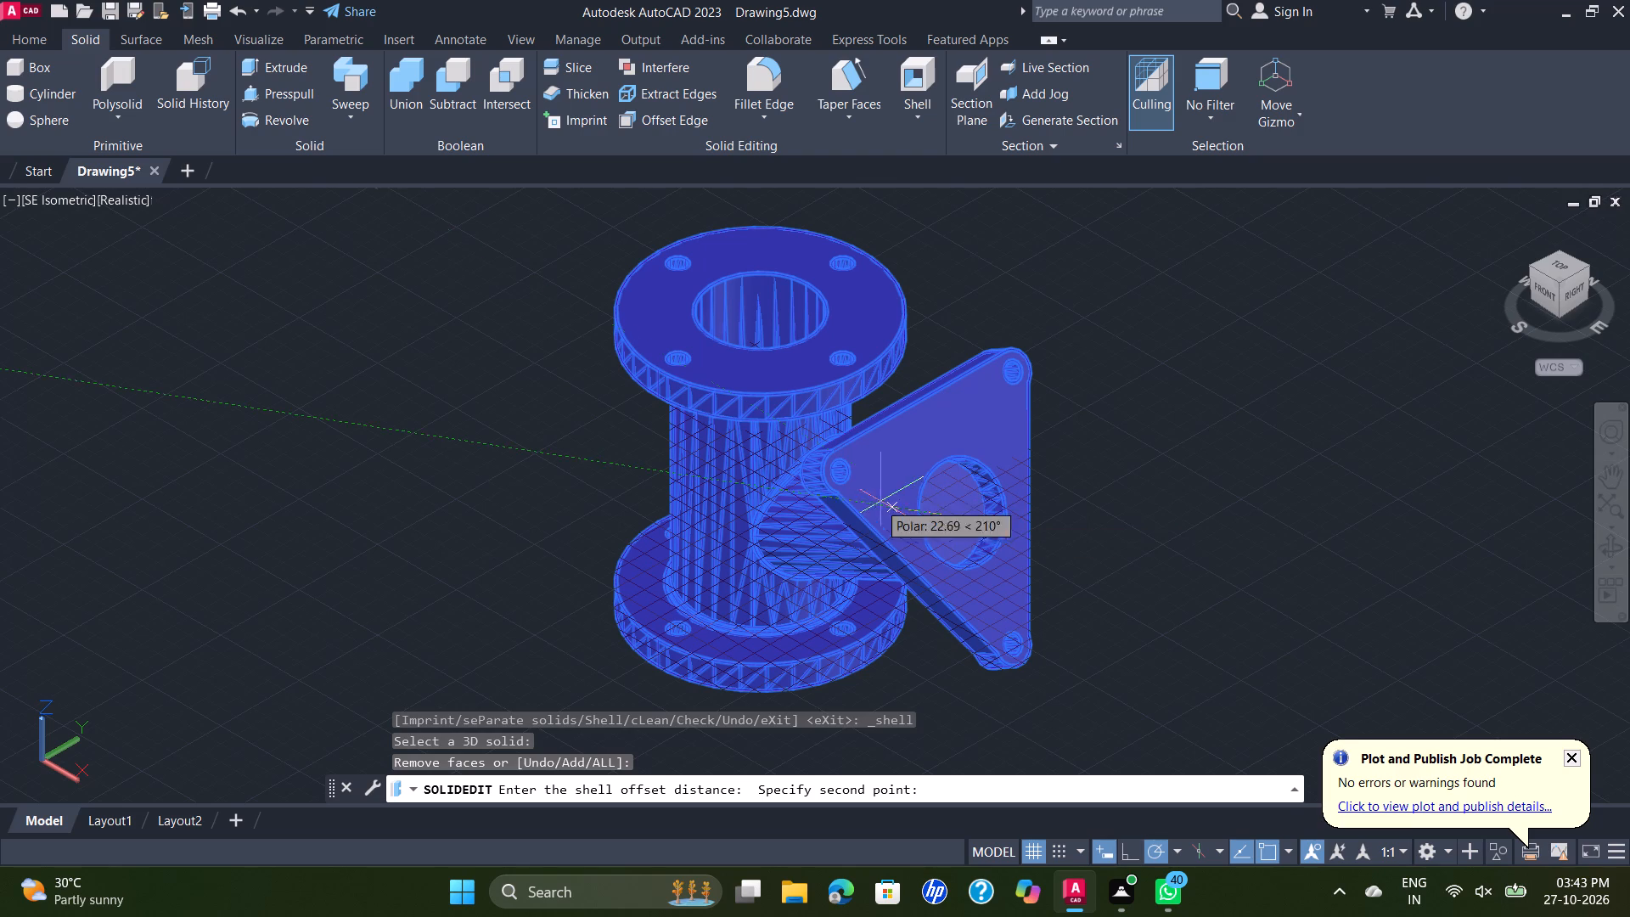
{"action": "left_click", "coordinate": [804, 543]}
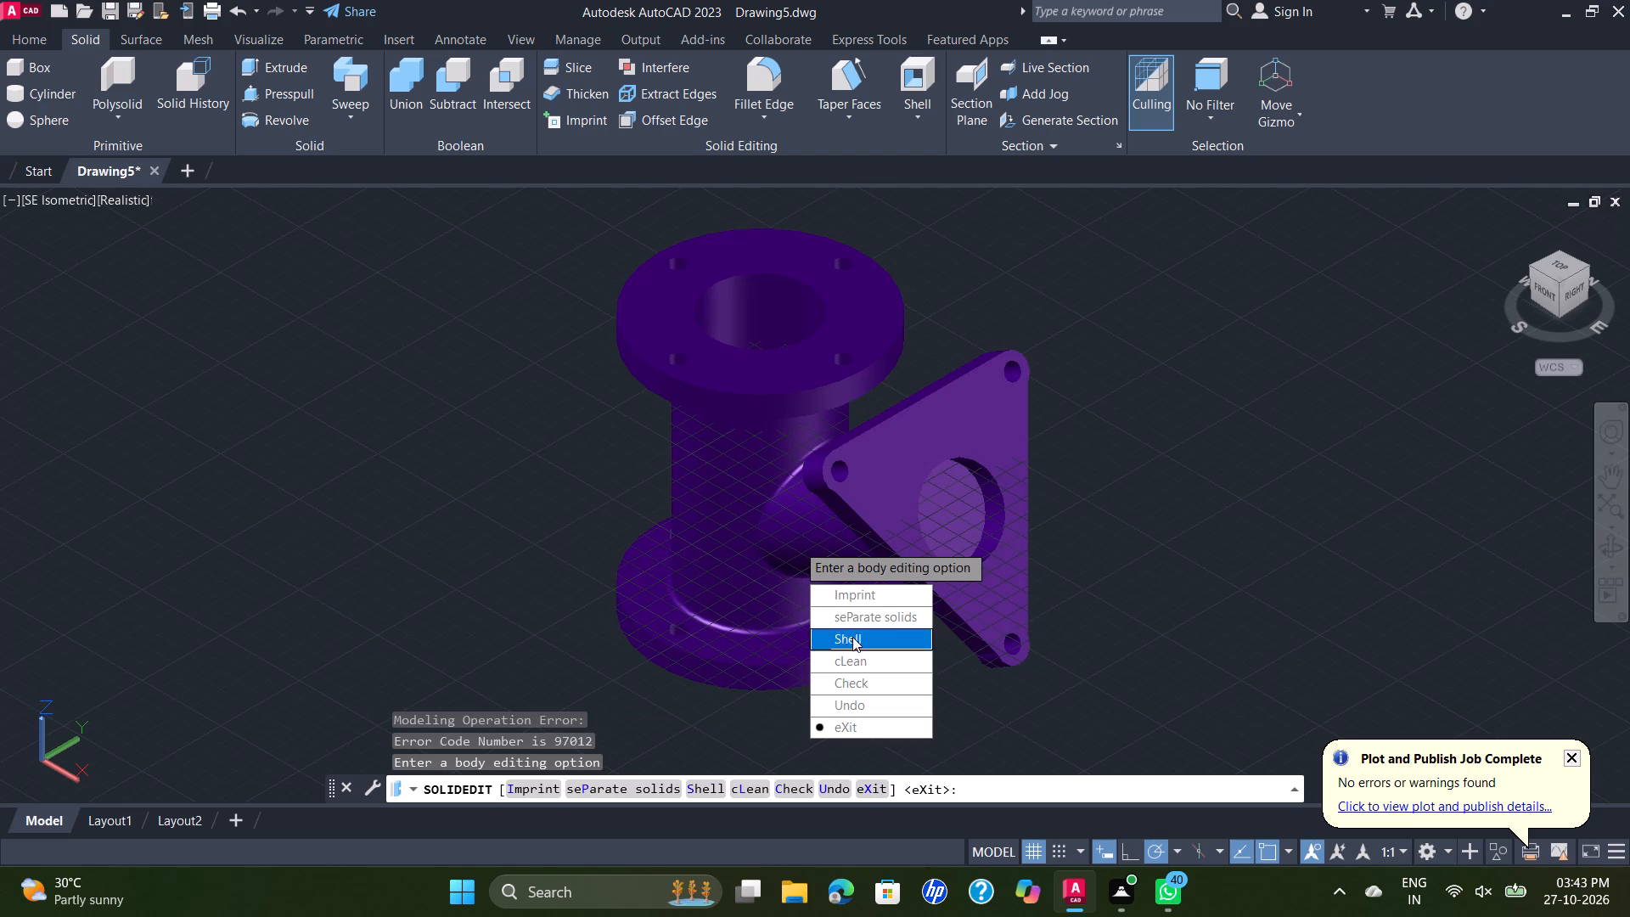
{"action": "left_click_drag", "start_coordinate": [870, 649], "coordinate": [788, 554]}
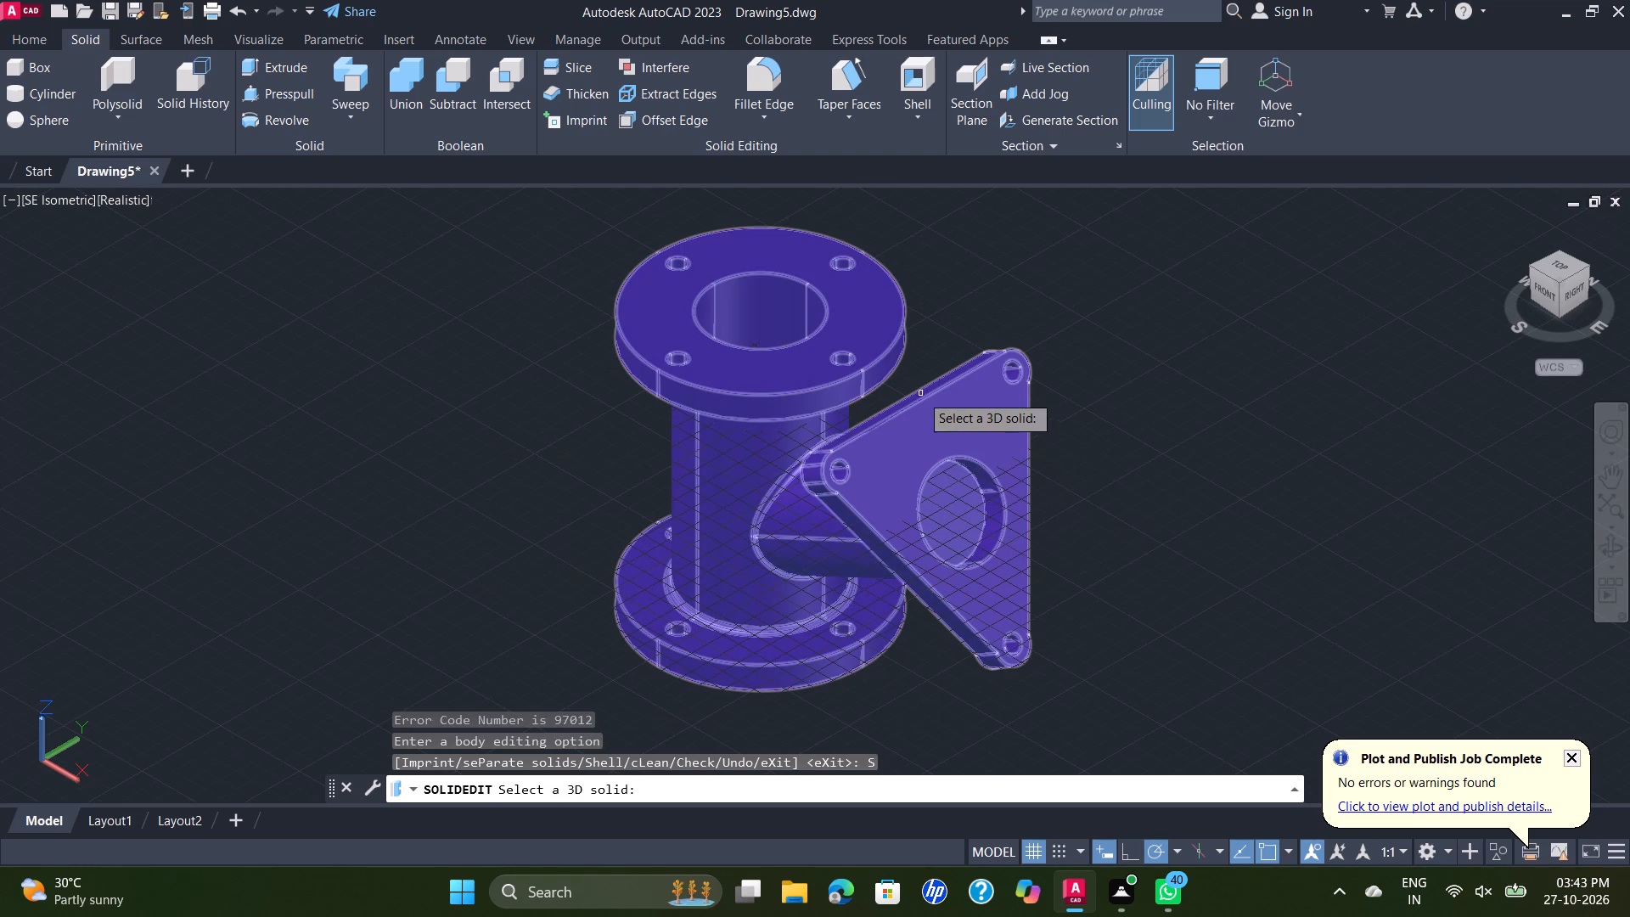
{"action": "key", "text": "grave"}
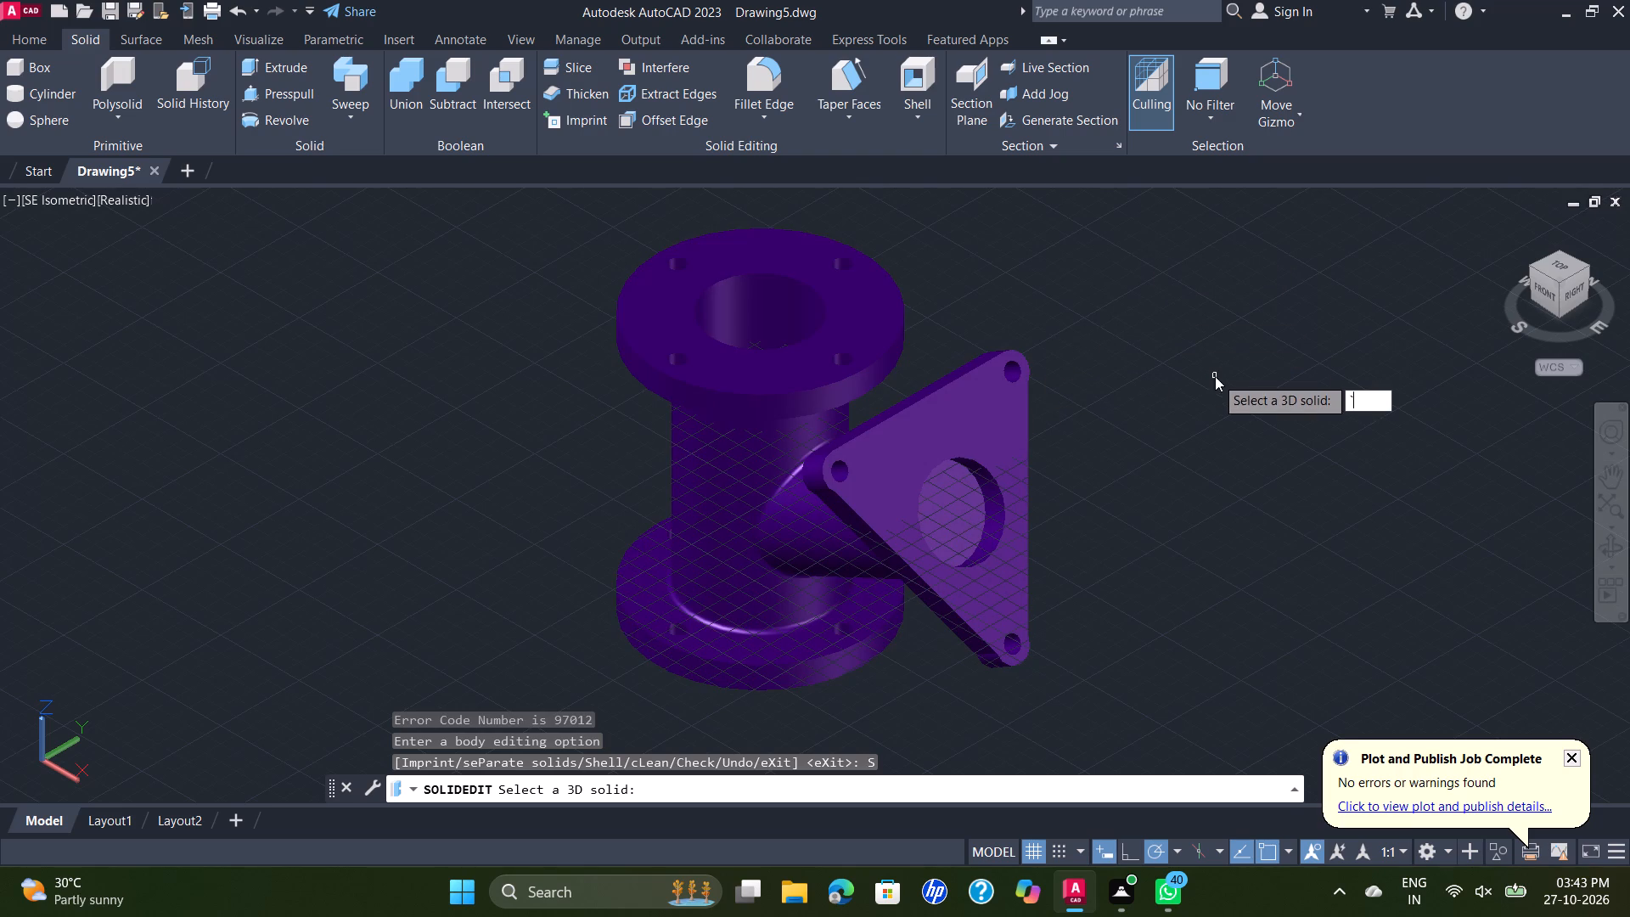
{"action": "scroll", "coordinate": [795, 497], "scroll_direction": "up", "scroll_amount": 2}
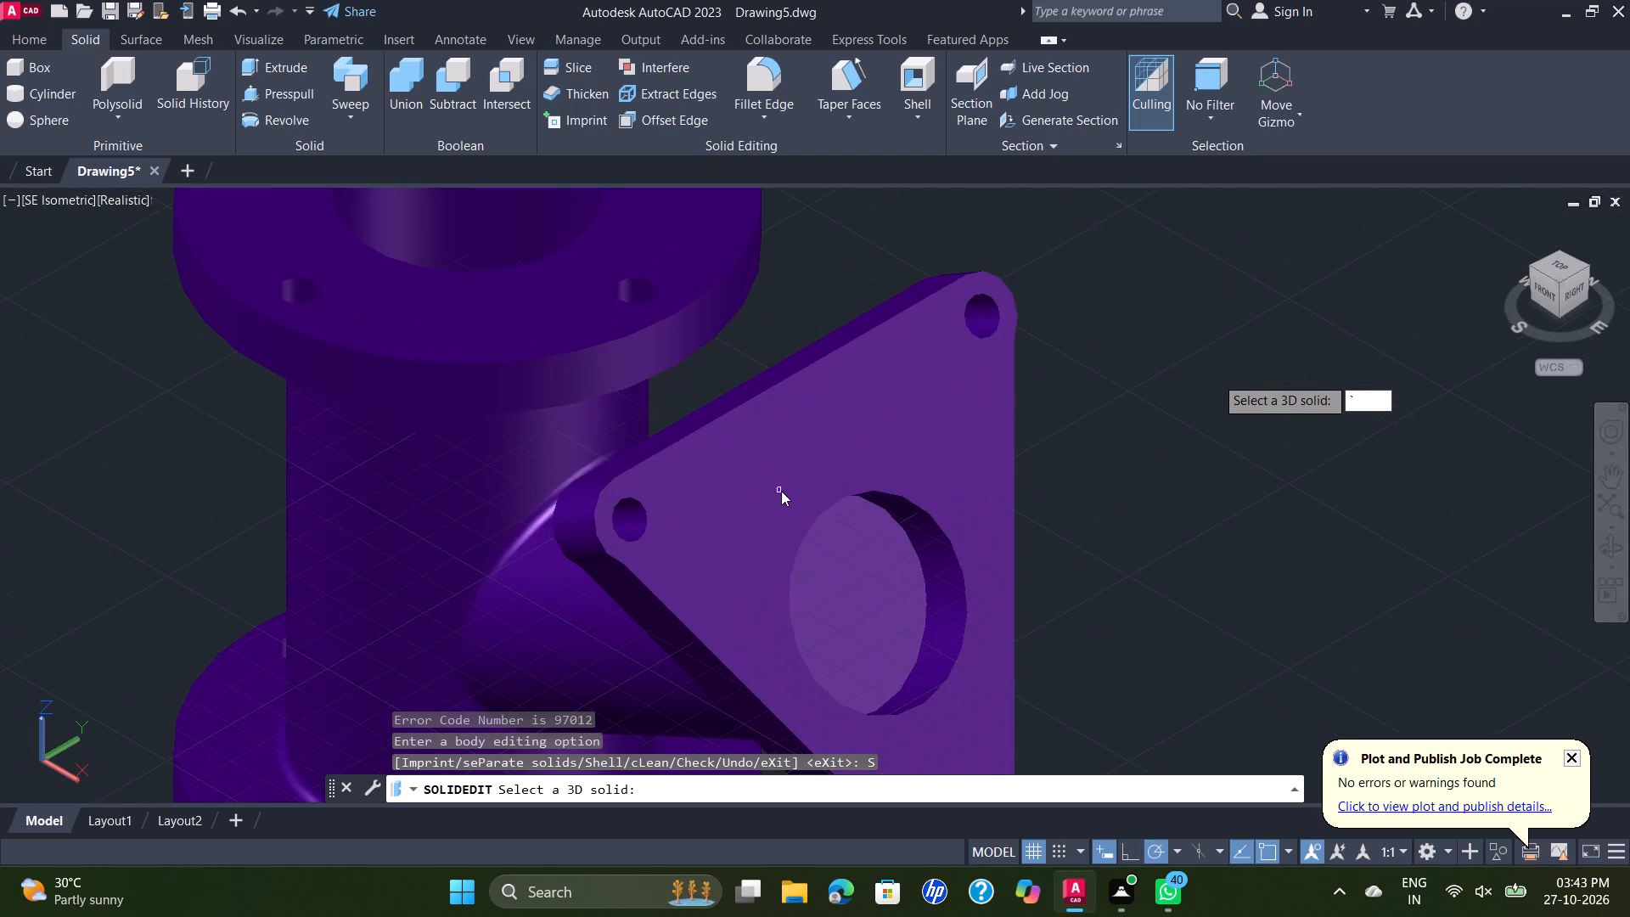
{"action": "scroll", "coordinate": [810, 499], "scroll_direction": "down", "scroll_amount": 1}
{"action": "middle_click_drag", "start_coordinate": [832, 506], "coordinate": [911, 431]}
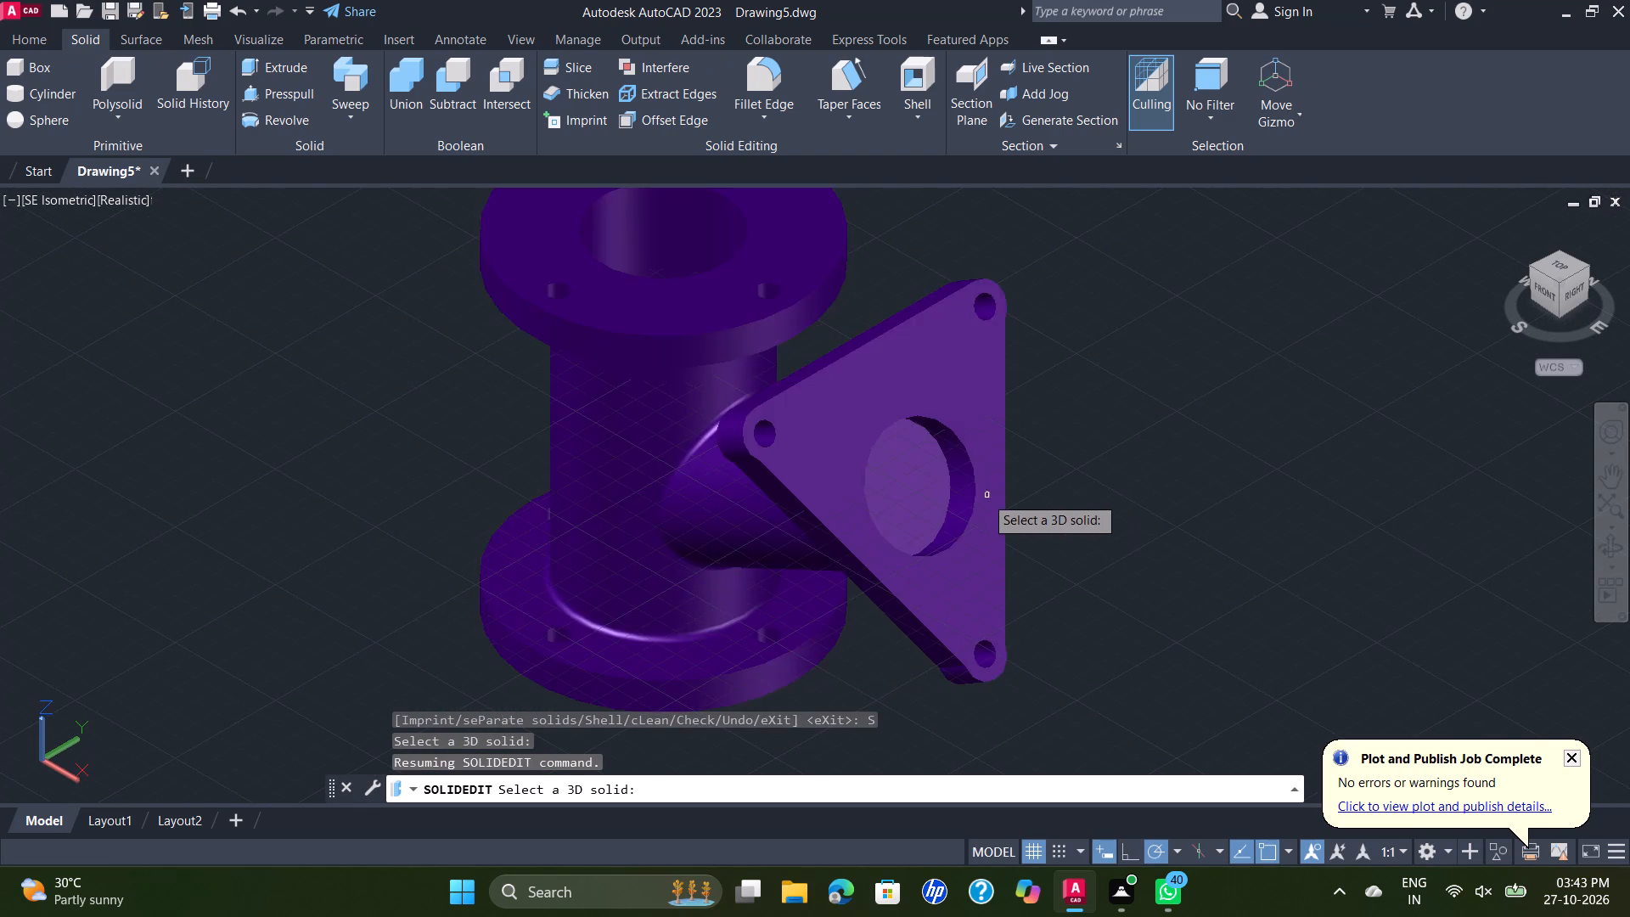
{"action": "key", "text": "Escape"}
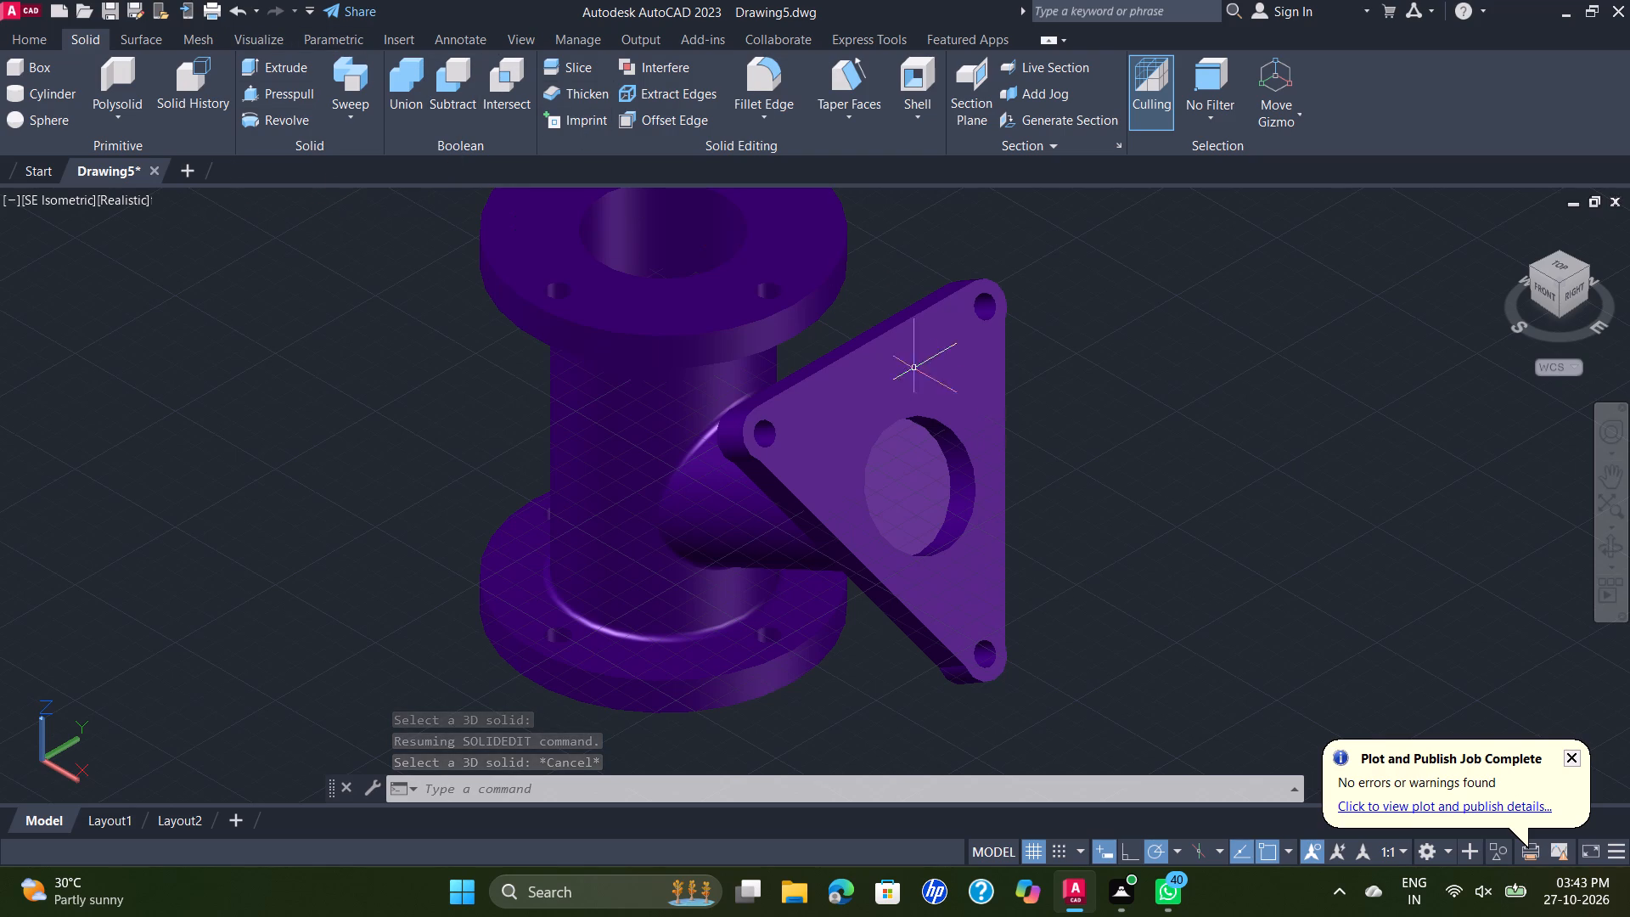
Switch the viewport's visual style to 2D Wireframe.
{"action": "scroll", "coordinate": [888, 491], "scroll_direction": "up", "scroll_amount": 2}
{"action": "scroll", "coordinate": [884, 487], "scroll_direction": "down", "scroll_amount": 1}
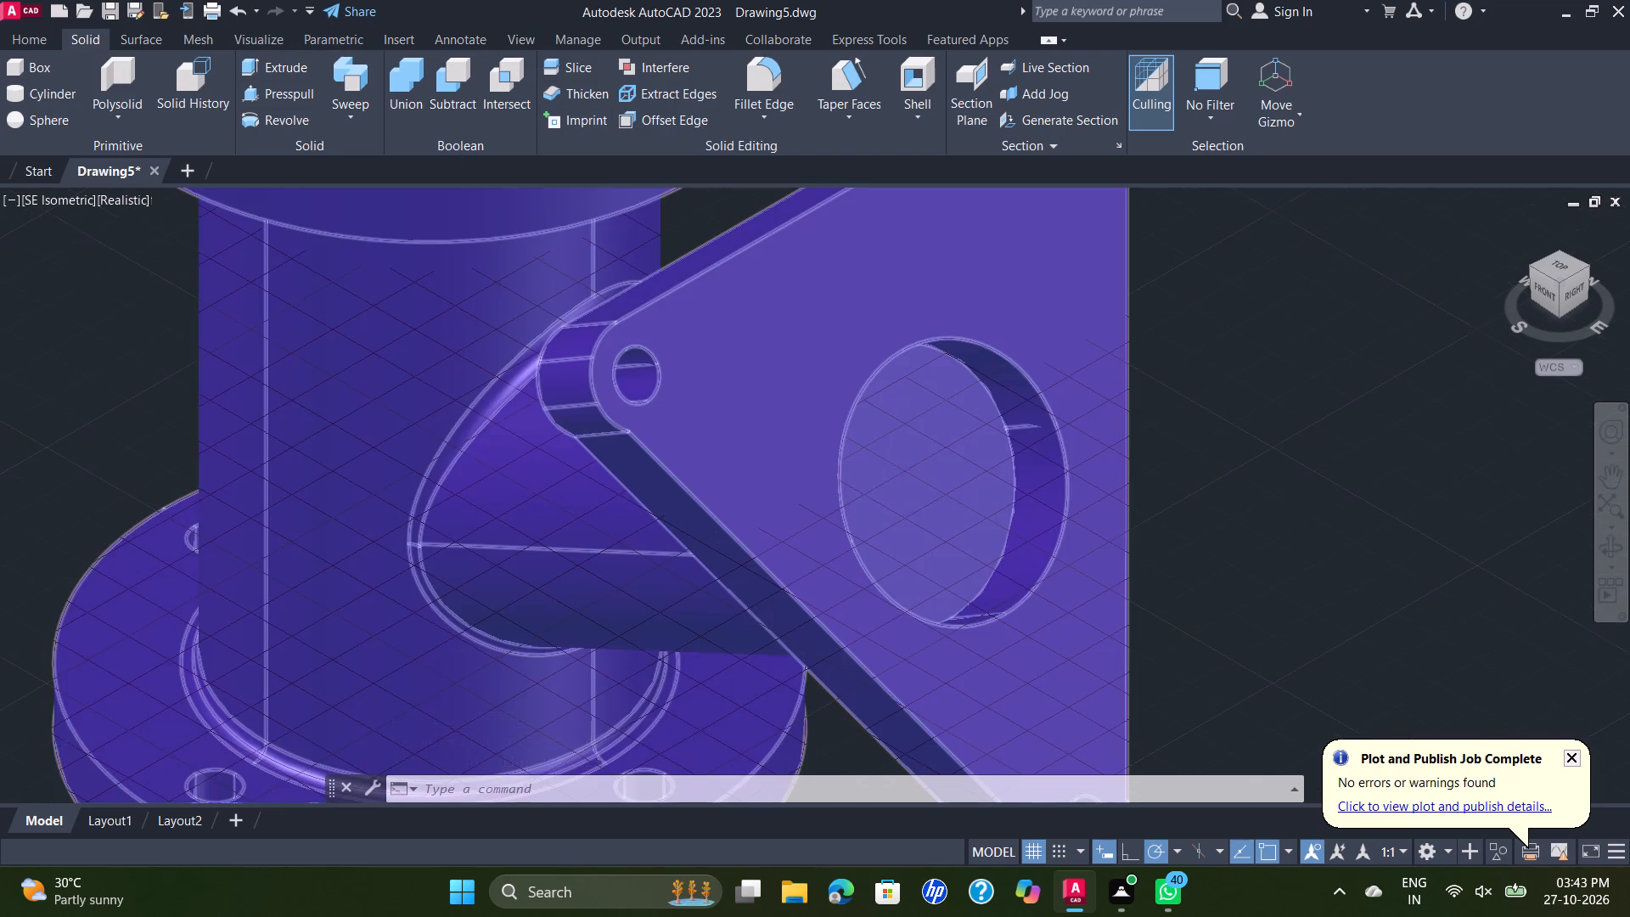
{"action": "scroll", "coordinate": [884, 487], "scroll_direction": "down", "scroll_amount": 1}
{"action": "scroll", "coordinate": [884, 487], "scroll_direction": "up", "scroll_amount": 1}
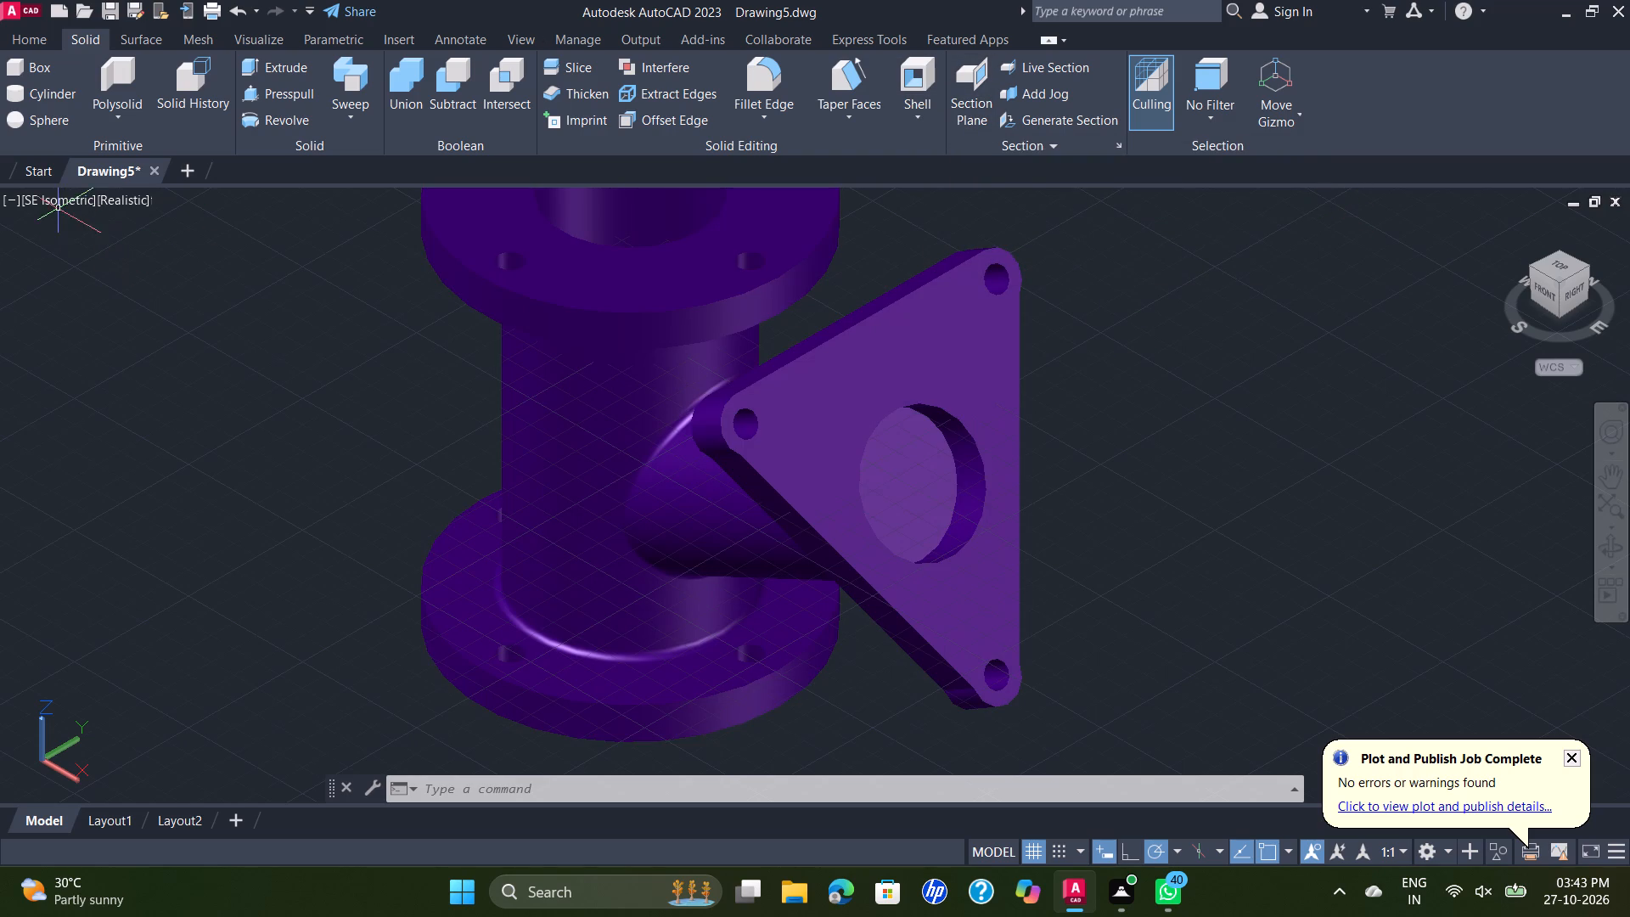
{"action": "left_click", "coordinate": [121, 200]}
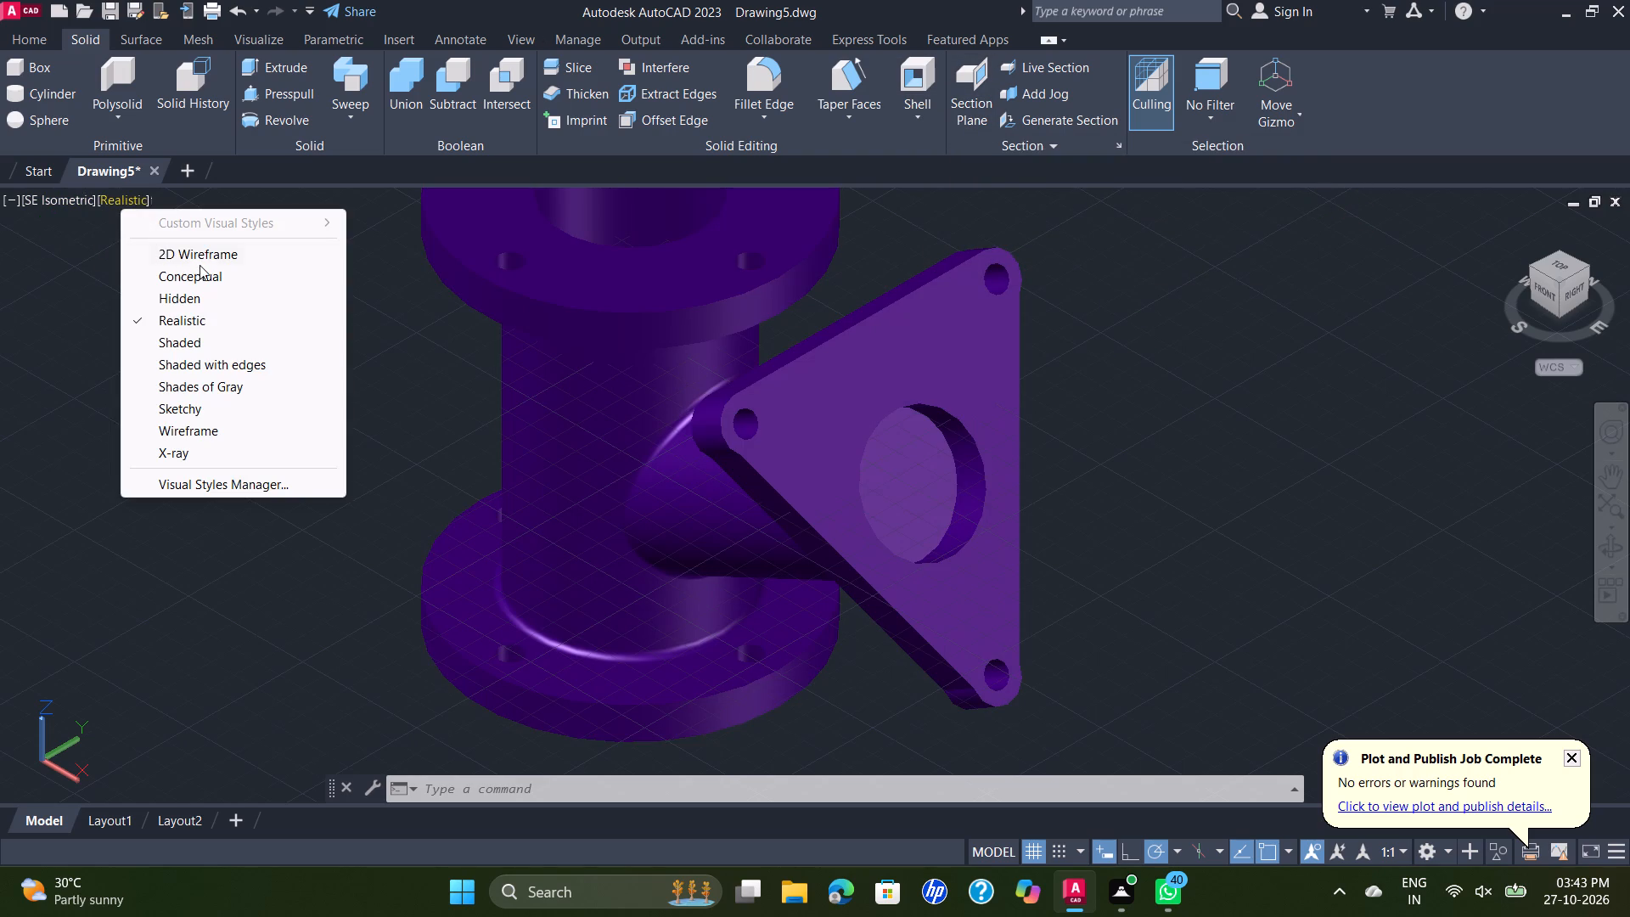
{"action": "left_click", "coordinate": [206, 258]}
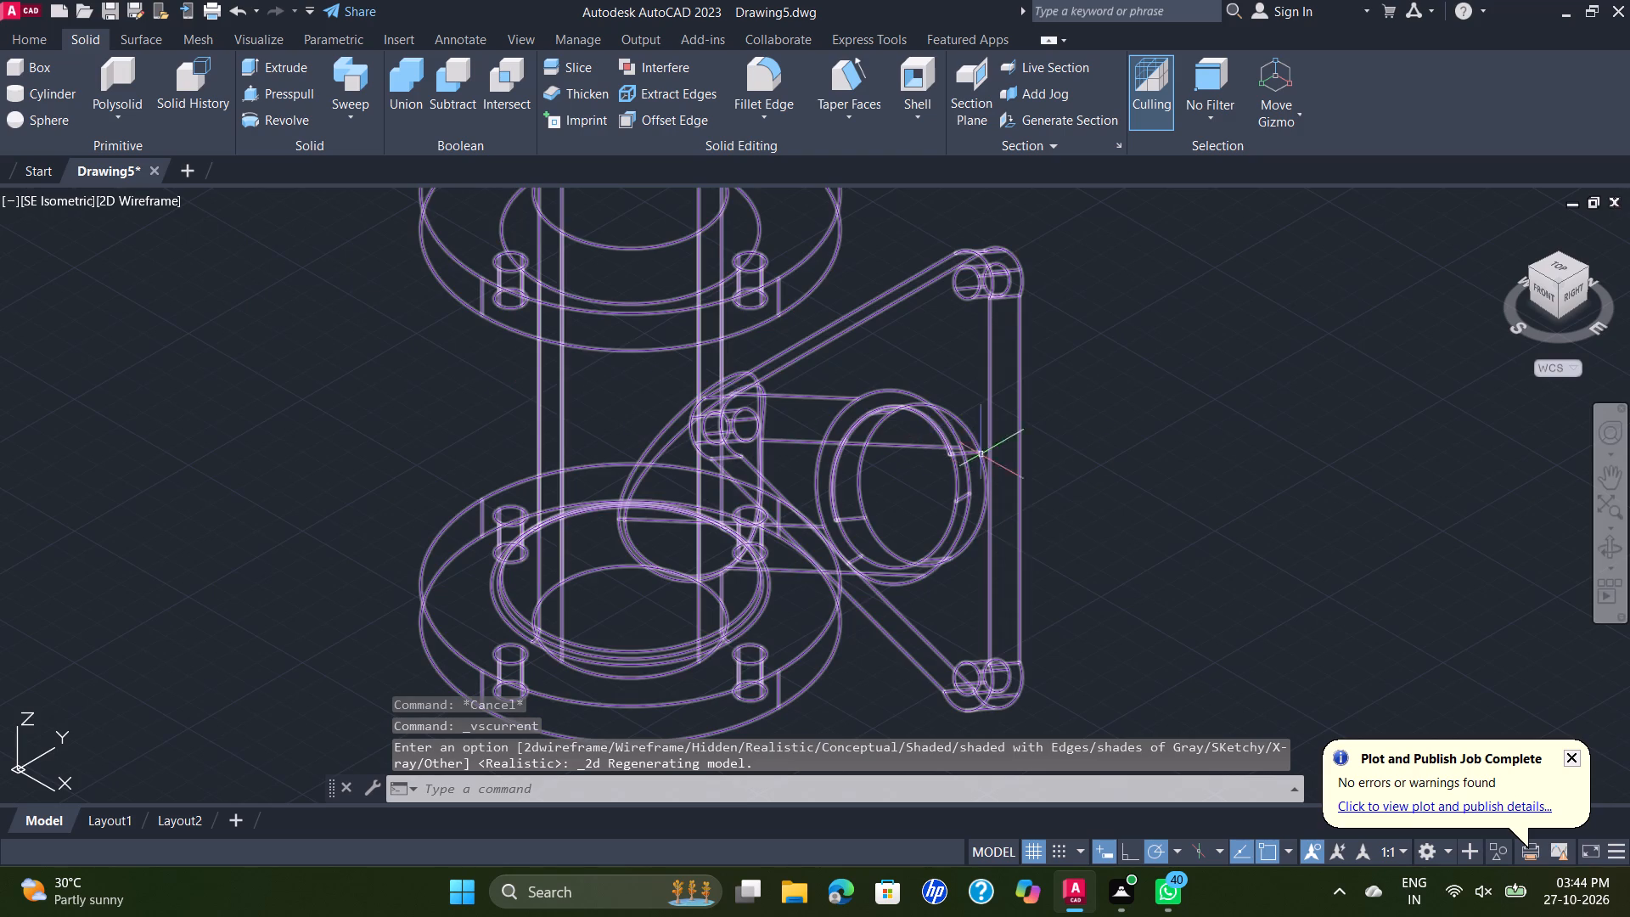
{"action": "middle_click_drag", "start_coordinate": [1160, 440], "coordinate": [1215, 367]}
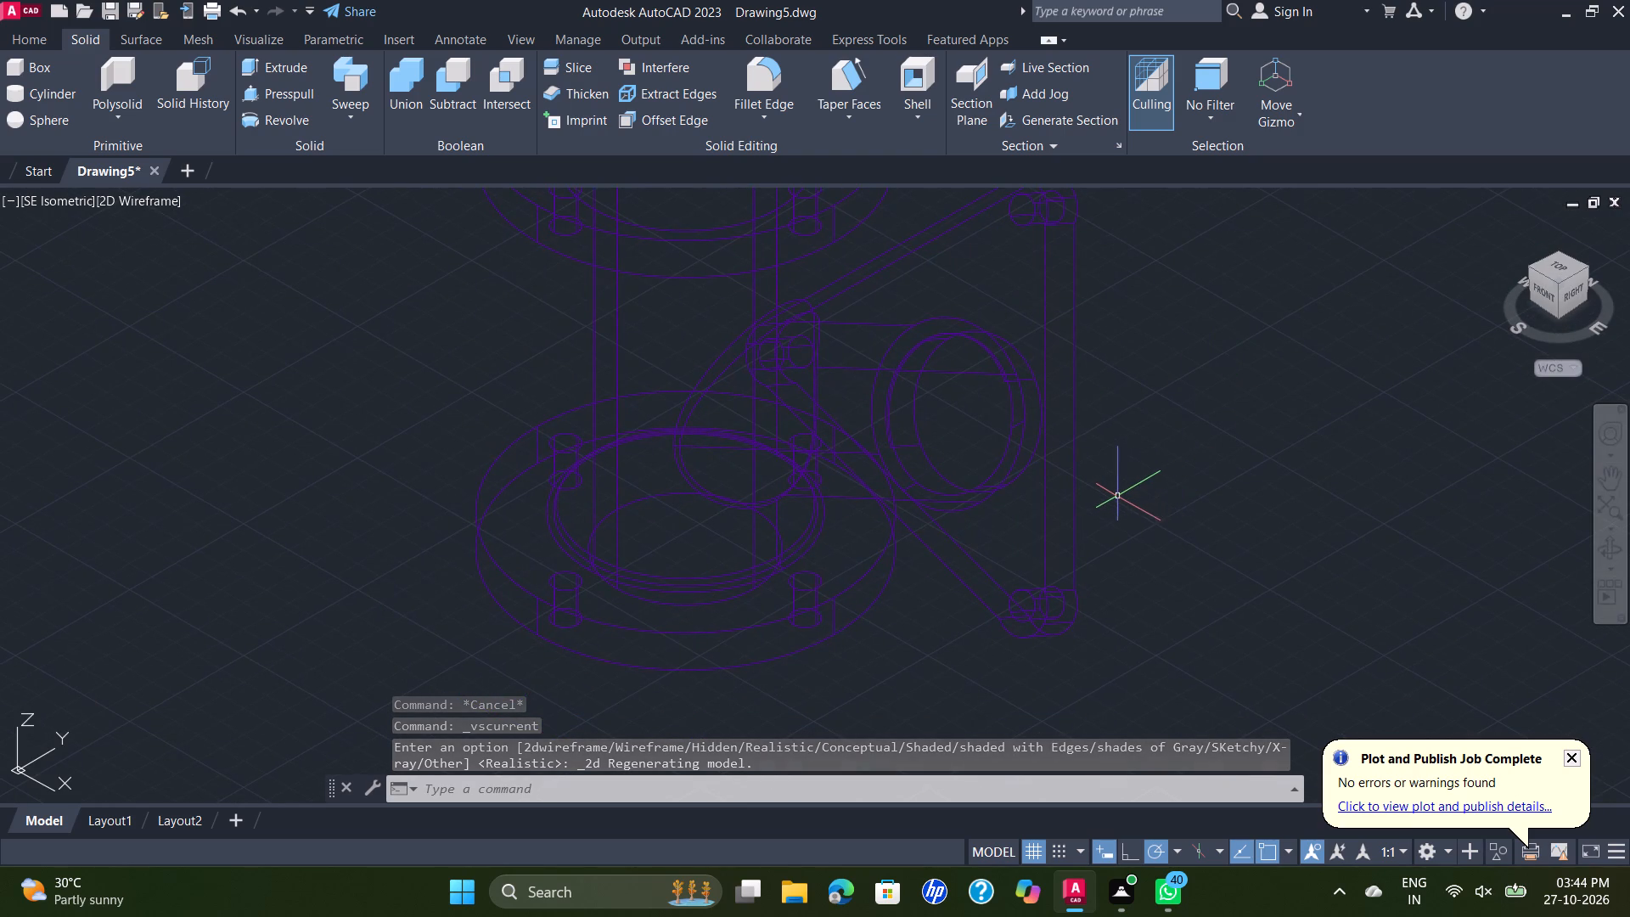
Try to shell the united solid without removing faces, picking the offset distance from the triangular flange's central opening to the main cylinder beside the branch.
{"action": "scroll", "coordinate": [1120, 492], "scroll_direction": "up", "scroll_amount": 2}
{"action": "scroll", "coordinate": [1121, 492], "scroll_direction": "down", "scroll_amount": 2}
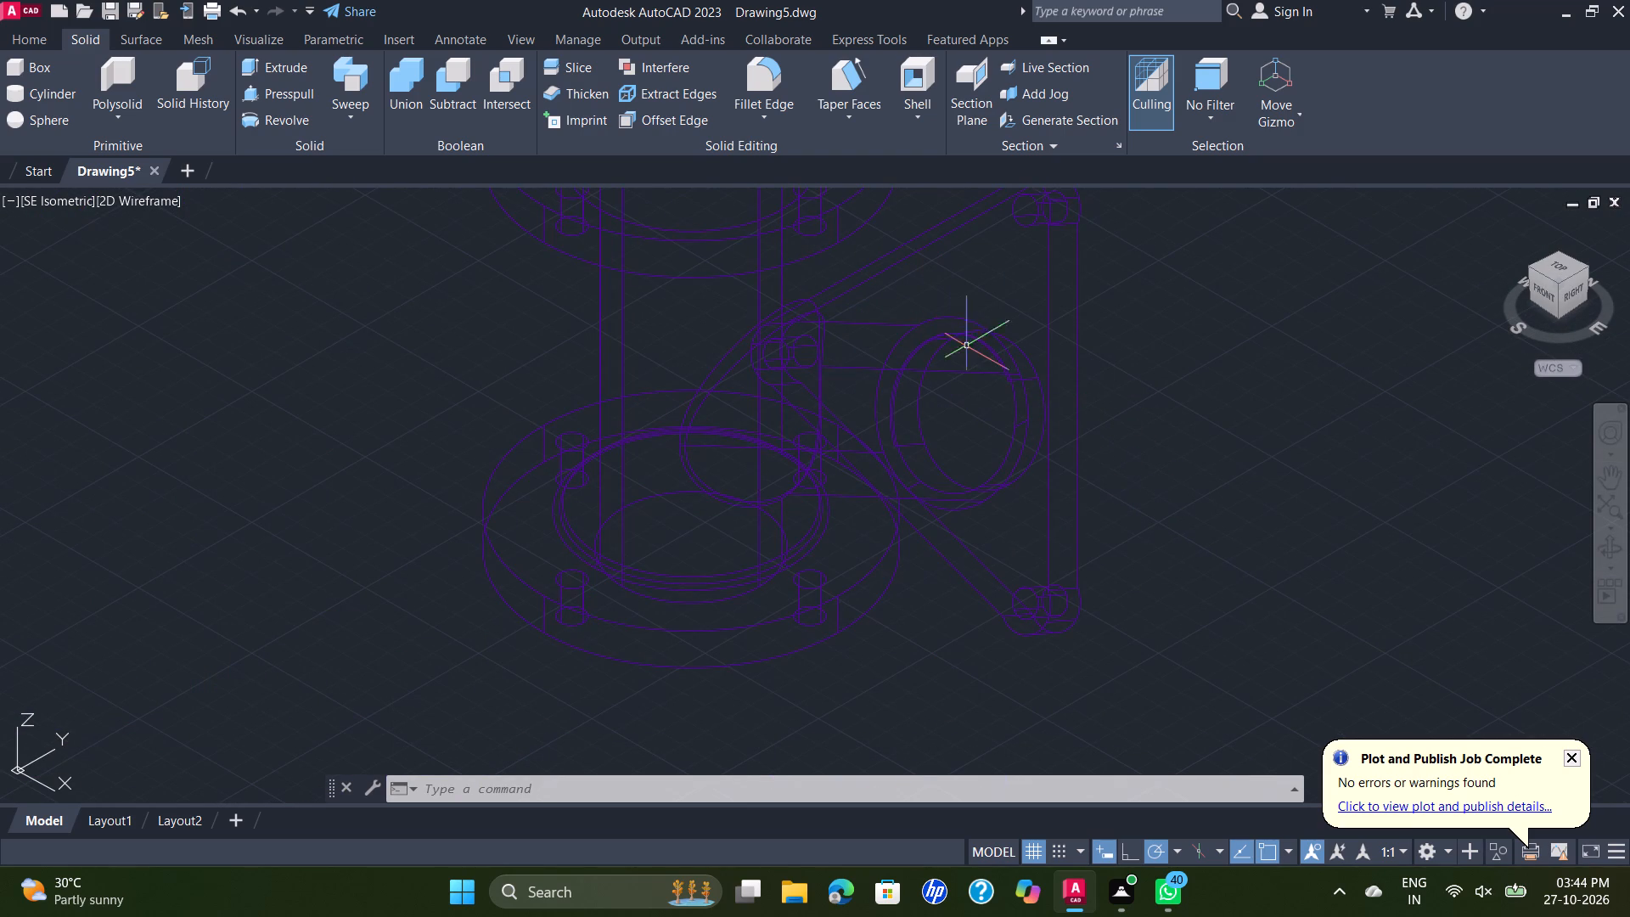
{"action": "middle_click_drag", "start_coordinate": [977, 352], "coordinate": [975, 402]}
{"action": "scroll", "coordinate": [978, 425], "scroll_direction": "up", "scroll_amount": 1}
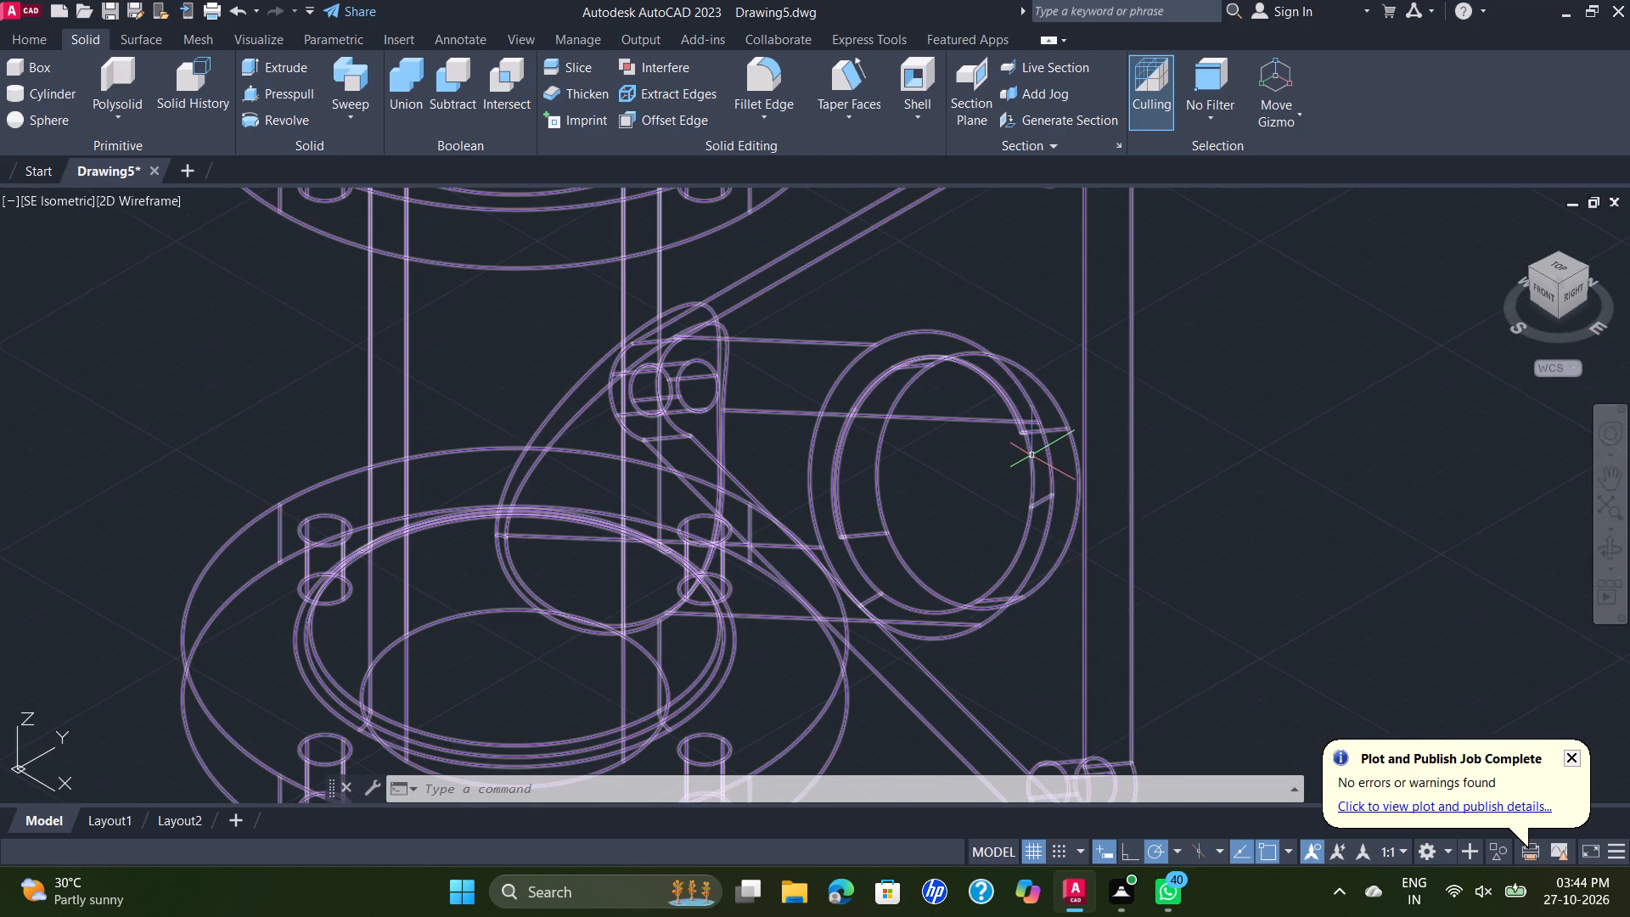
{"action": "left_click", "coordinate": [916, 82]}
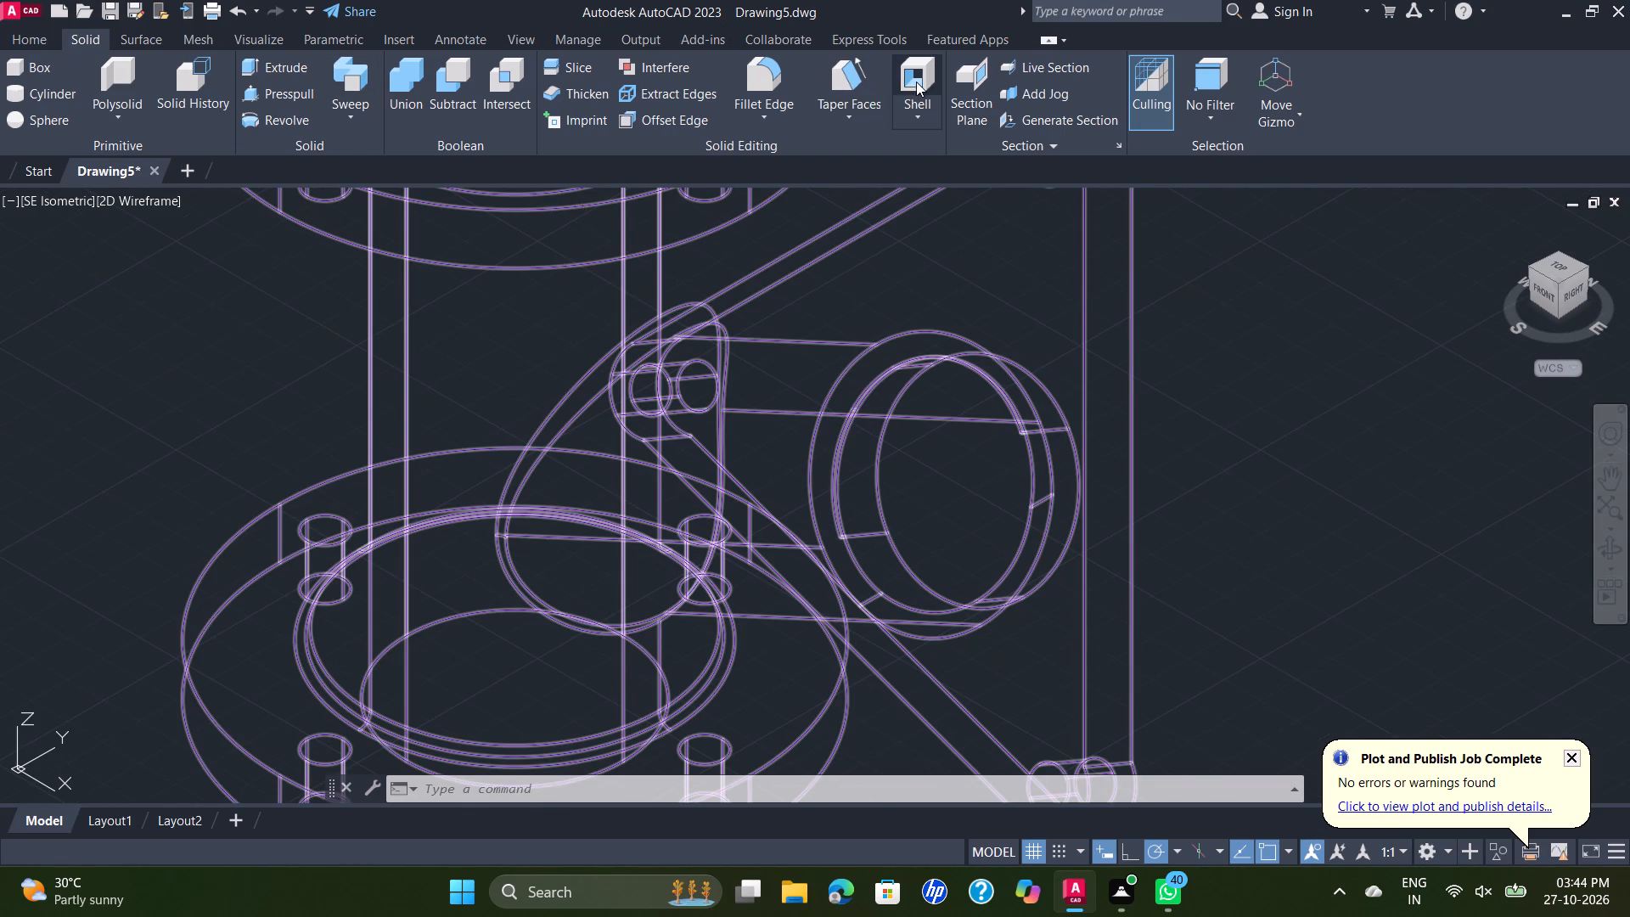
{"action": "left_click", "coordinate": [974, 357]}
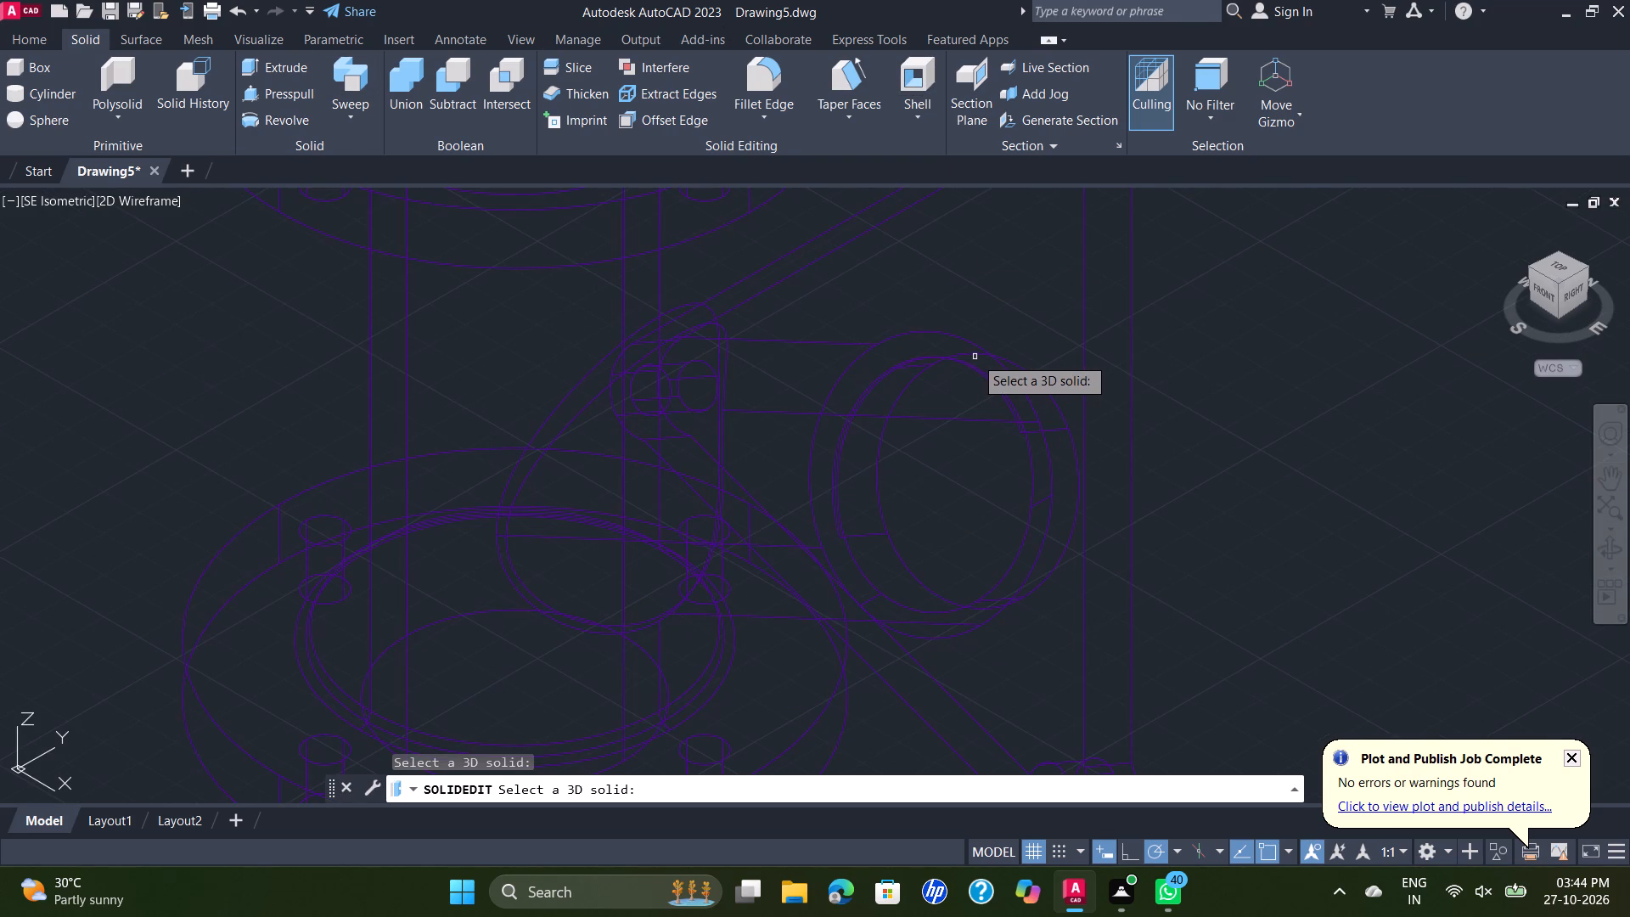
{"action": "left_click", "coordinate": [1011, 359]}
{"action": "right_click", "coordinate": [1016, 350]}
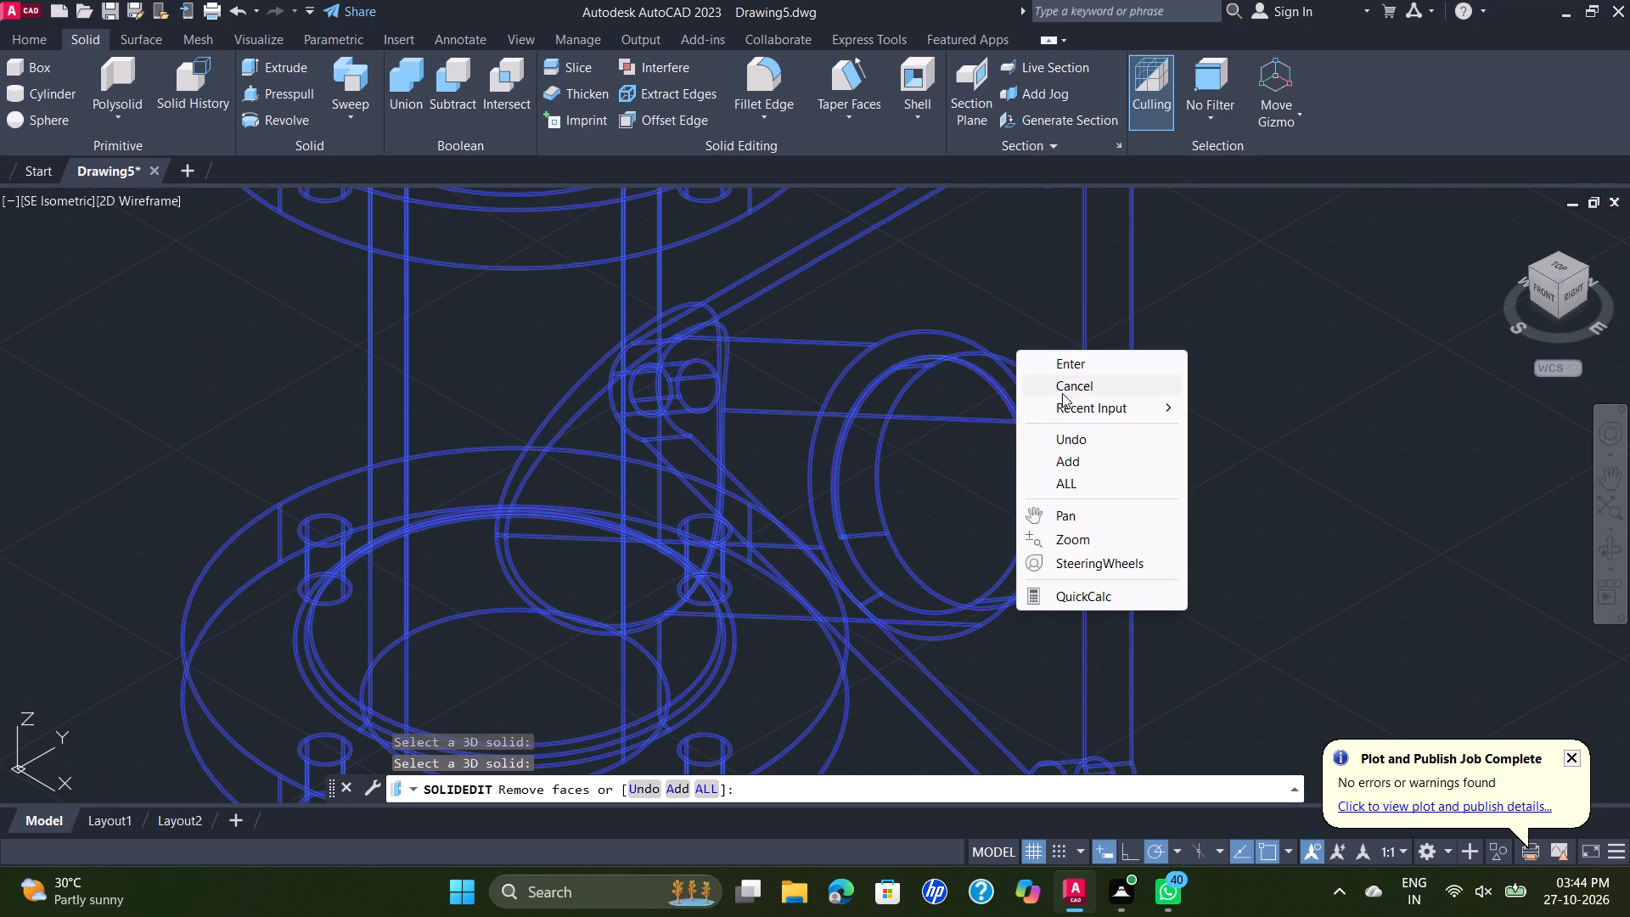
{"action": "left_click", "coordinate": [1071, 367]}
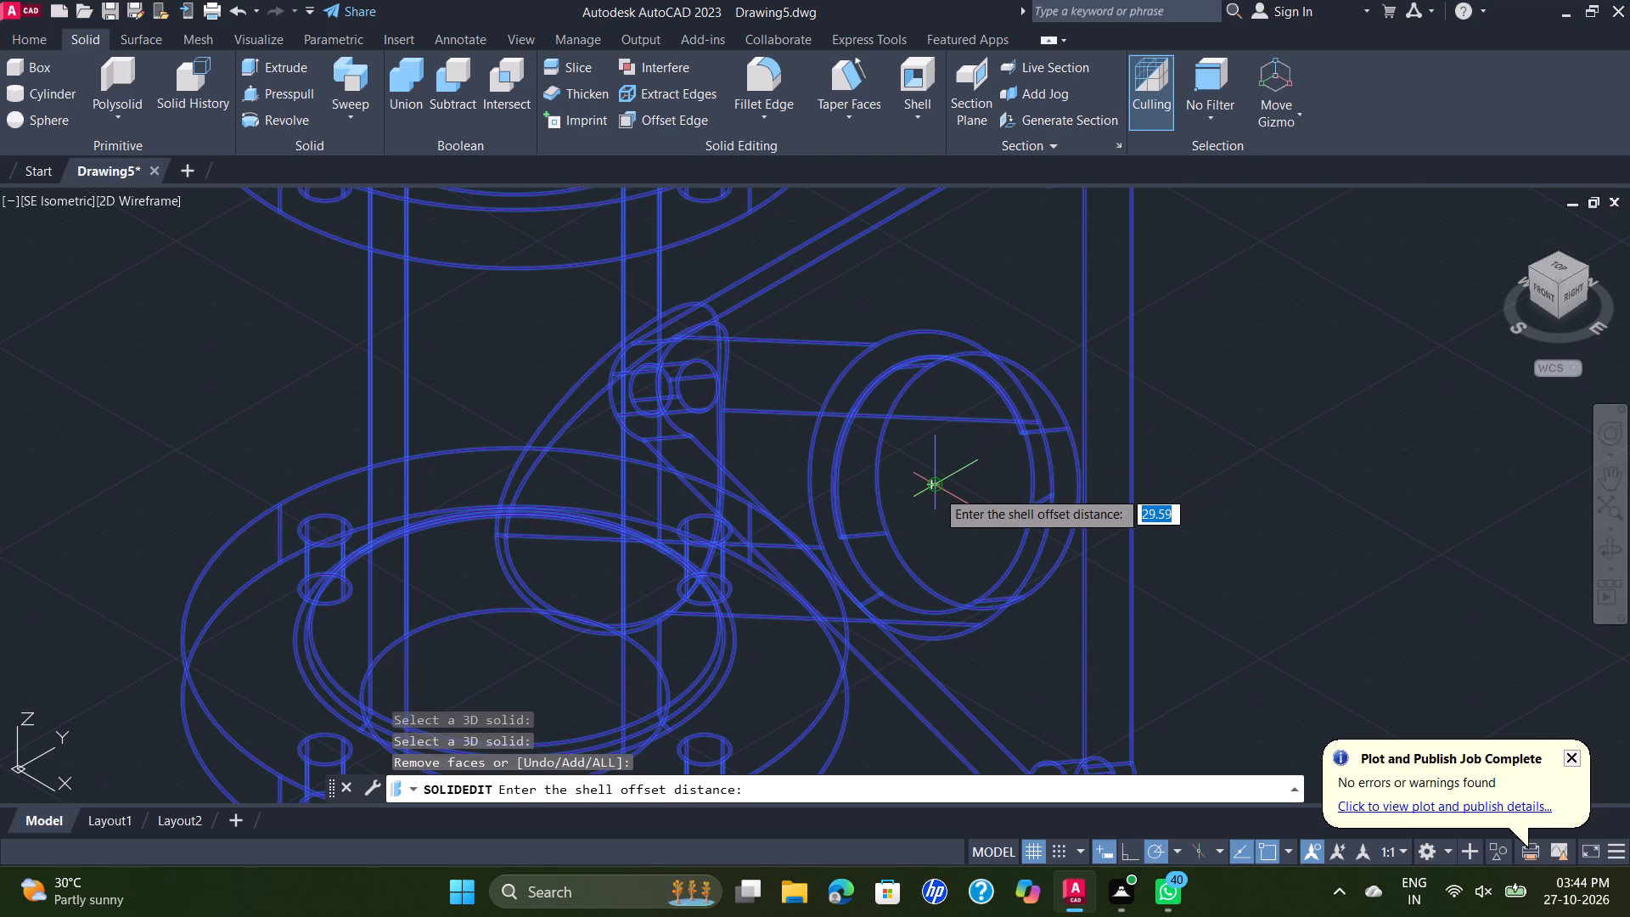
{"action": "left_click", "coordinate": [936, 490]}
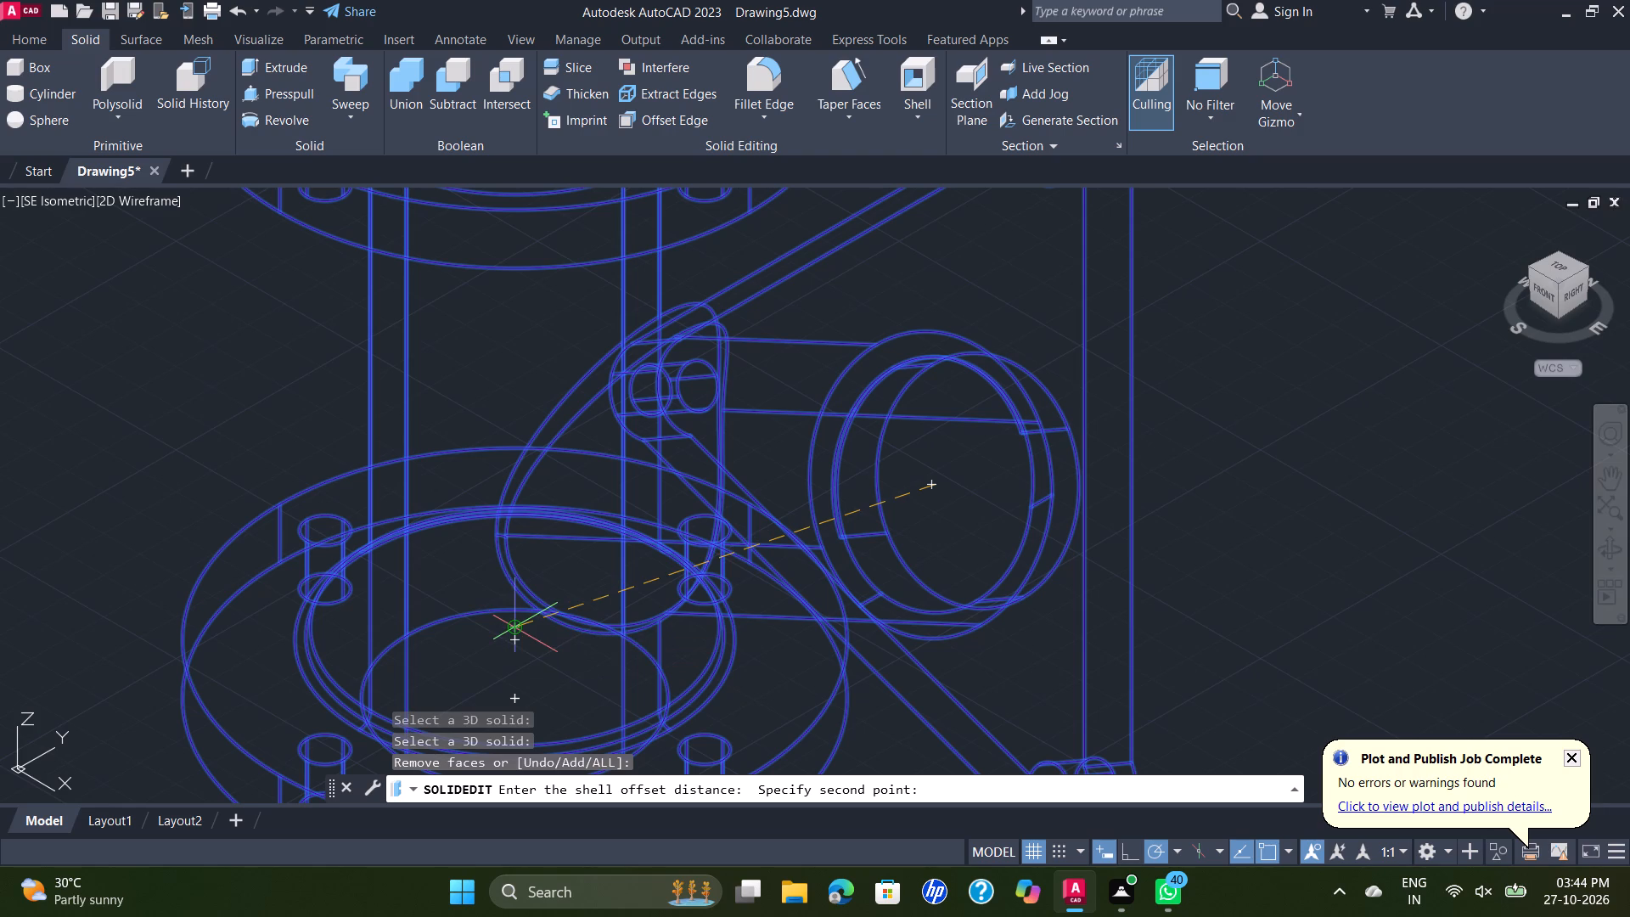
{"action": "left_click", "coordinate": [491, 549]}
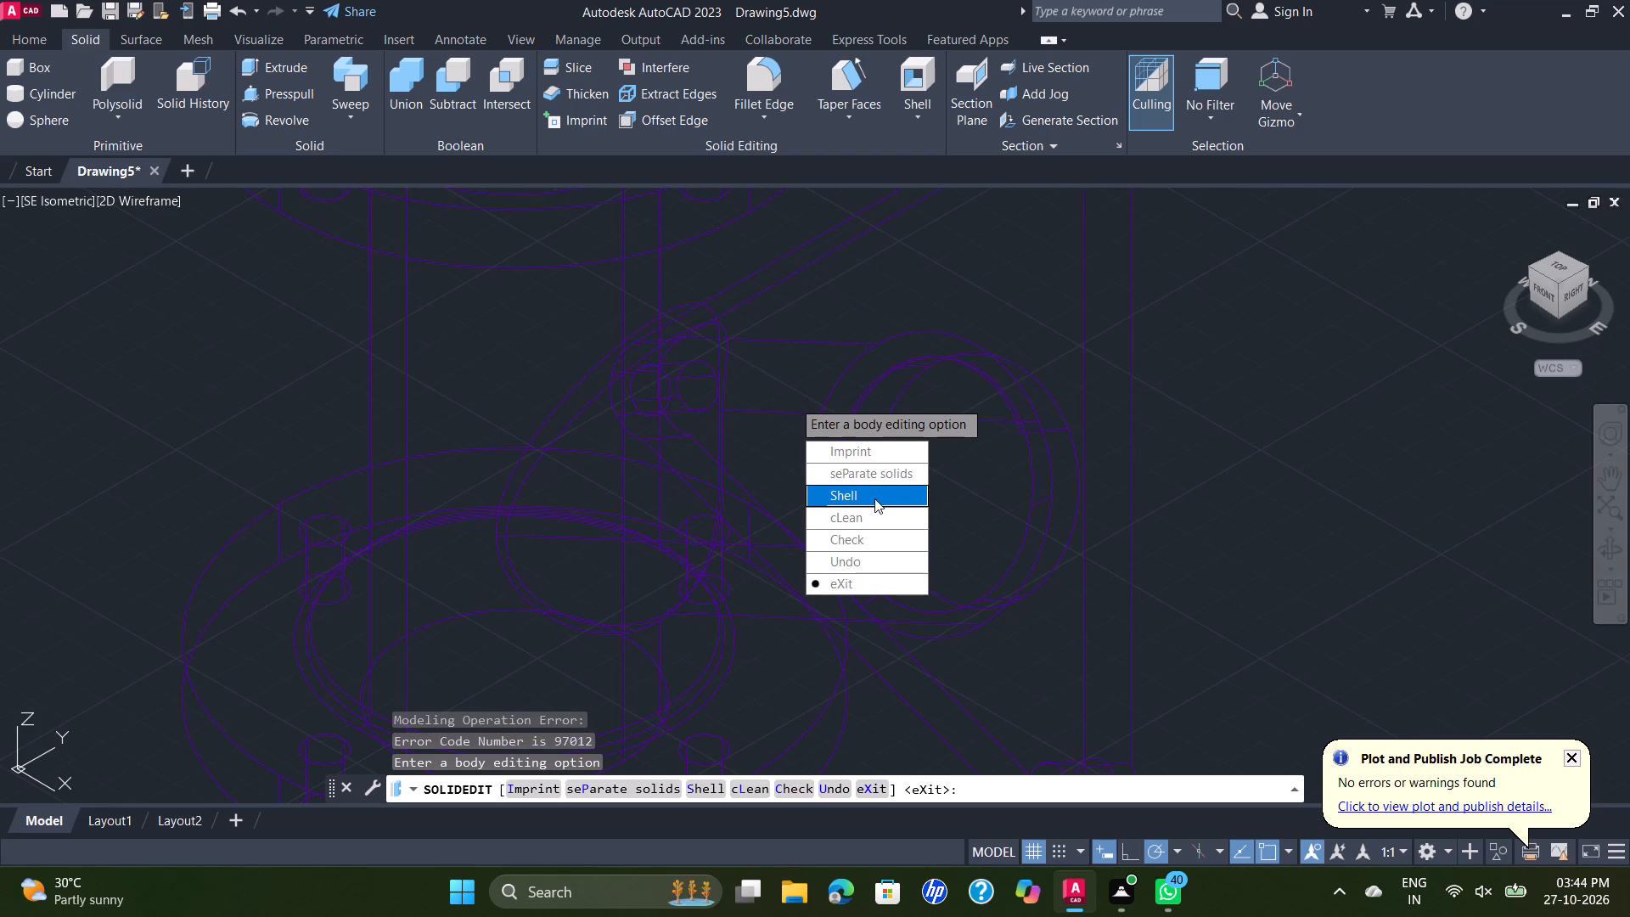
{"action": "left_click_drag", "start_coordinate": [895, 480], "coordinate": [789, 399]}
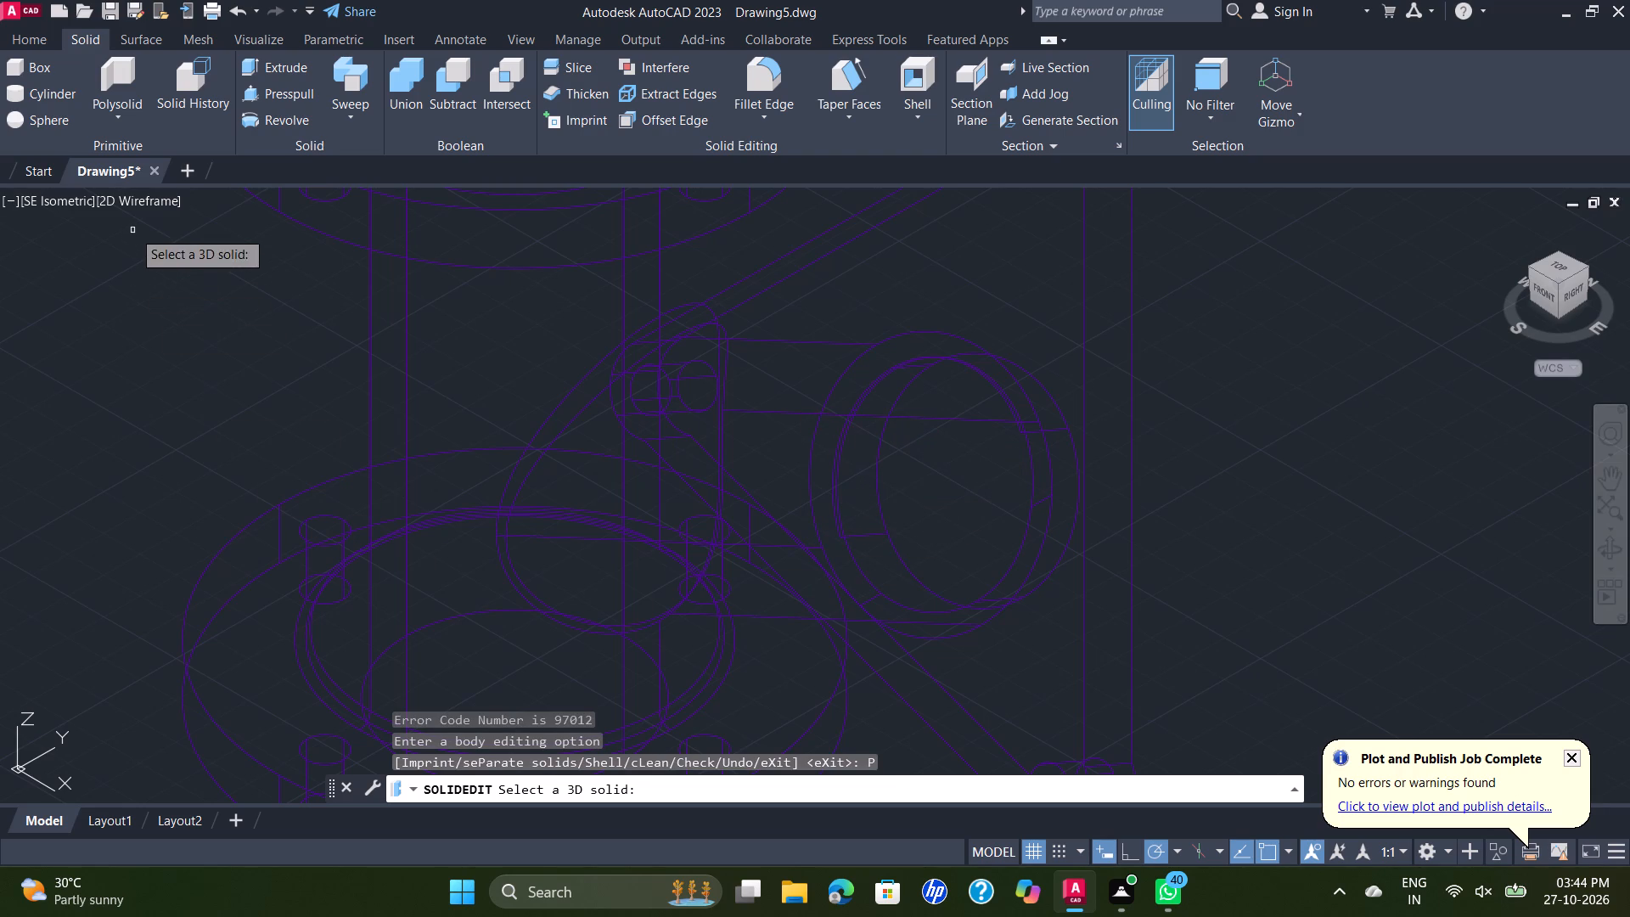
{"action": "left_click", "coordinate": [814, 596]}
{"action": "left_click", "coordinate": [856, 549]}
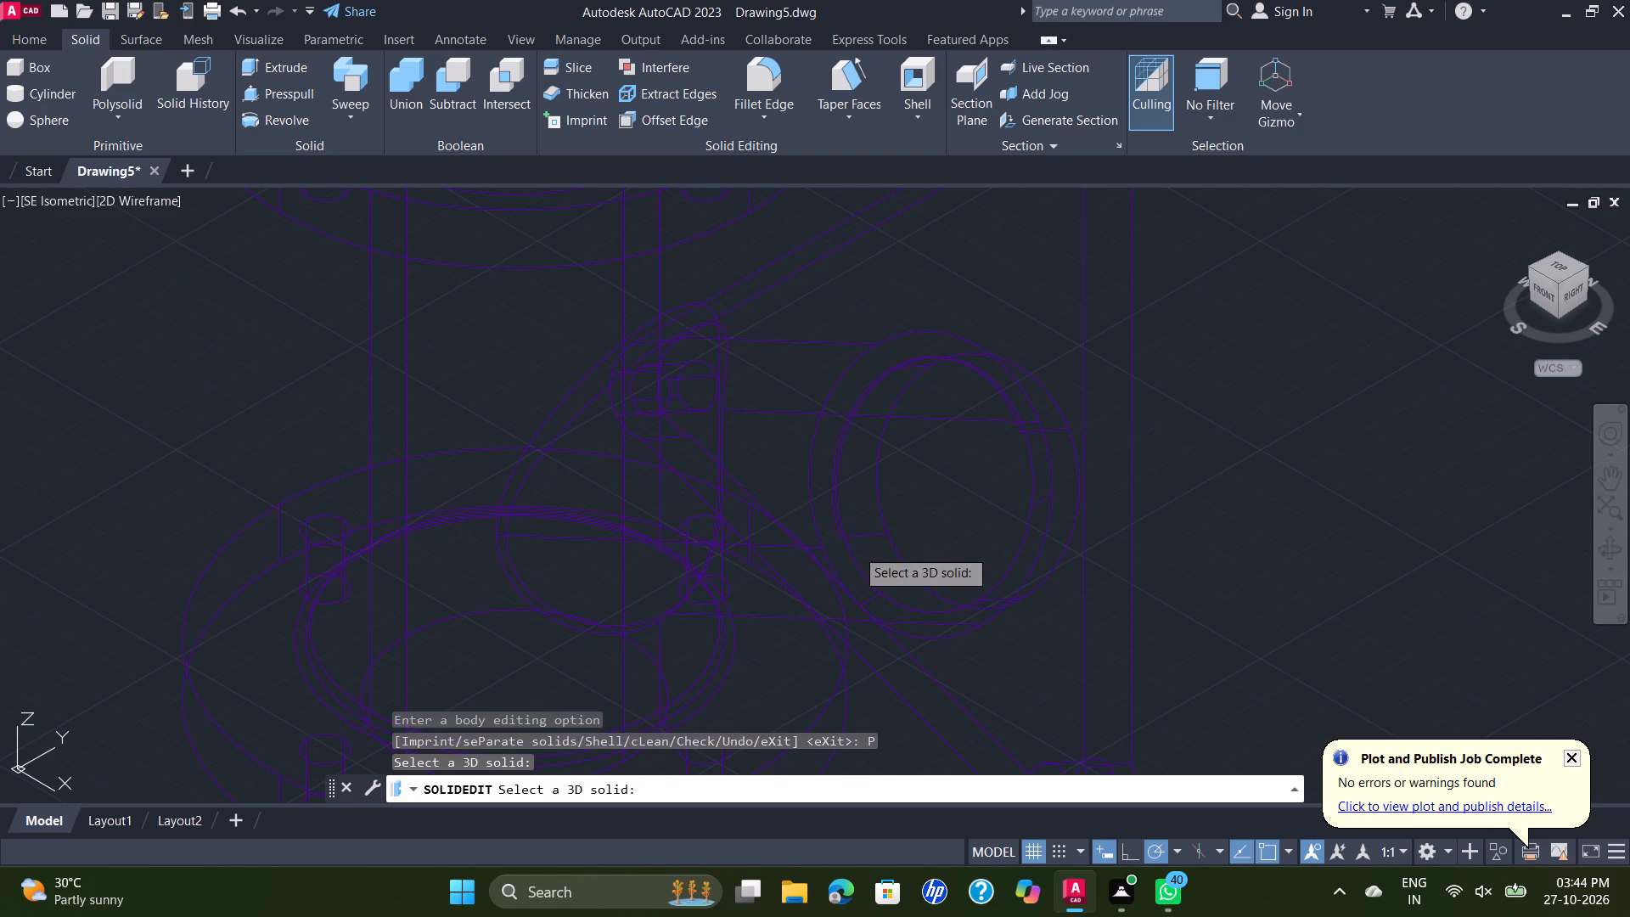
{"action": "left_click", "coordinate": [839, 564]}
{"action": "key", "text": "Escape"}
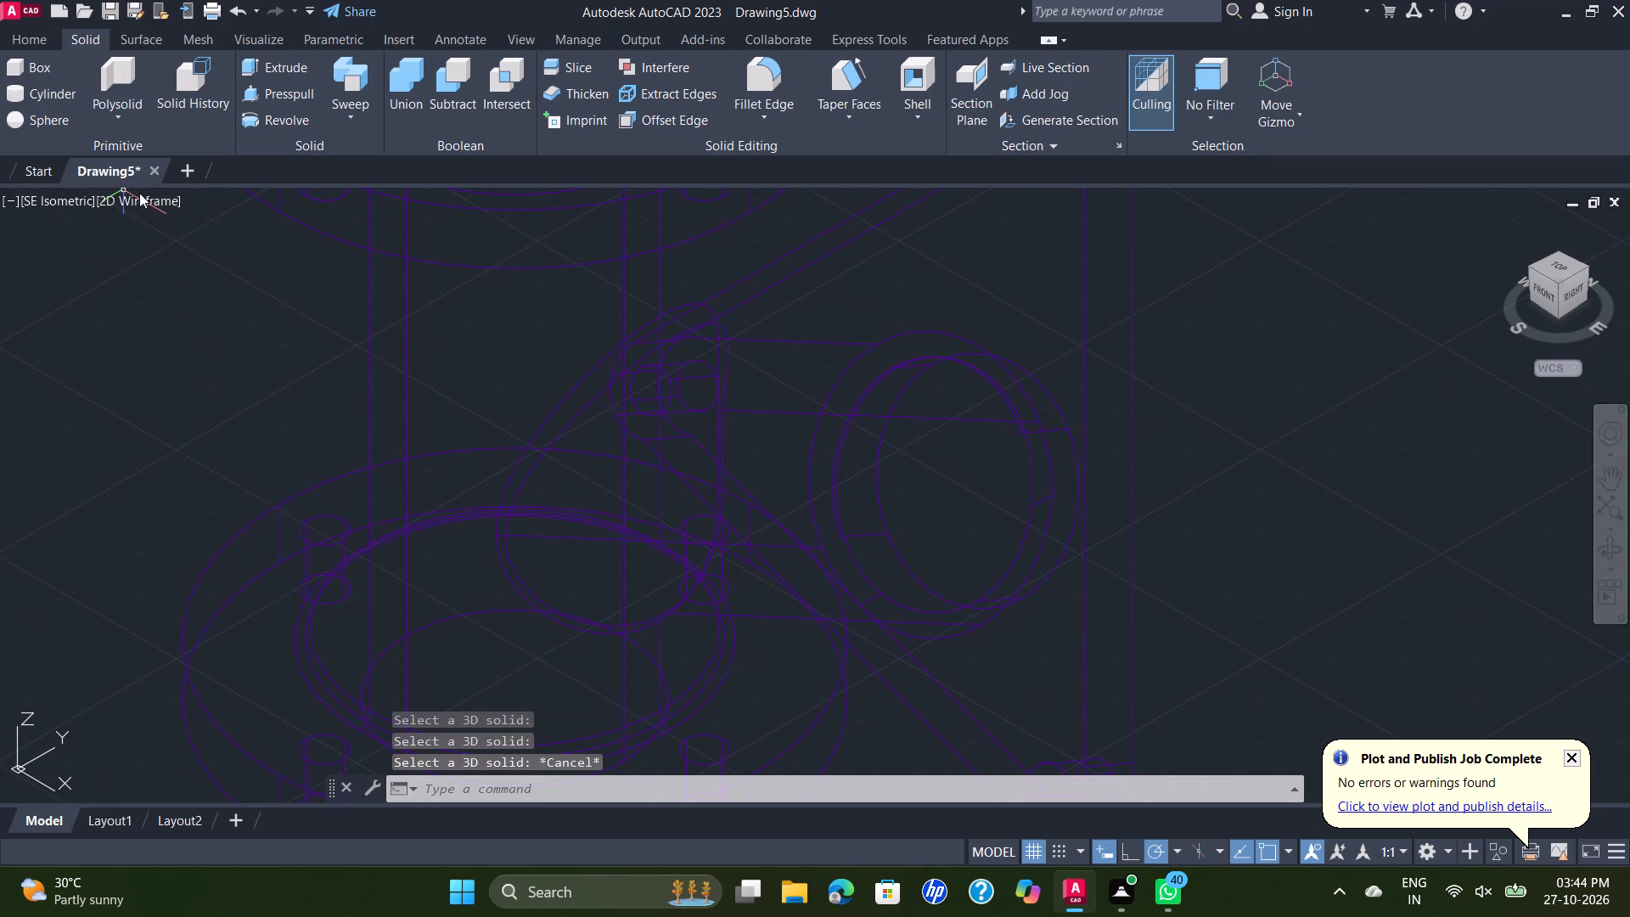
Switch the viewport's visual style to Shades of Gray.
{"action": "left_click", "coordinate": [139, 193]}
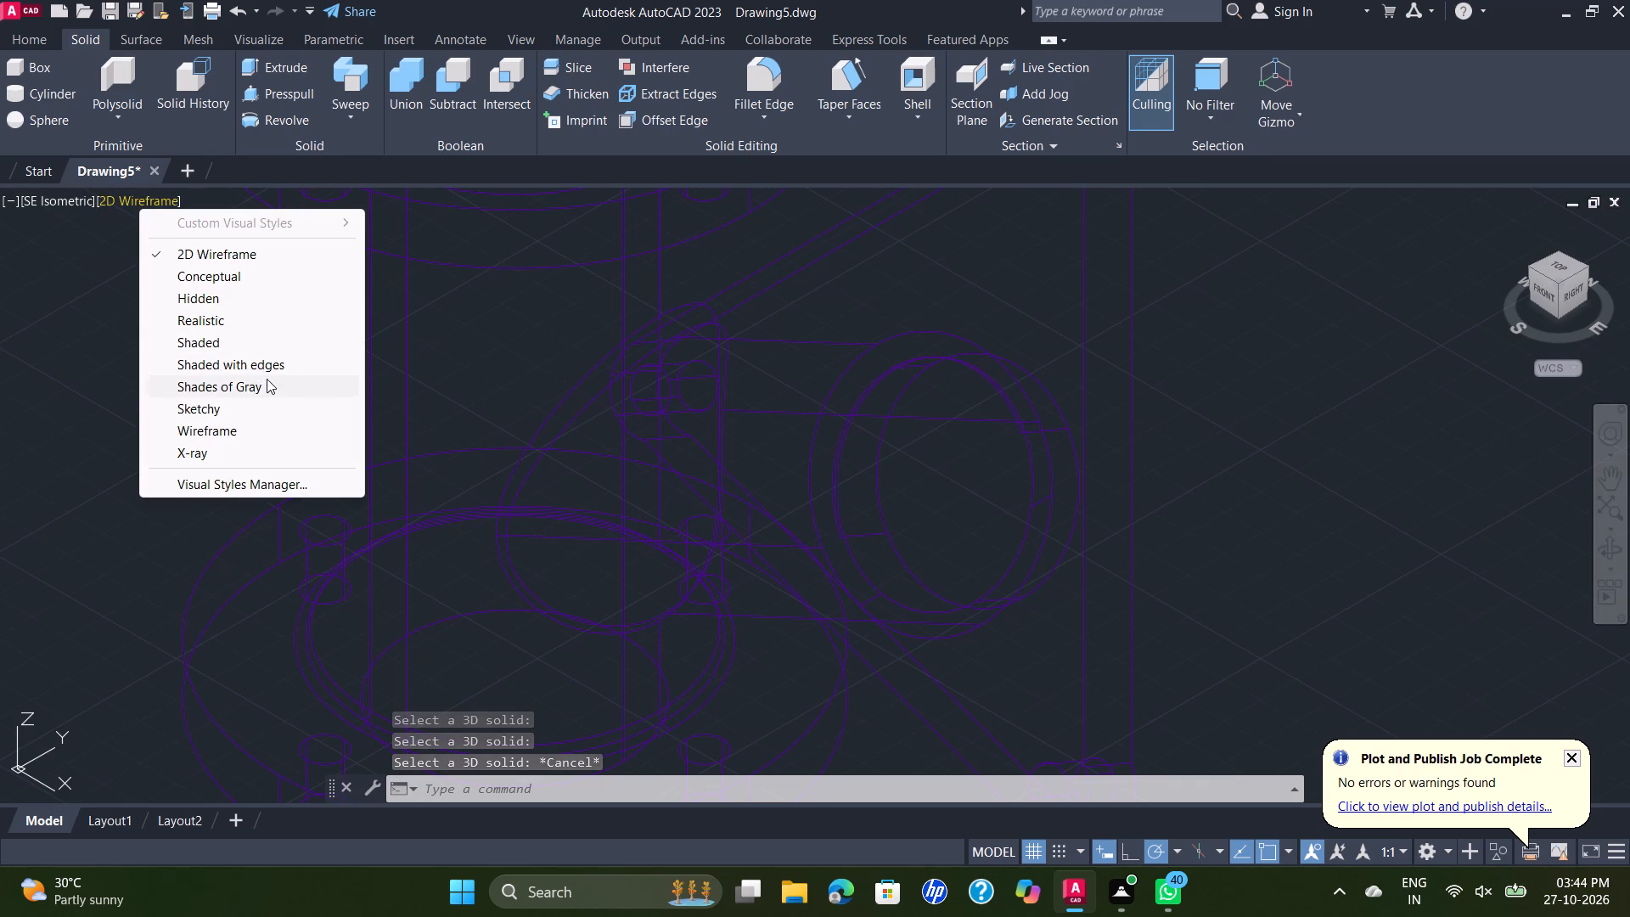
{"action": "left_click", "coordinate": [267, 375]}
{"action": "scroll", "coordinate": [668, 379], "scroll_direction": "down", "scroll_amount": 1}
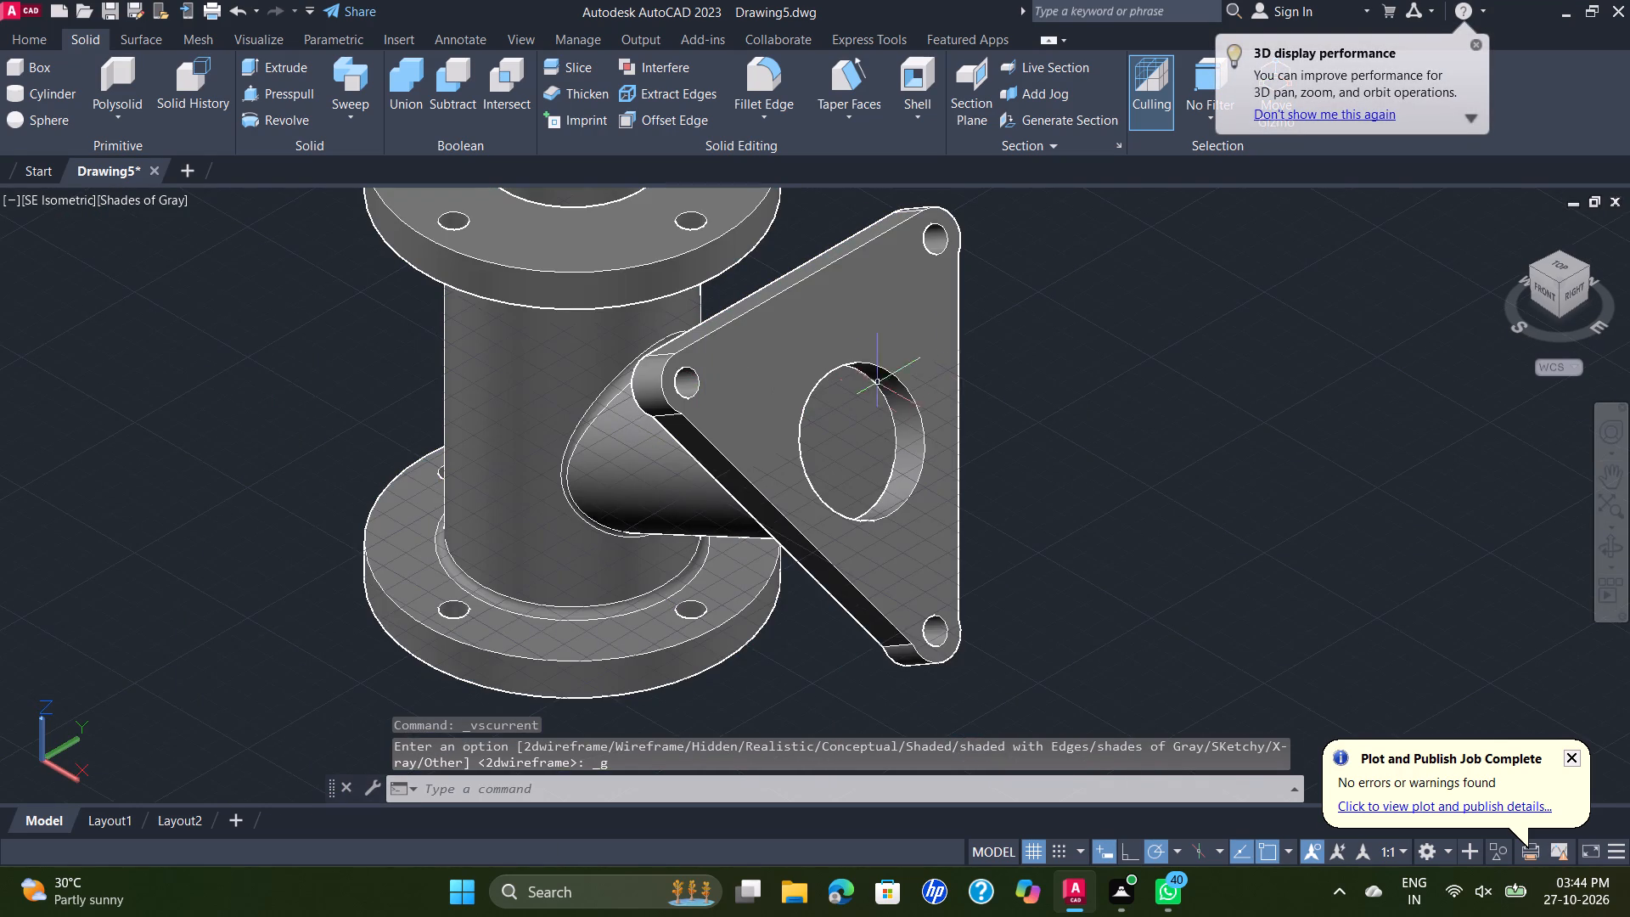
{"action": "middle_click_drag", "start_coordinate": [966, 347], "coordinate": [1017, 416]}
{"action": "scroll", "coordinate": [999, 405], "scroll_direction": "down", "scroll_amount": 1}
{"action": "scroll", "coordinate": [978, 397], "scroll_direction": "up", "scroll_amount": 1}
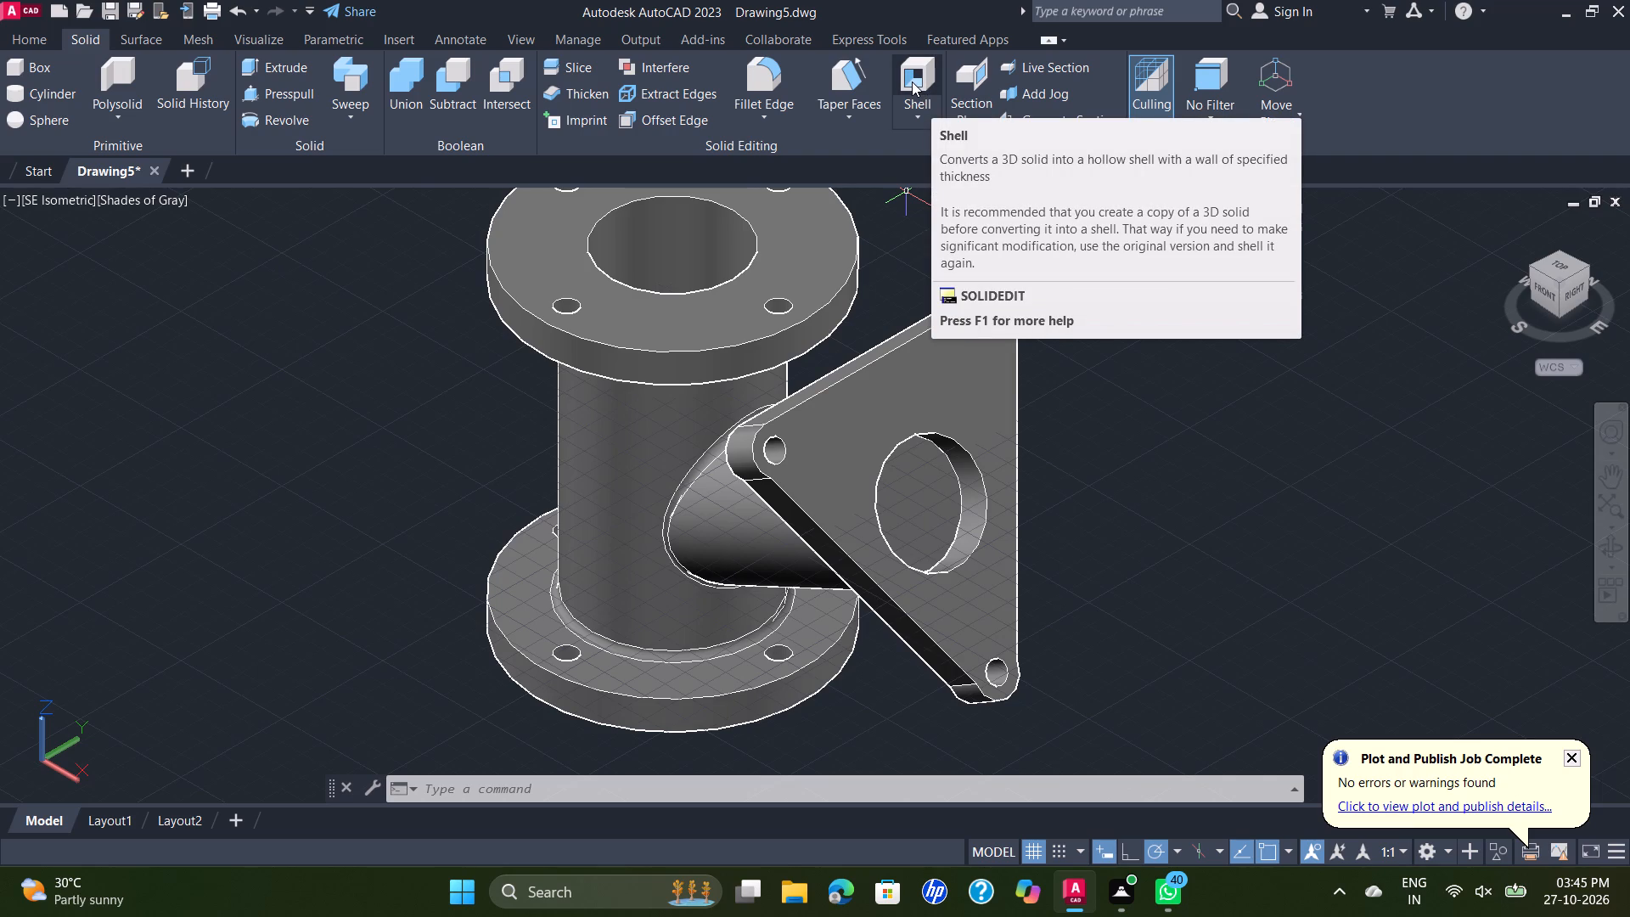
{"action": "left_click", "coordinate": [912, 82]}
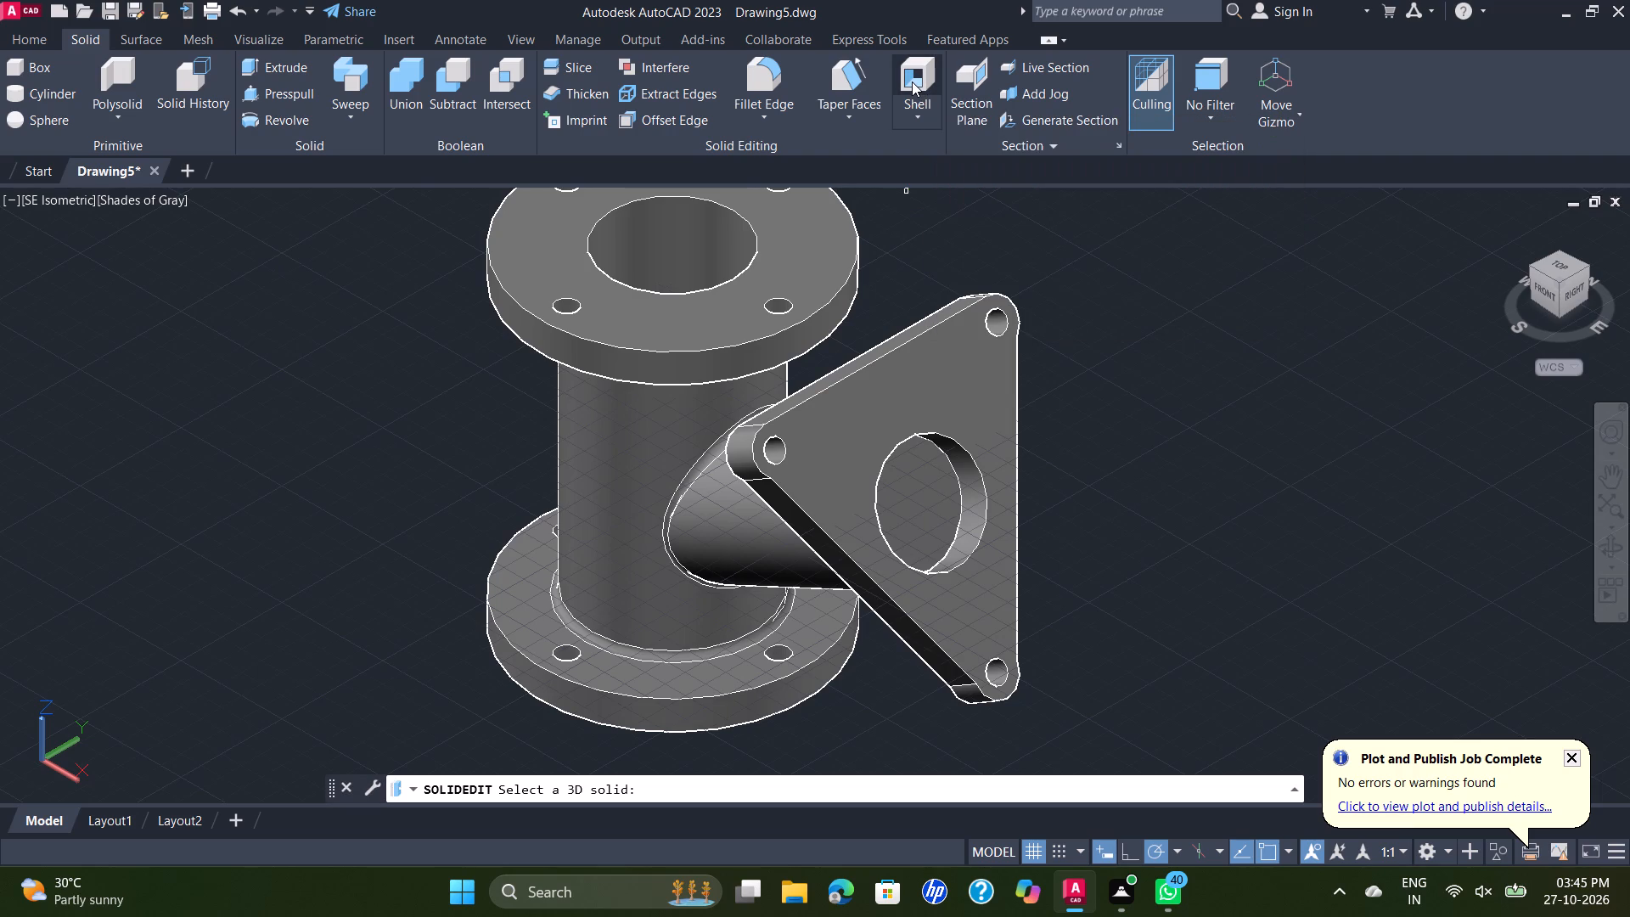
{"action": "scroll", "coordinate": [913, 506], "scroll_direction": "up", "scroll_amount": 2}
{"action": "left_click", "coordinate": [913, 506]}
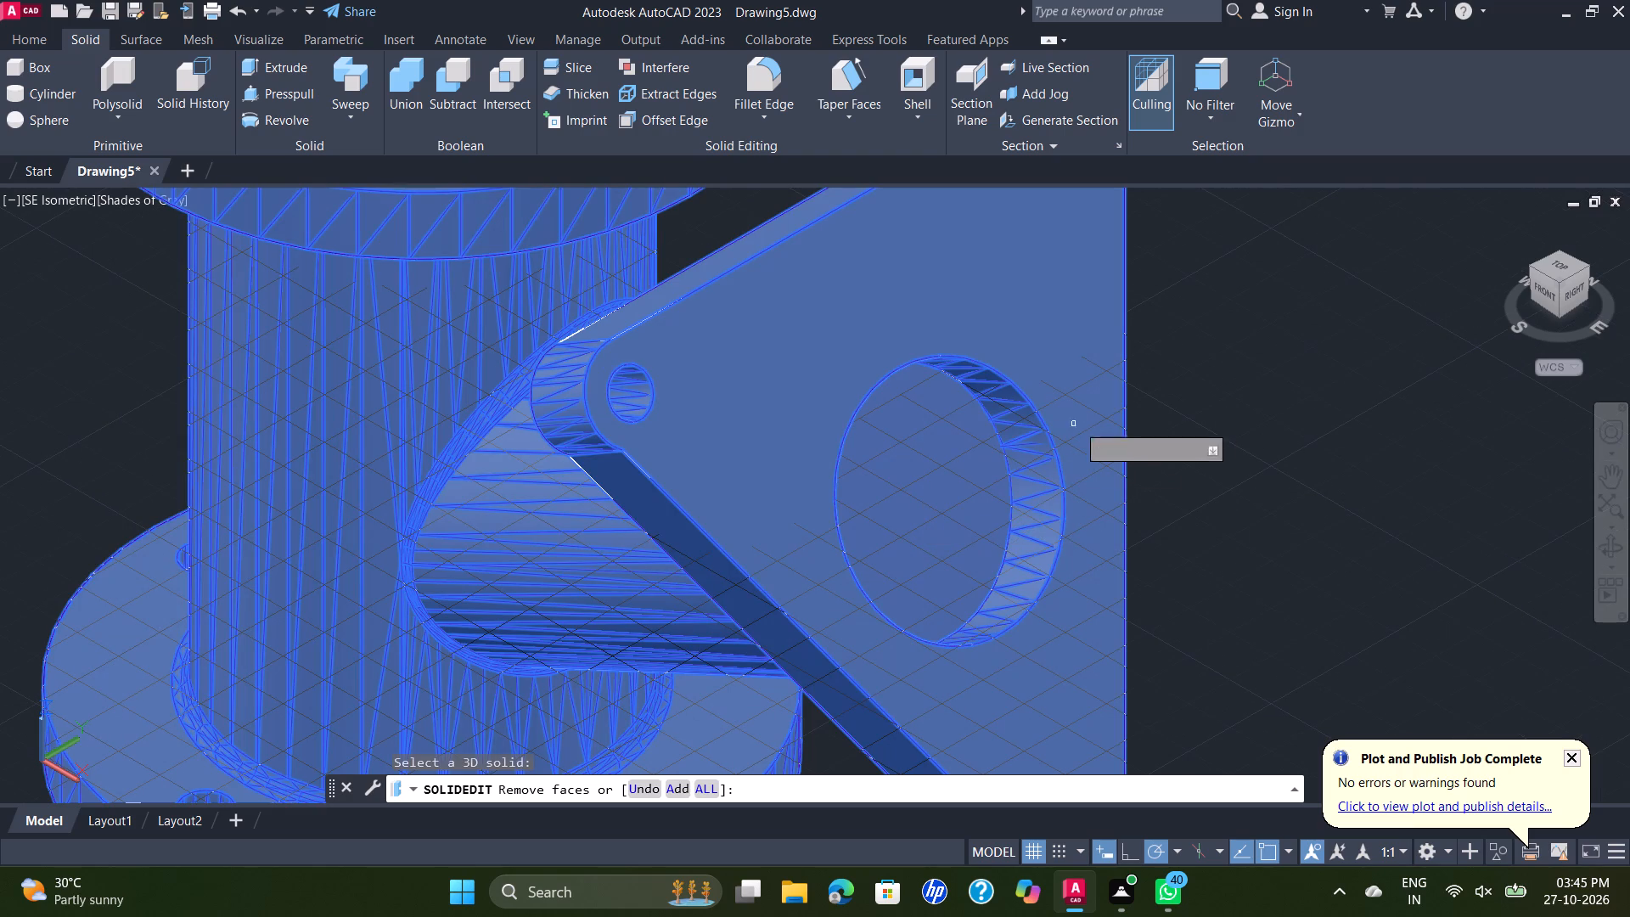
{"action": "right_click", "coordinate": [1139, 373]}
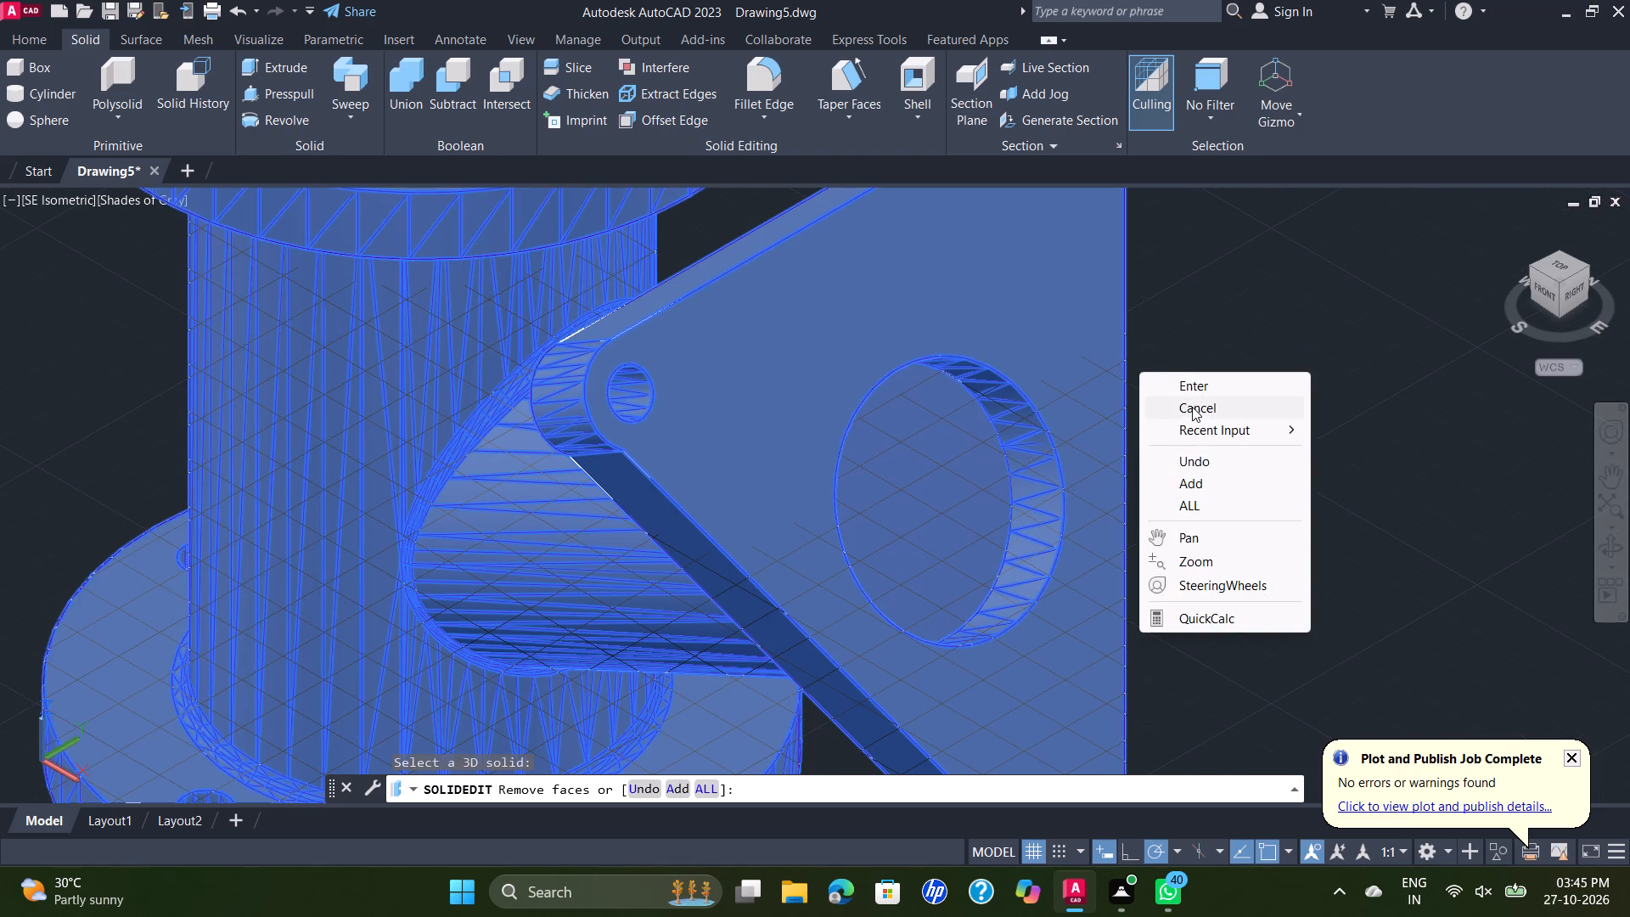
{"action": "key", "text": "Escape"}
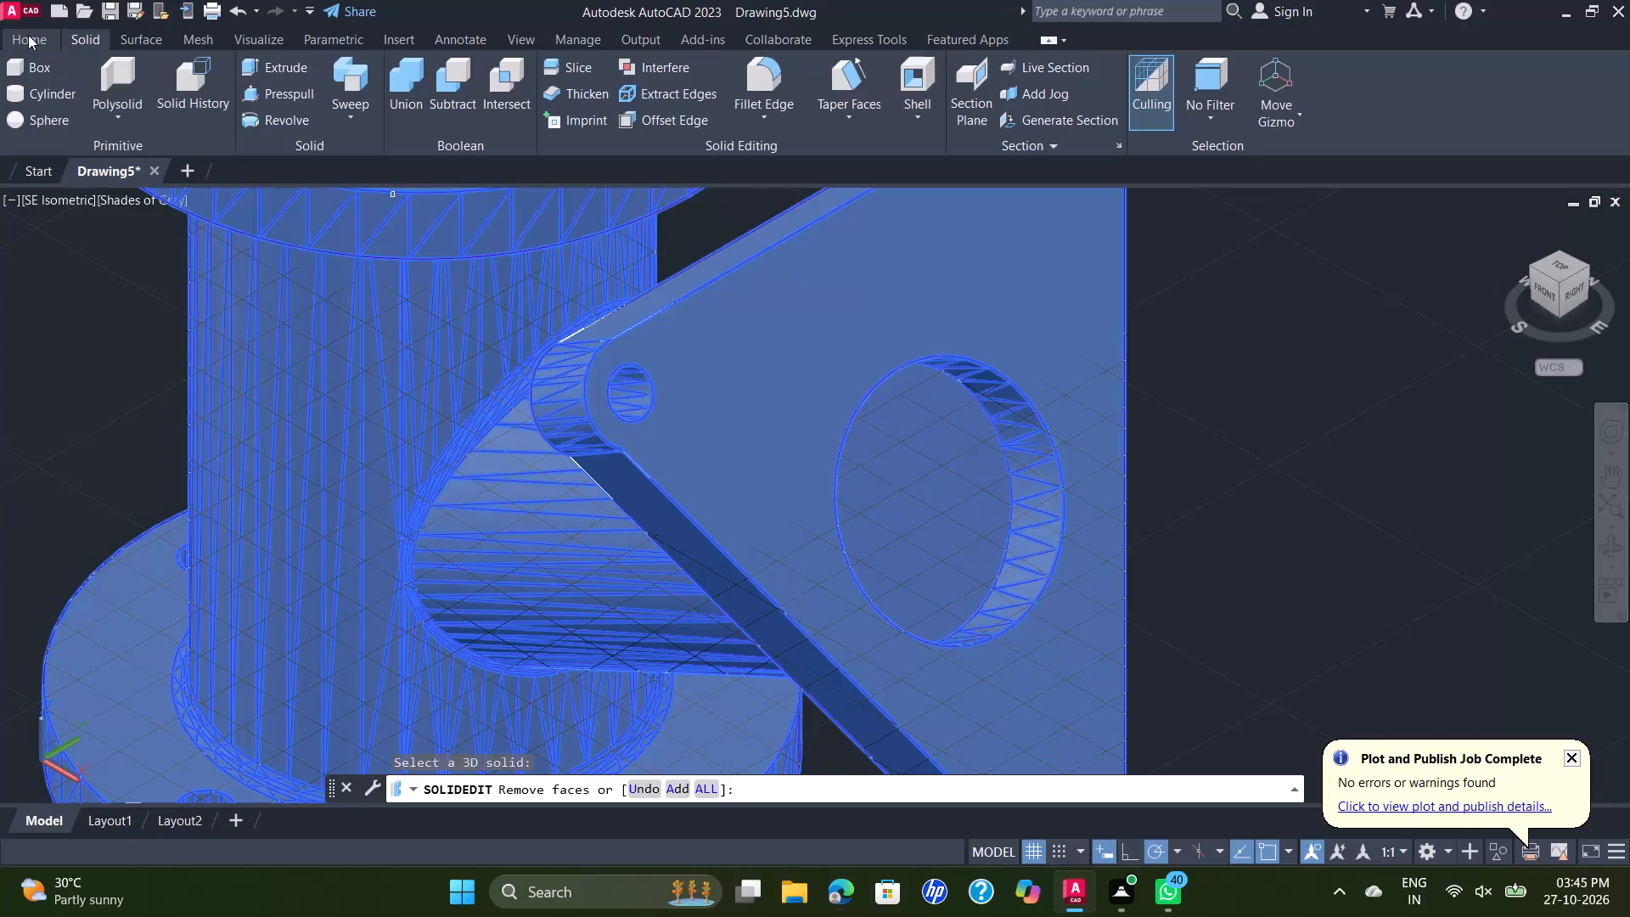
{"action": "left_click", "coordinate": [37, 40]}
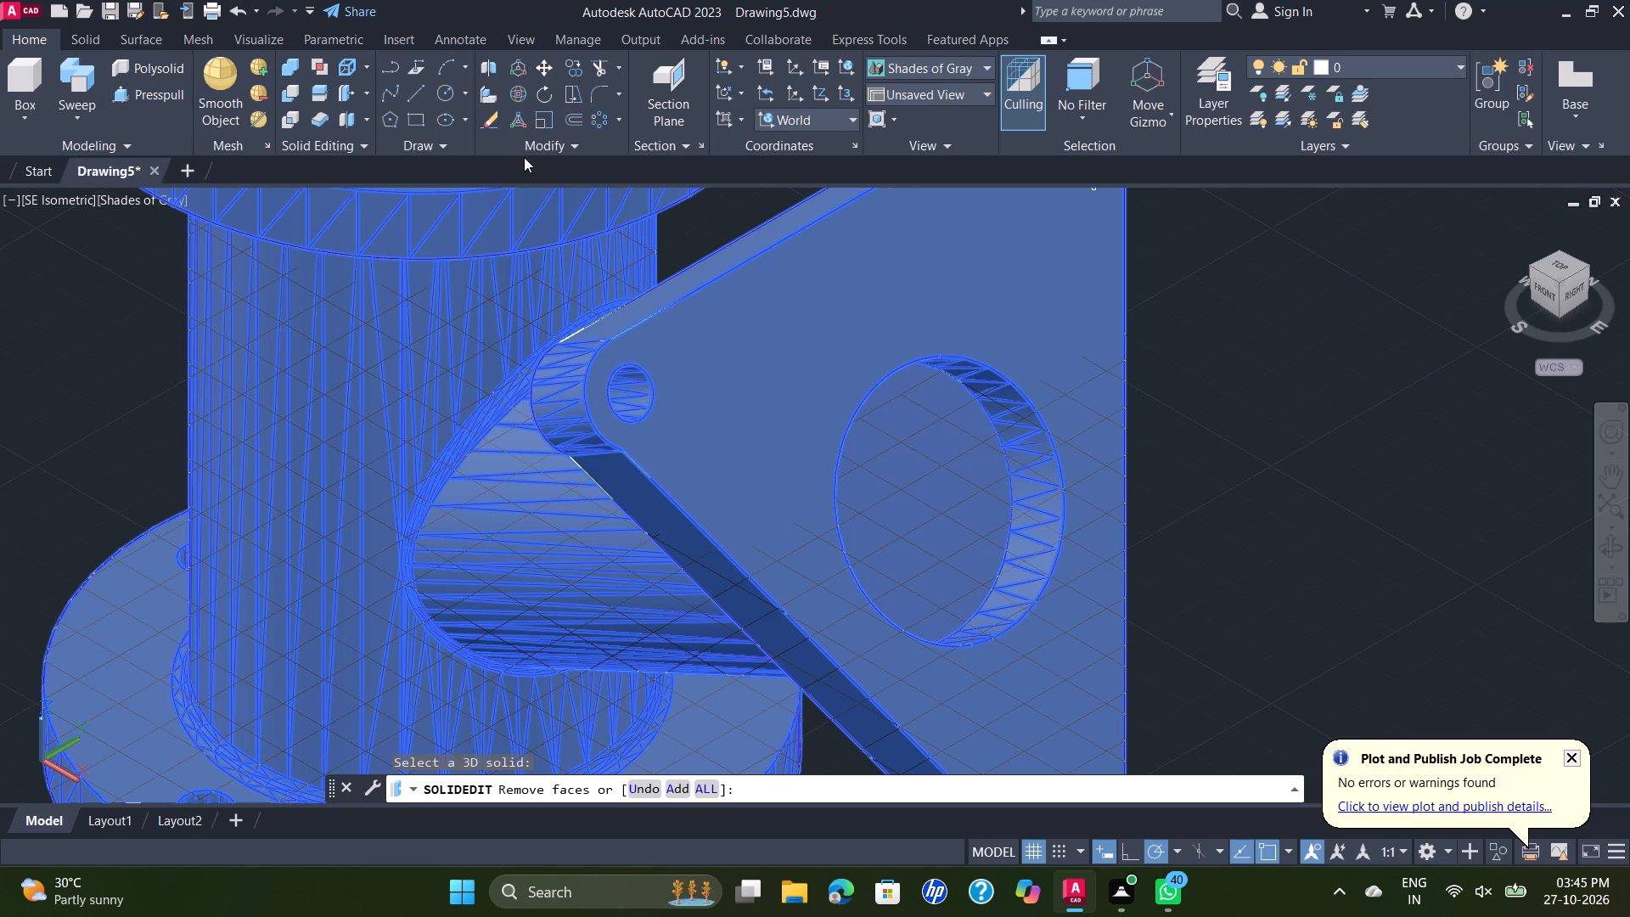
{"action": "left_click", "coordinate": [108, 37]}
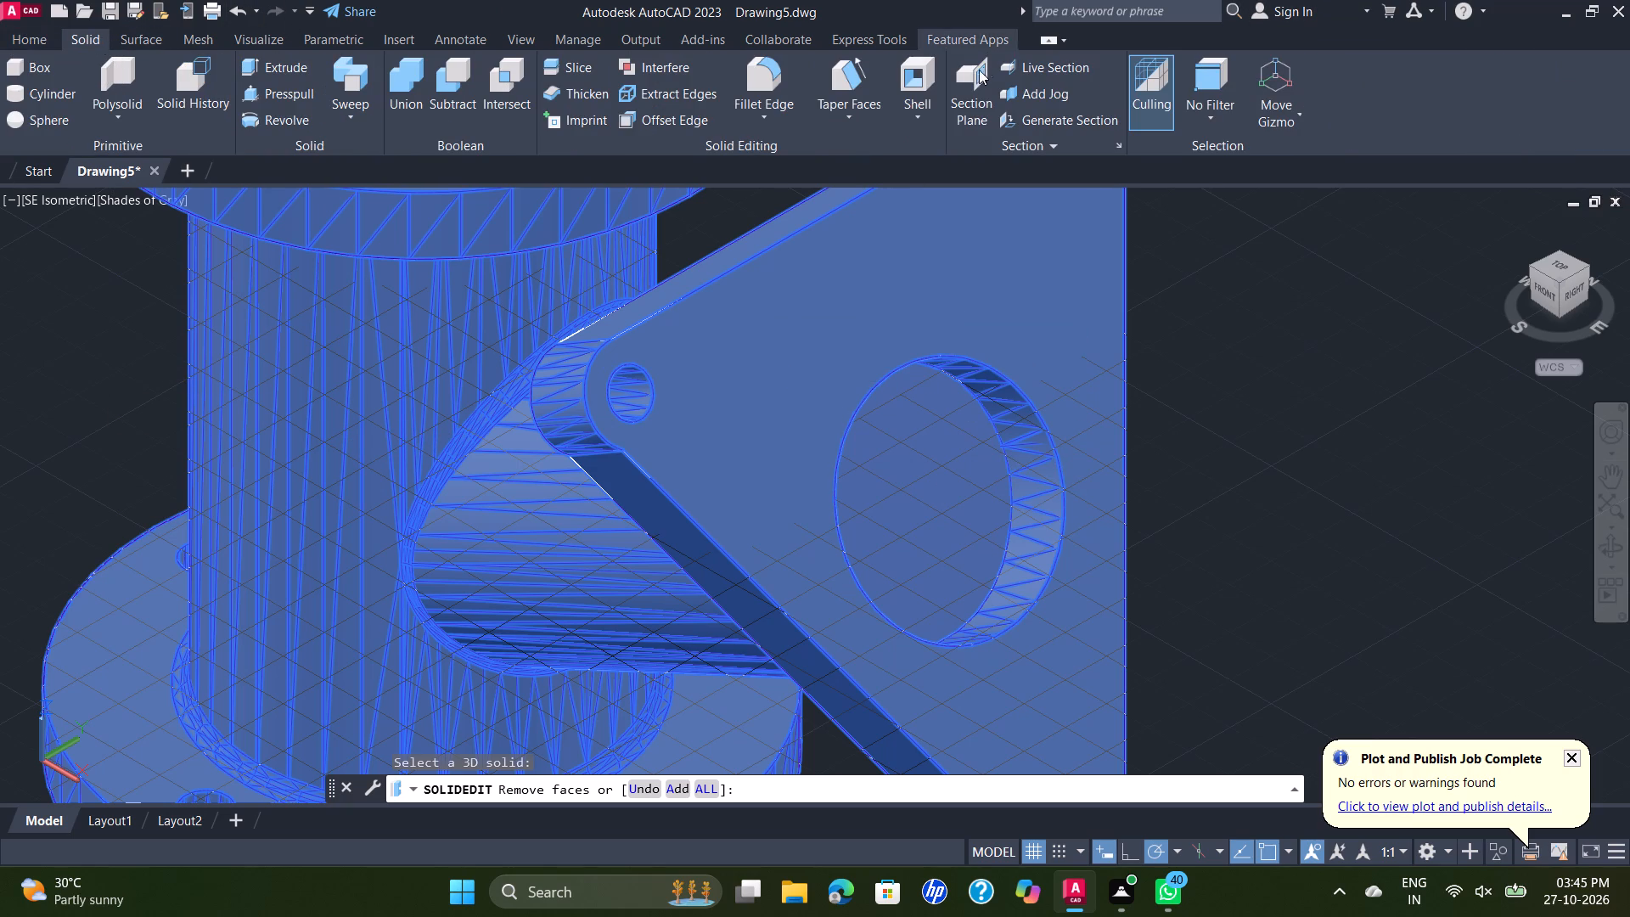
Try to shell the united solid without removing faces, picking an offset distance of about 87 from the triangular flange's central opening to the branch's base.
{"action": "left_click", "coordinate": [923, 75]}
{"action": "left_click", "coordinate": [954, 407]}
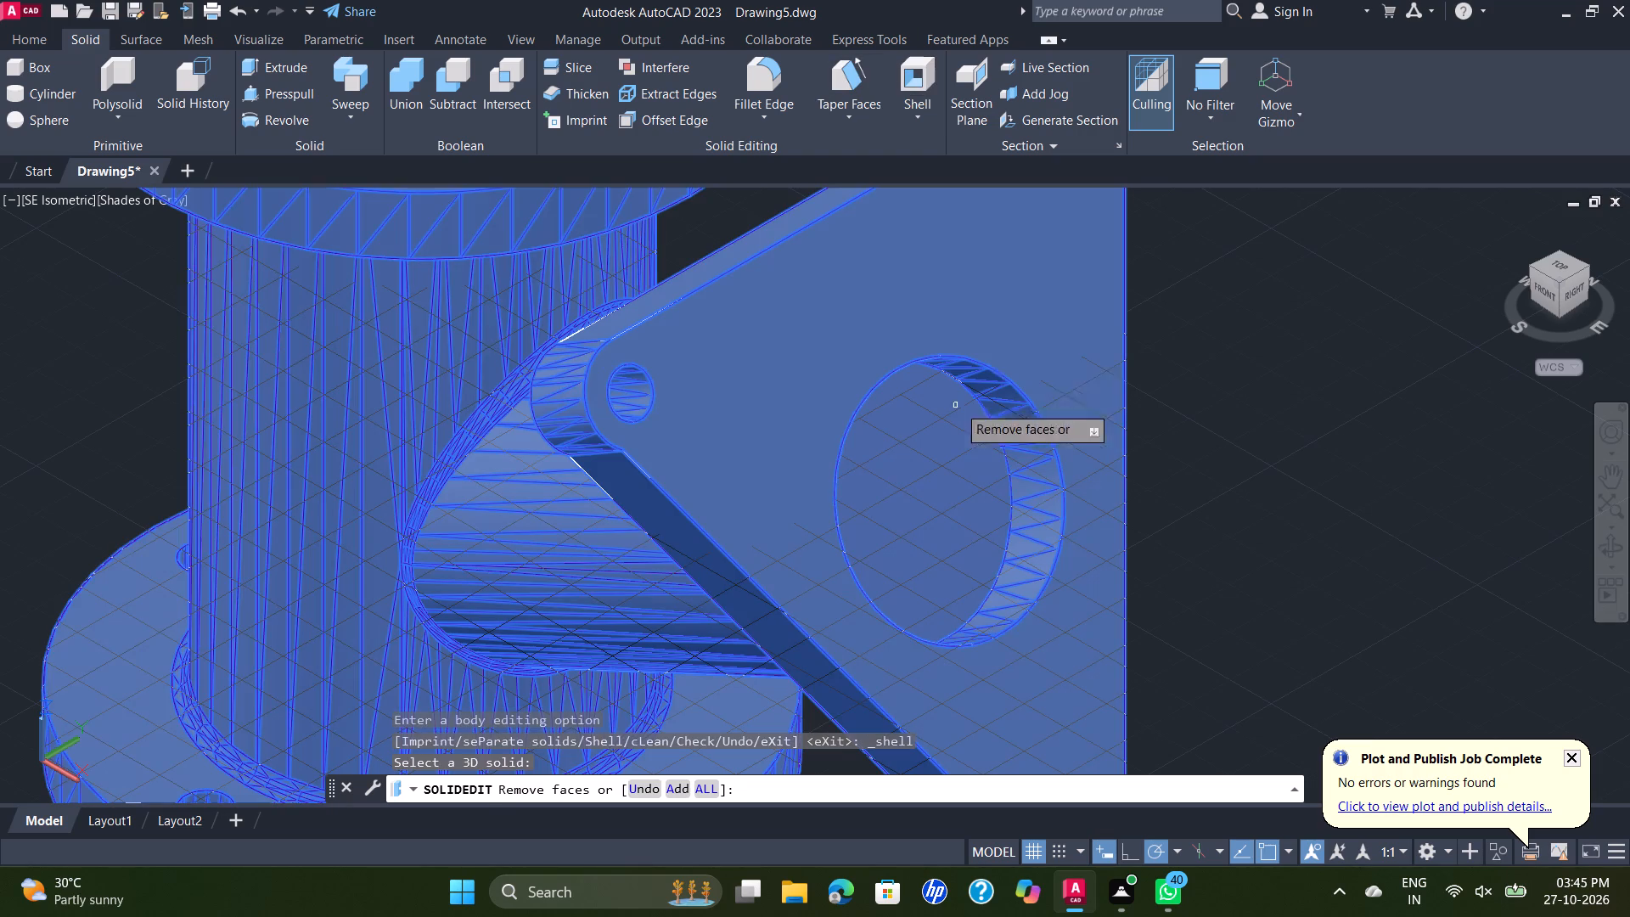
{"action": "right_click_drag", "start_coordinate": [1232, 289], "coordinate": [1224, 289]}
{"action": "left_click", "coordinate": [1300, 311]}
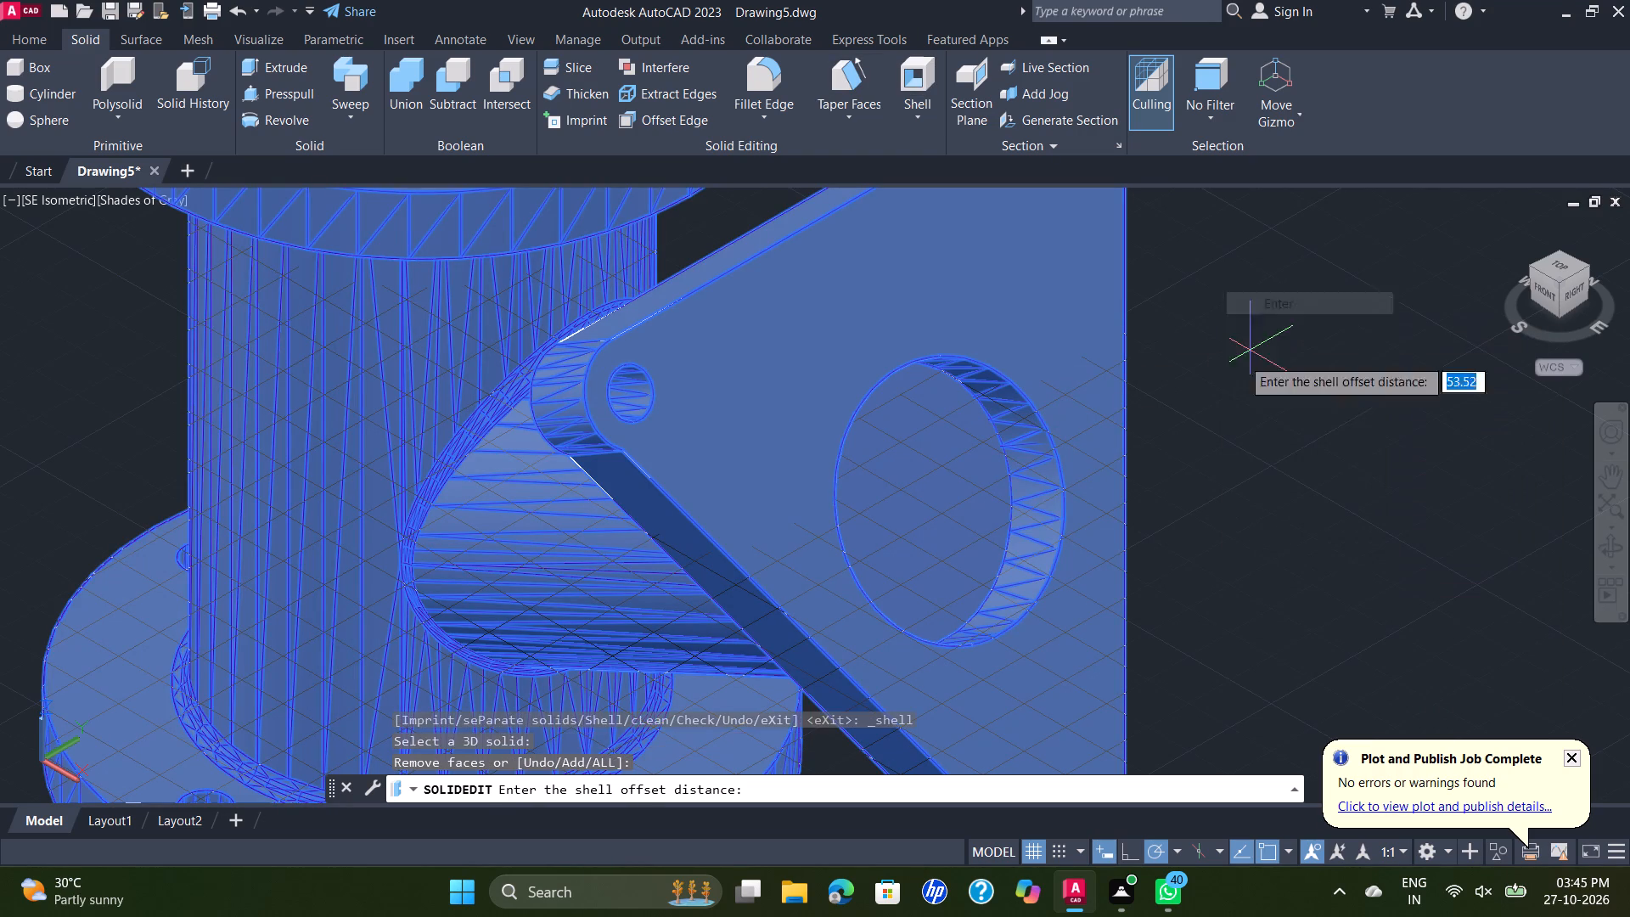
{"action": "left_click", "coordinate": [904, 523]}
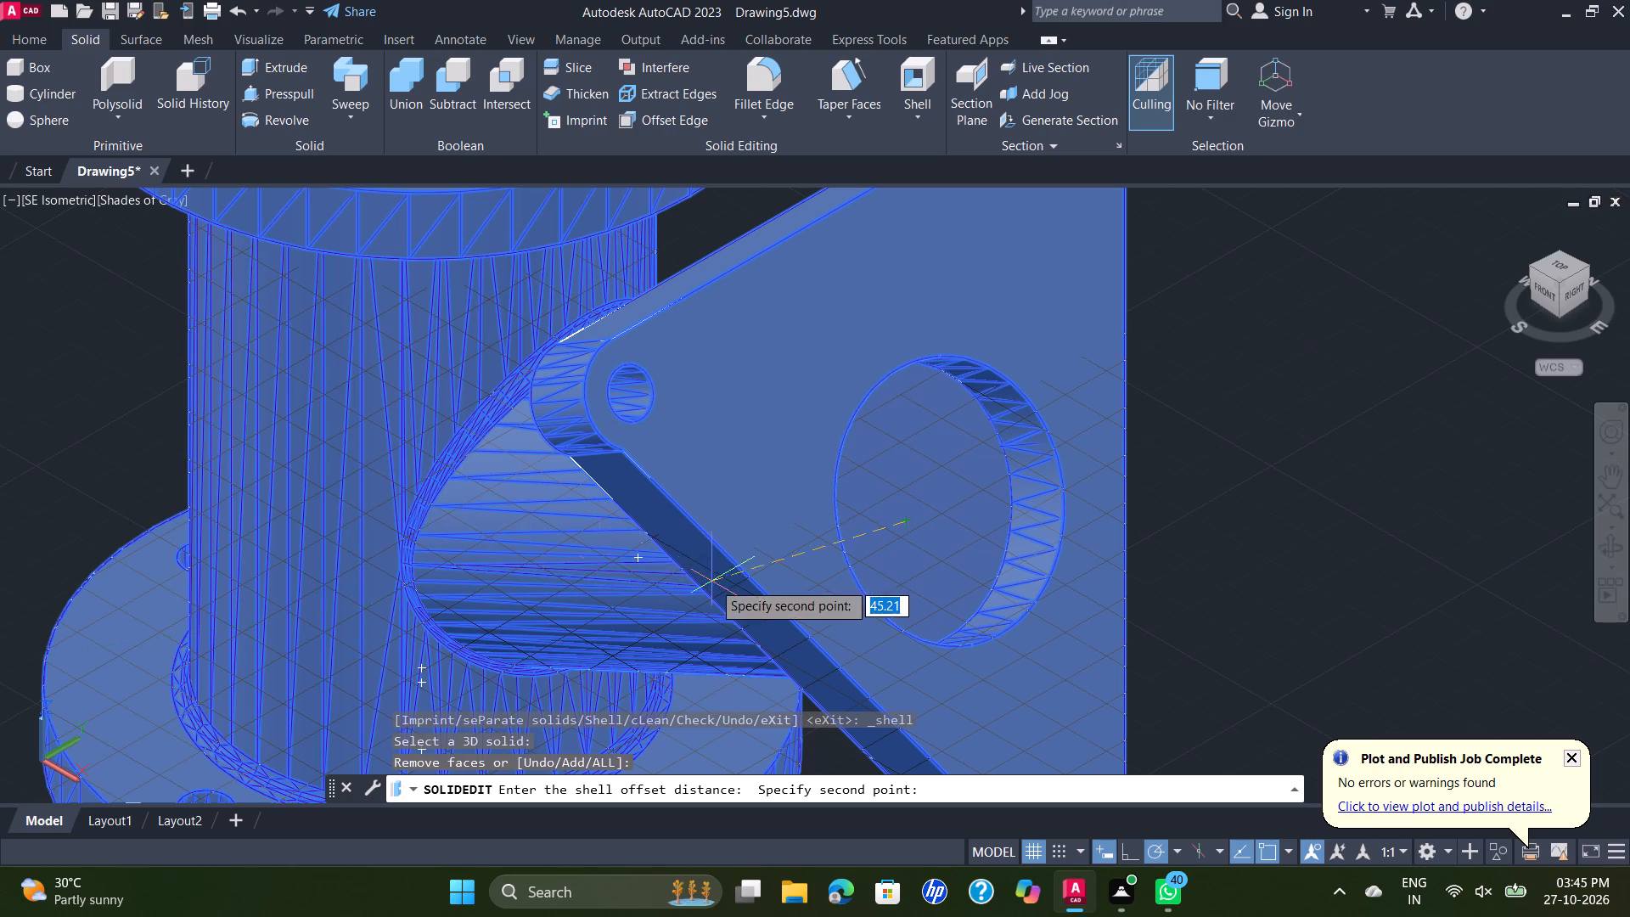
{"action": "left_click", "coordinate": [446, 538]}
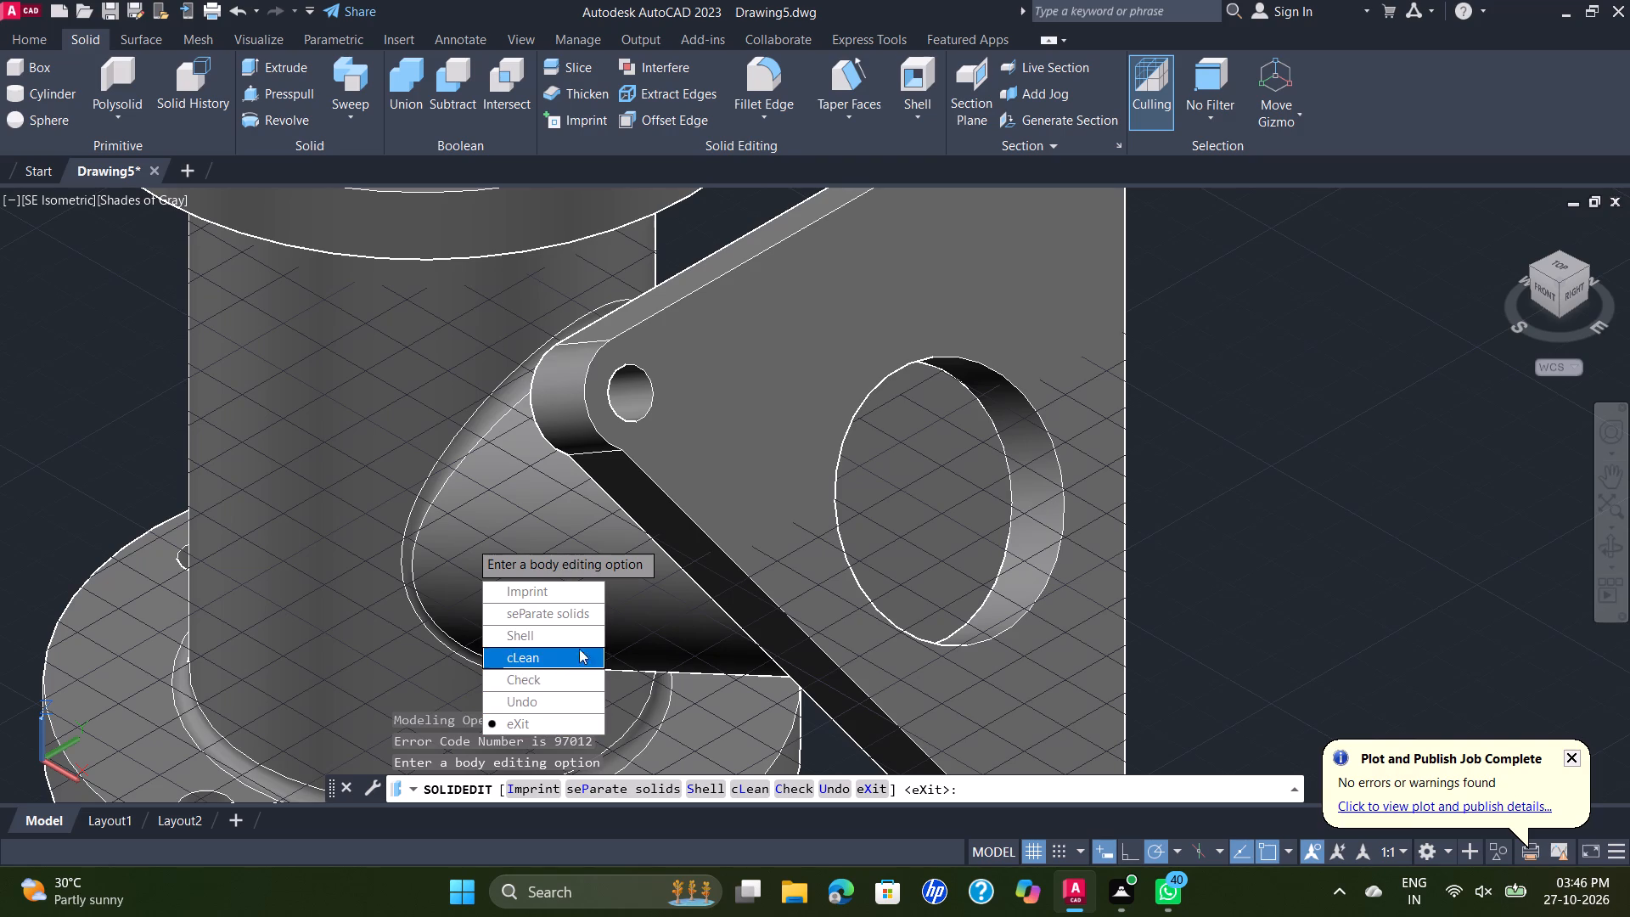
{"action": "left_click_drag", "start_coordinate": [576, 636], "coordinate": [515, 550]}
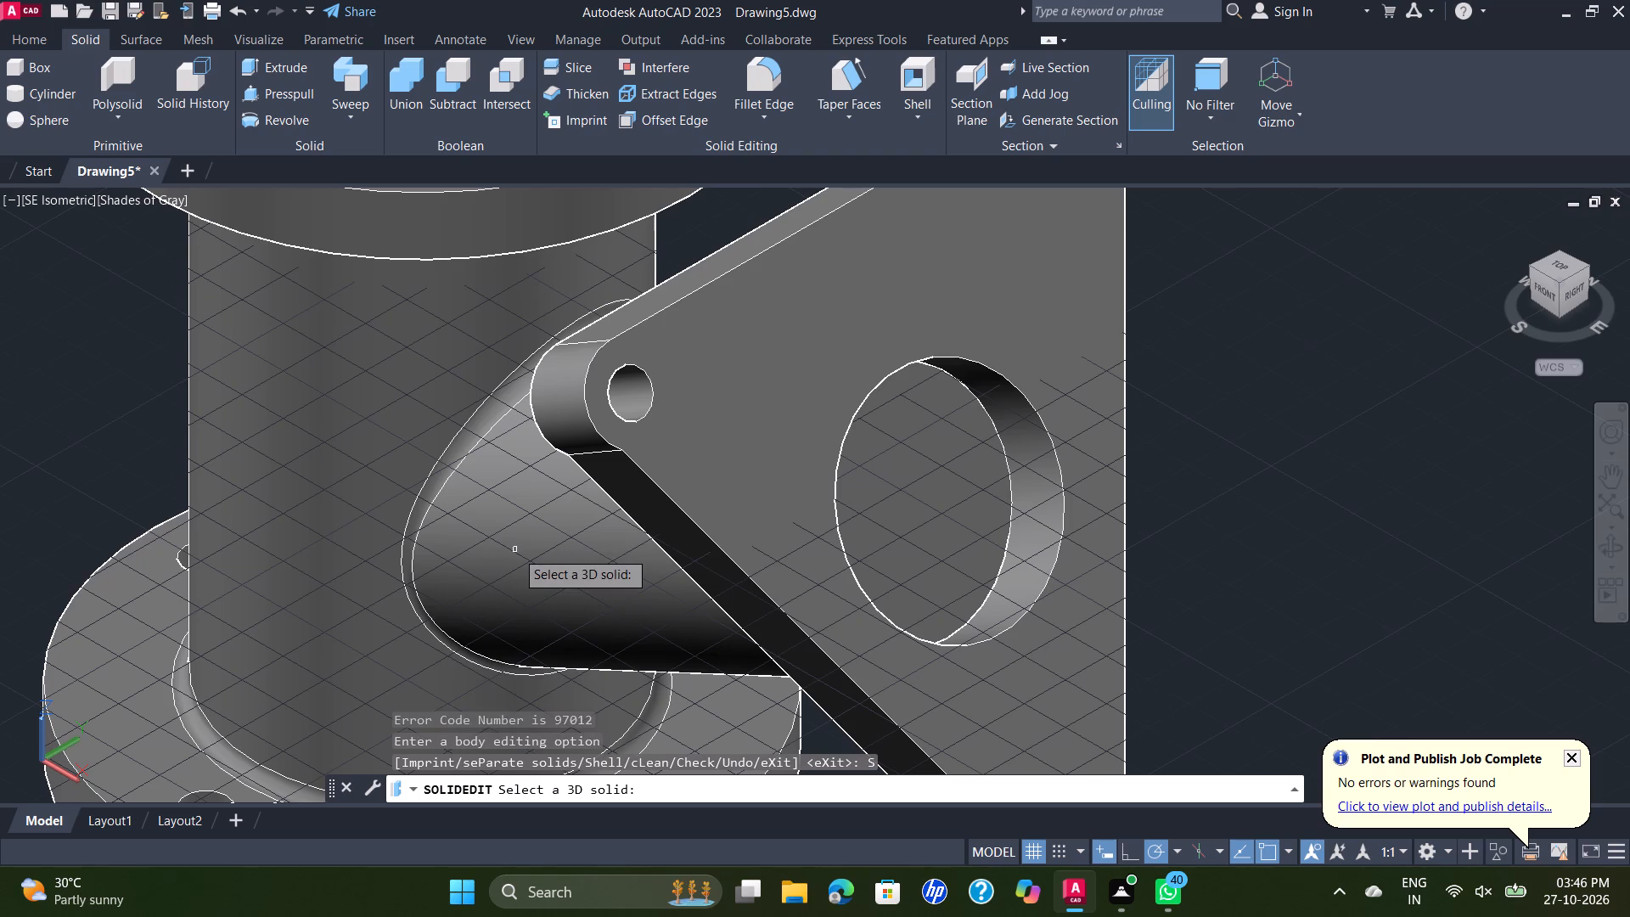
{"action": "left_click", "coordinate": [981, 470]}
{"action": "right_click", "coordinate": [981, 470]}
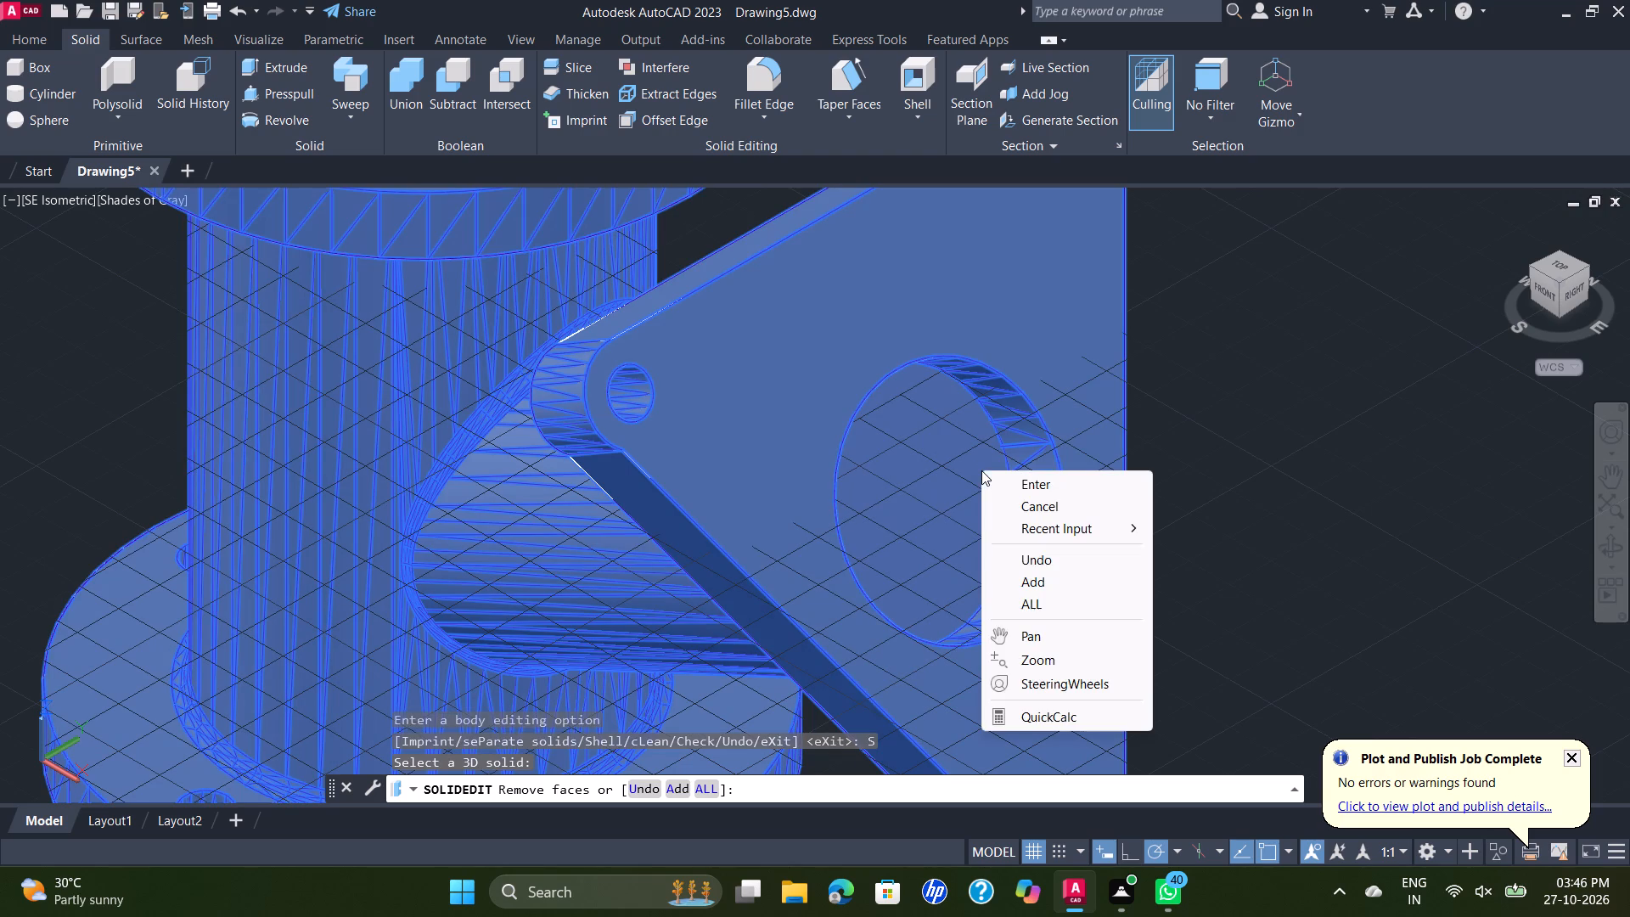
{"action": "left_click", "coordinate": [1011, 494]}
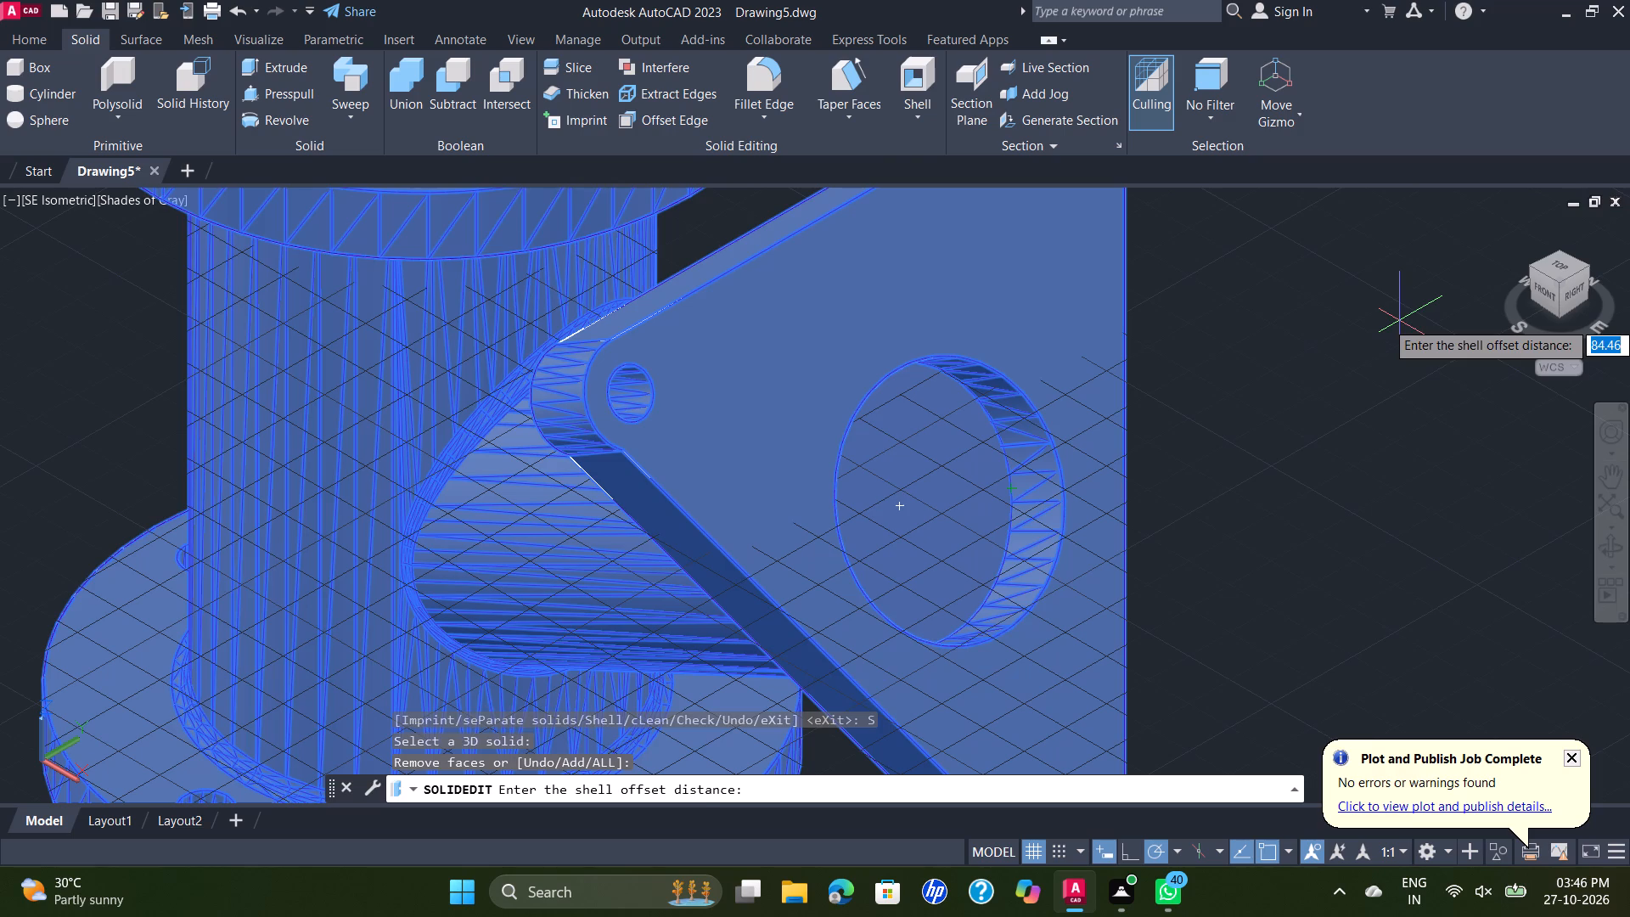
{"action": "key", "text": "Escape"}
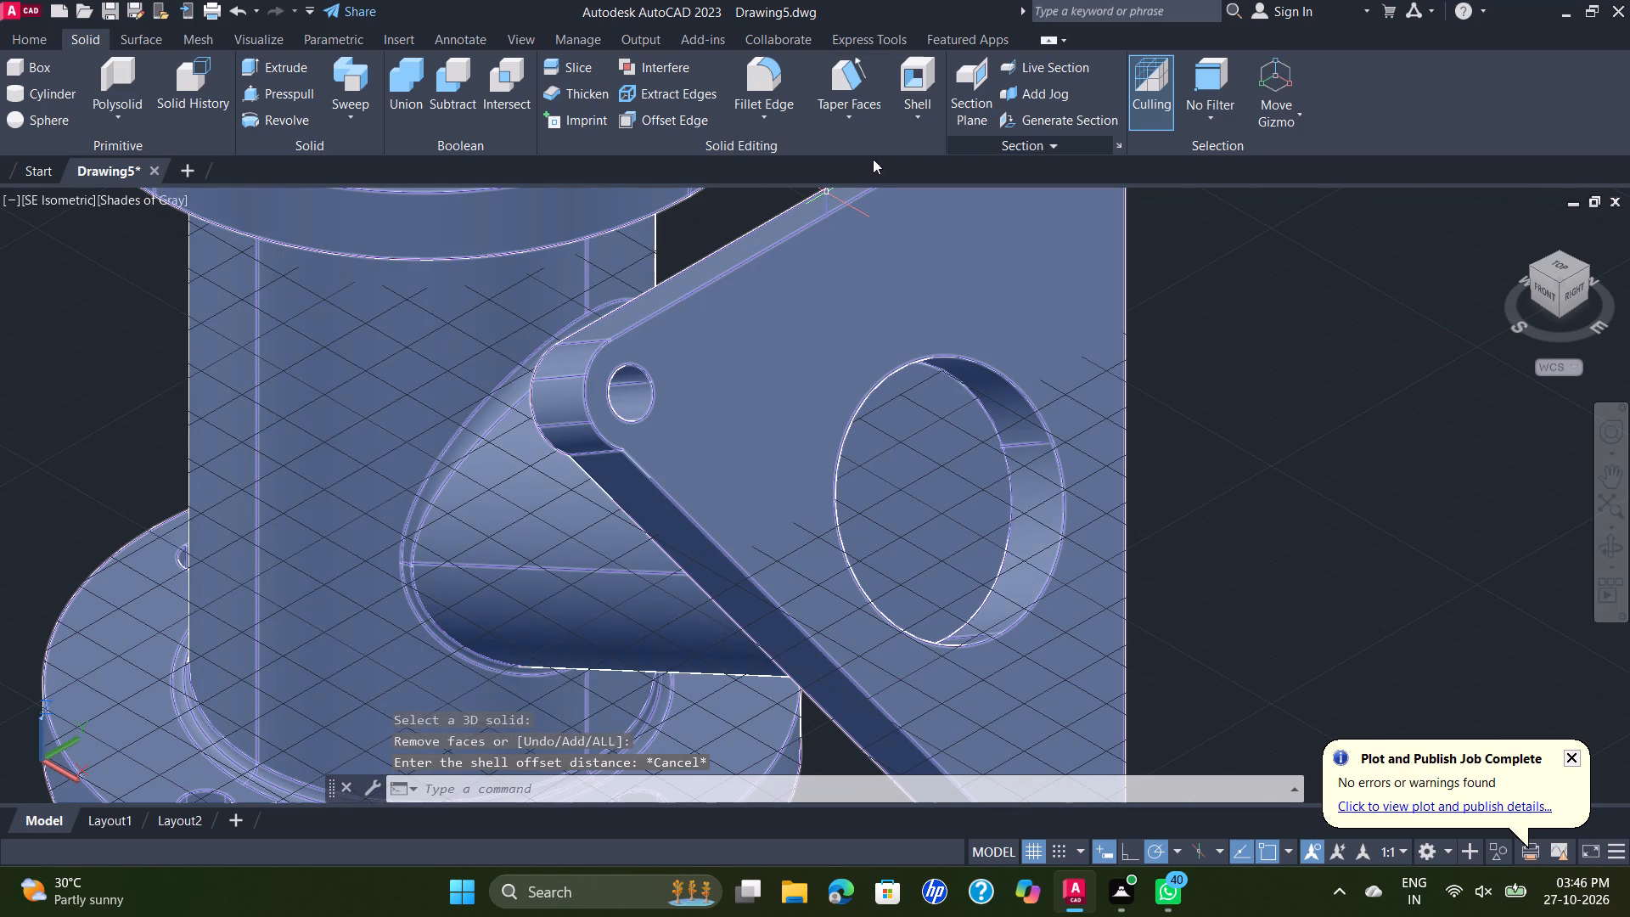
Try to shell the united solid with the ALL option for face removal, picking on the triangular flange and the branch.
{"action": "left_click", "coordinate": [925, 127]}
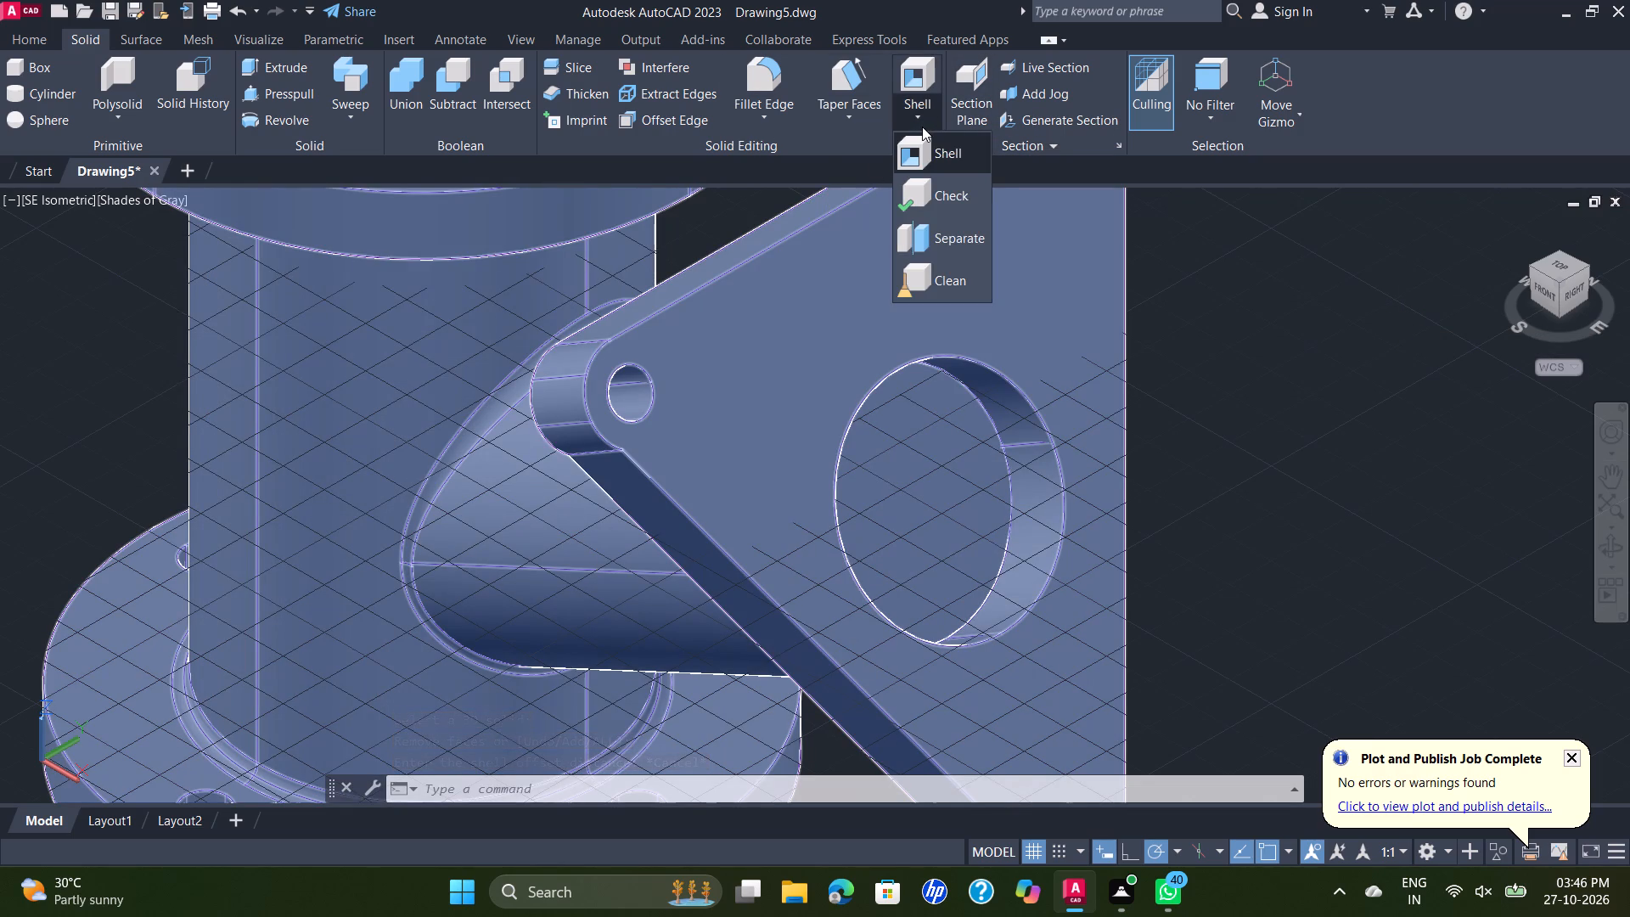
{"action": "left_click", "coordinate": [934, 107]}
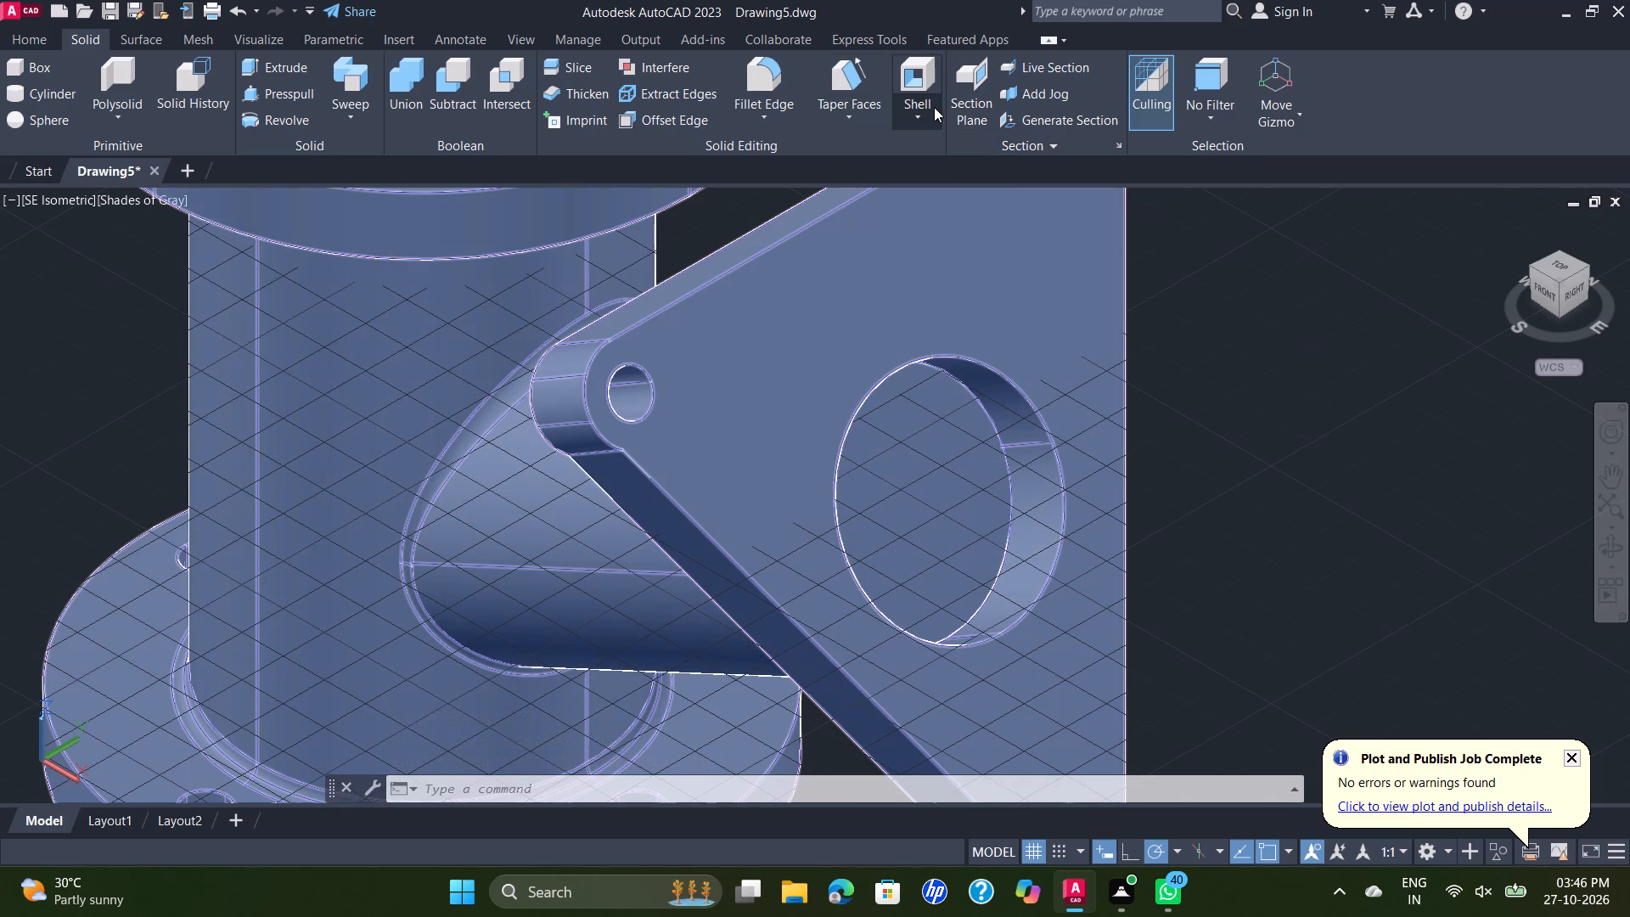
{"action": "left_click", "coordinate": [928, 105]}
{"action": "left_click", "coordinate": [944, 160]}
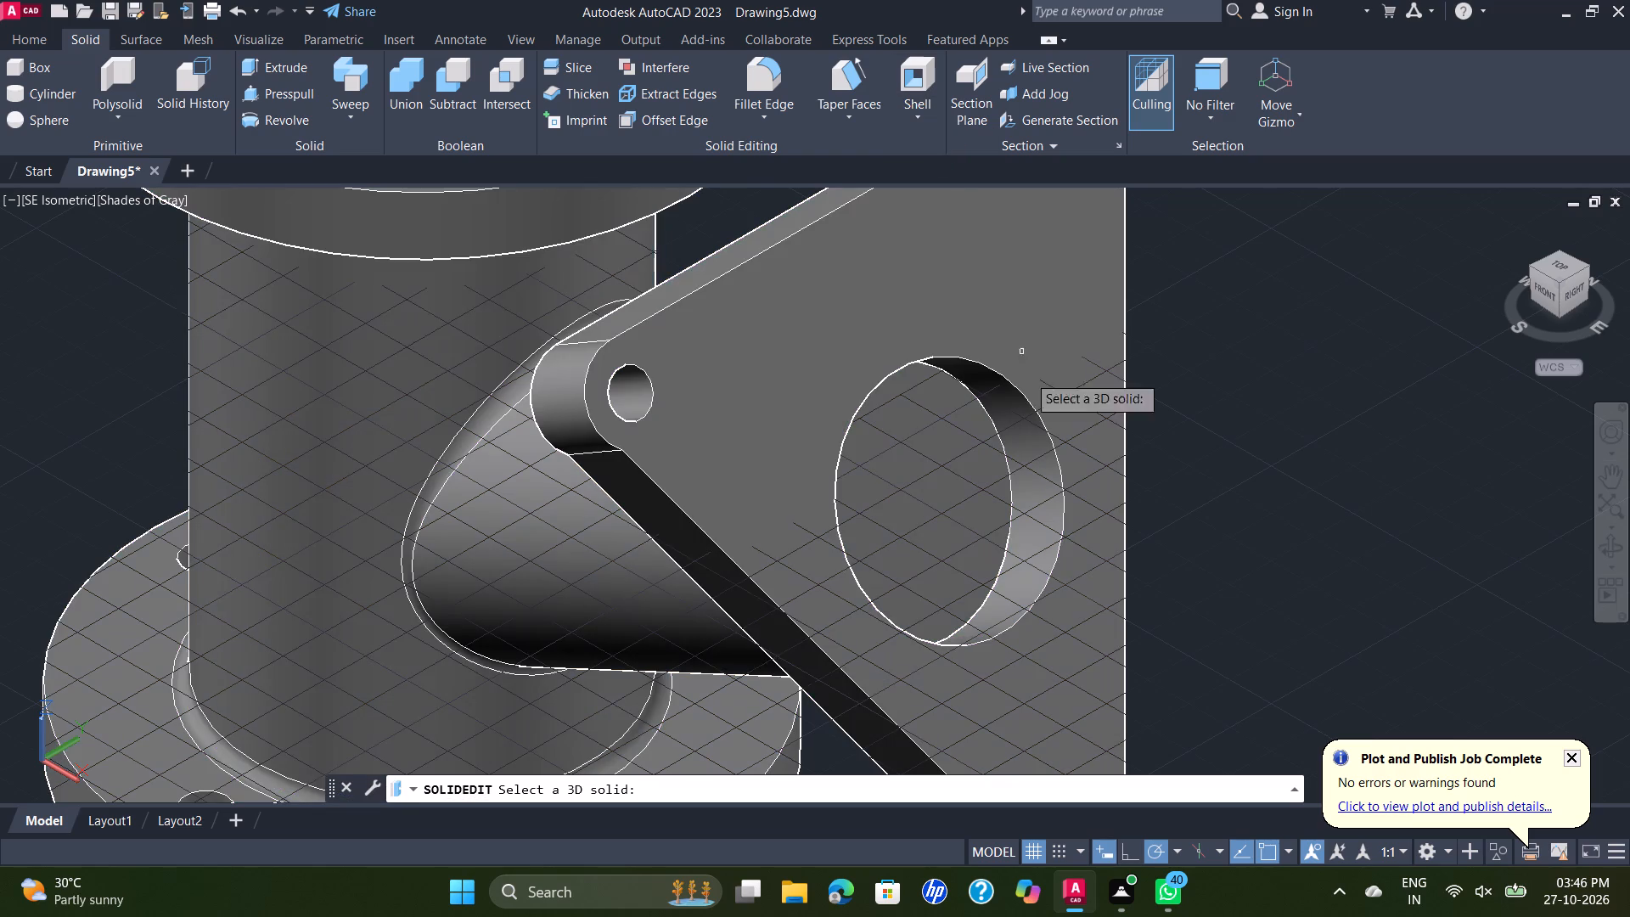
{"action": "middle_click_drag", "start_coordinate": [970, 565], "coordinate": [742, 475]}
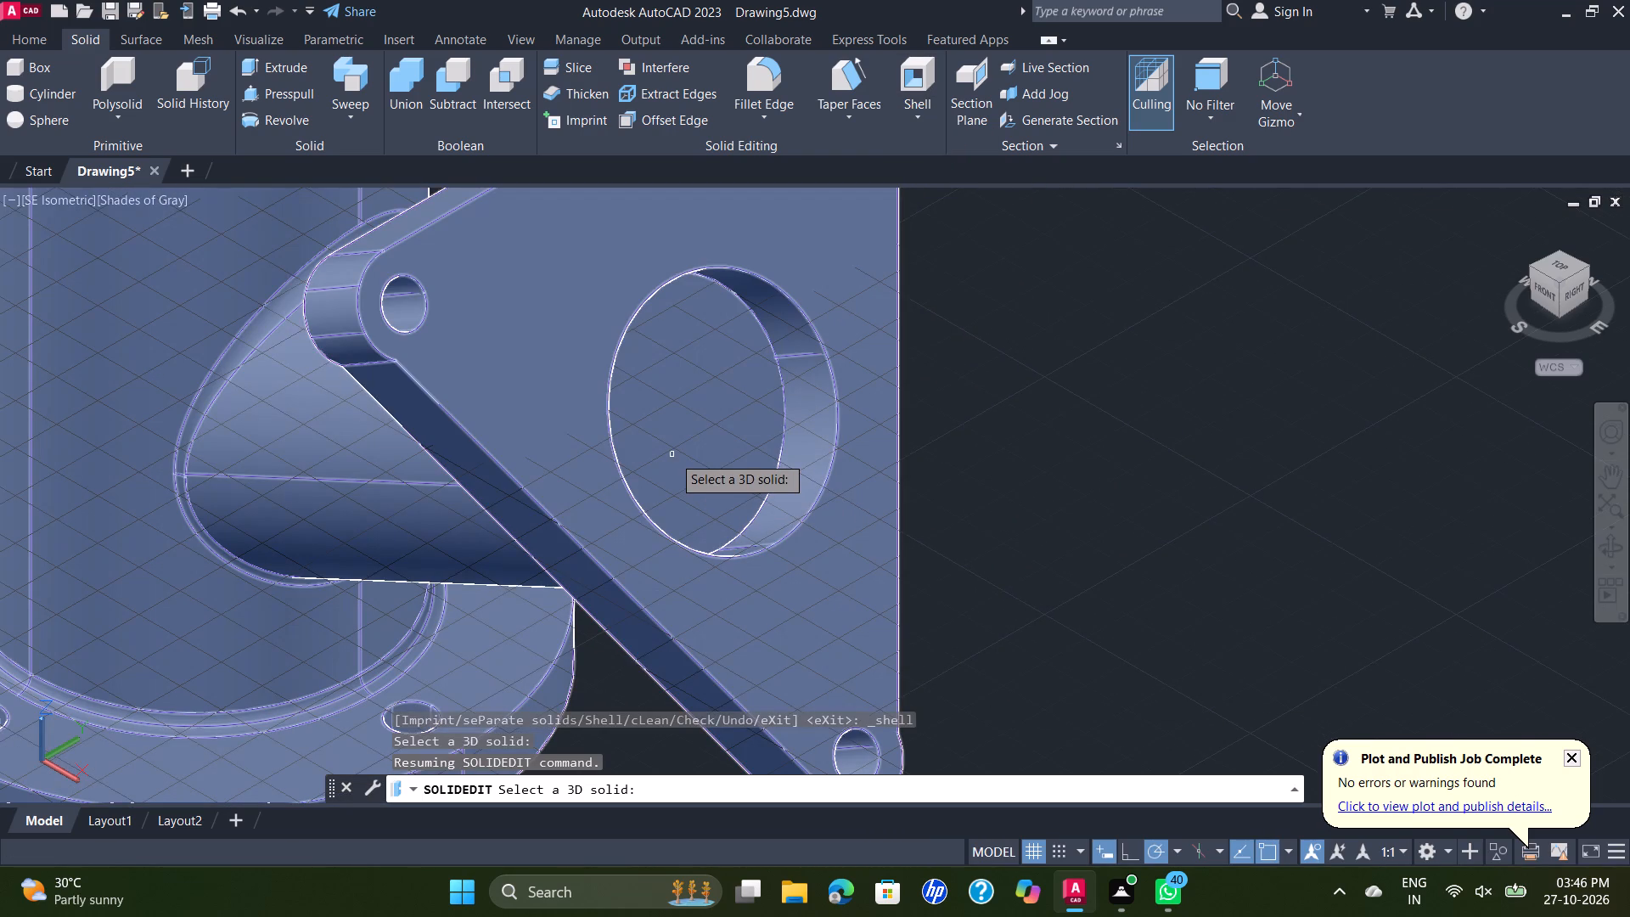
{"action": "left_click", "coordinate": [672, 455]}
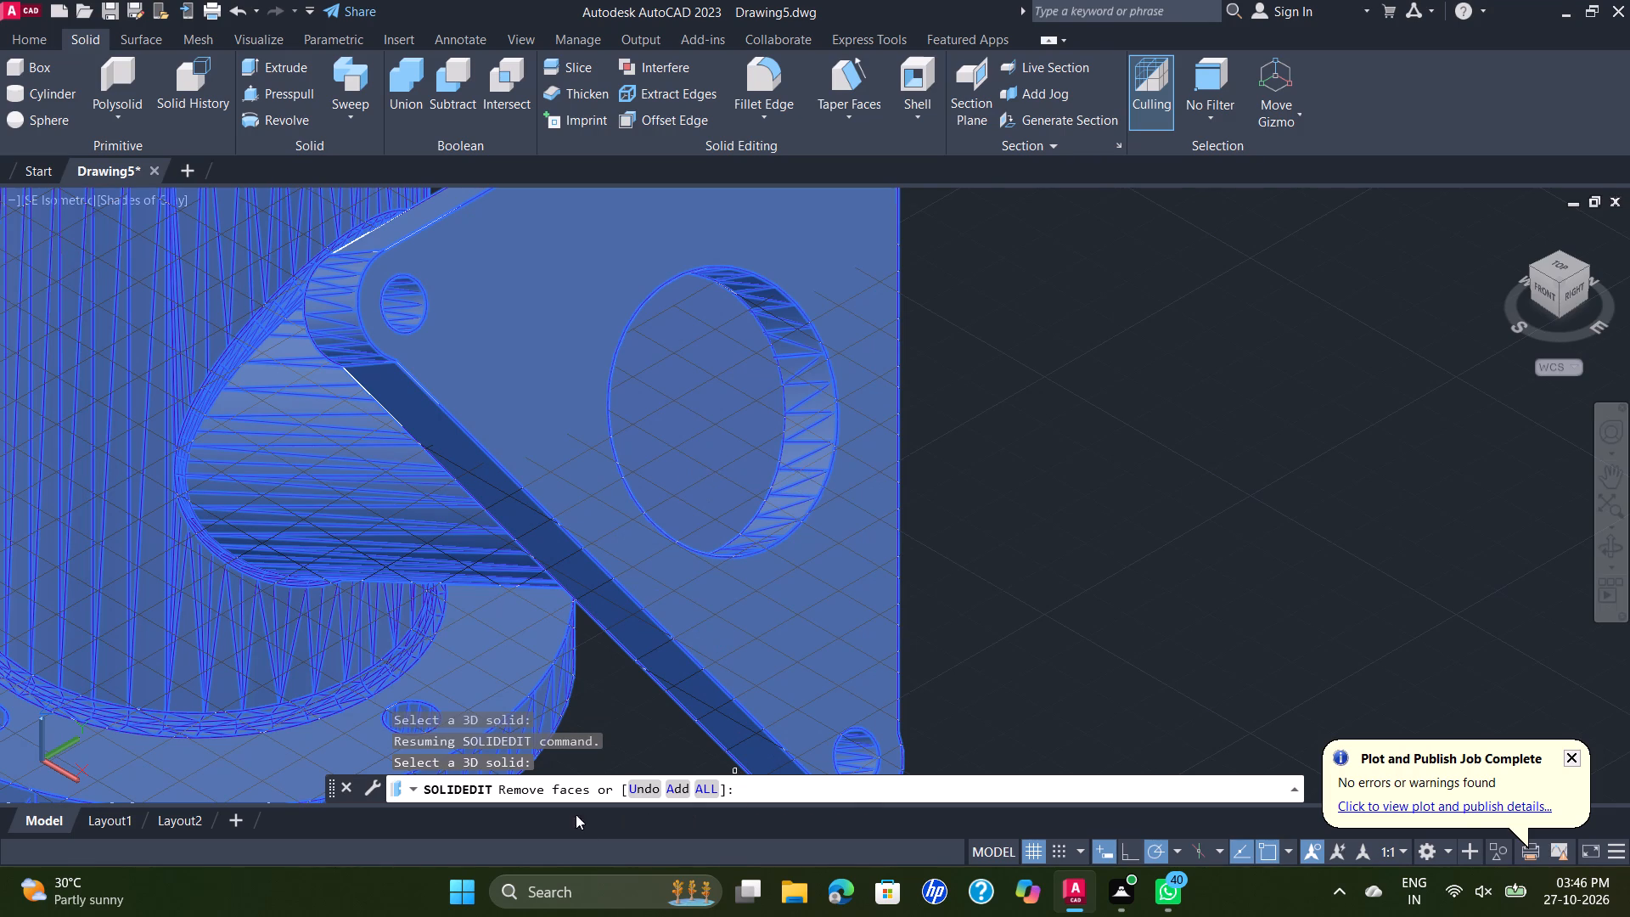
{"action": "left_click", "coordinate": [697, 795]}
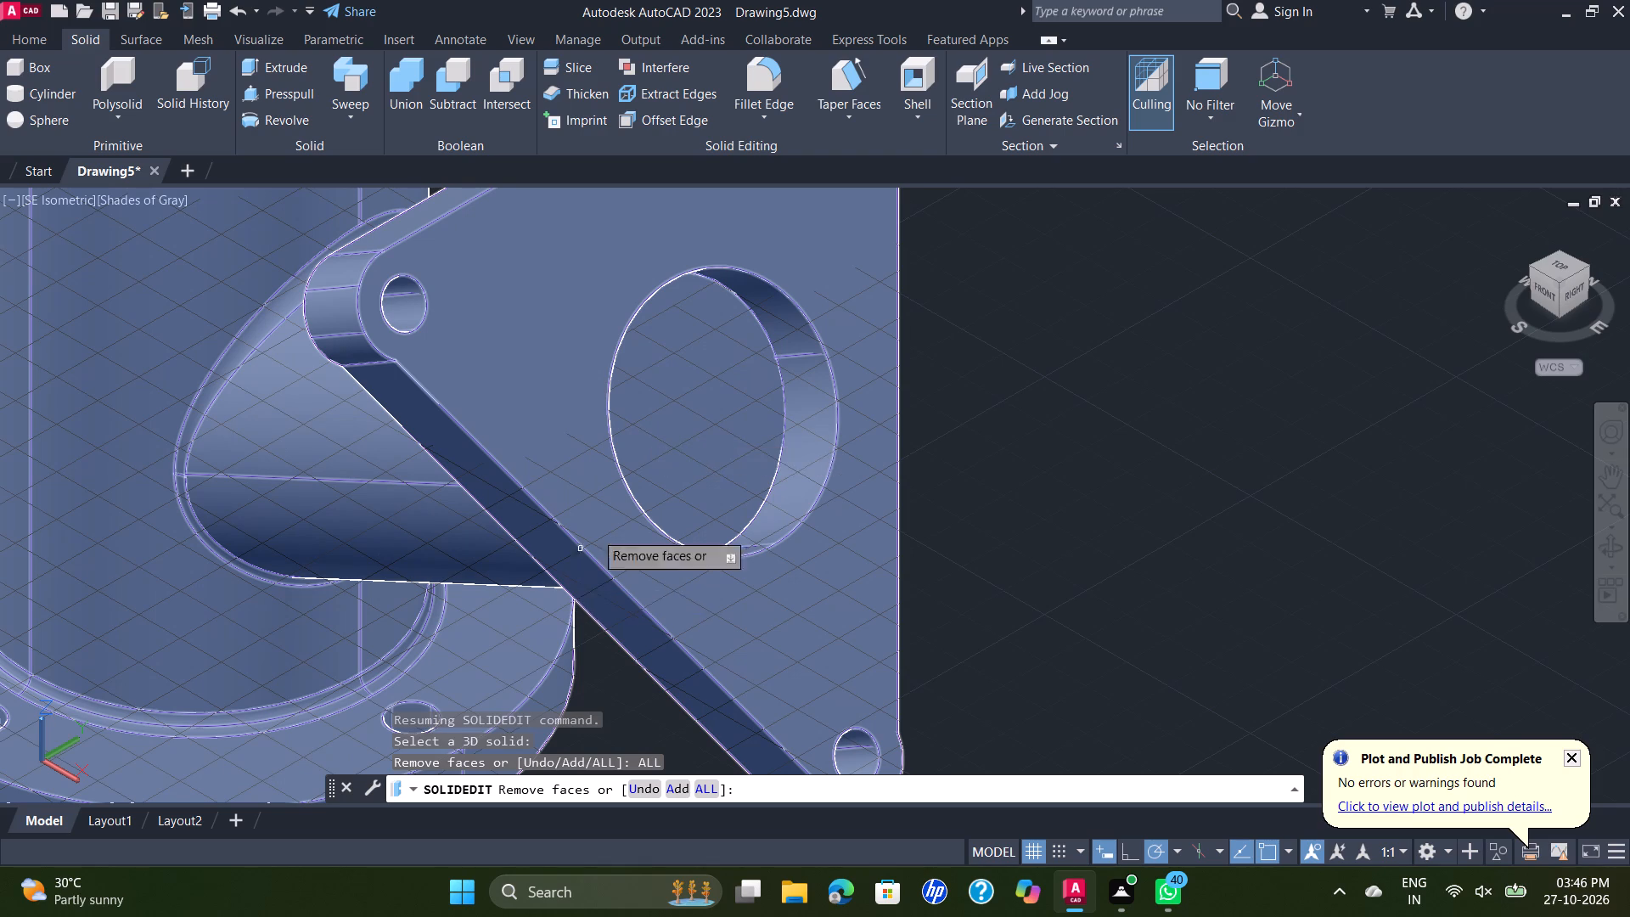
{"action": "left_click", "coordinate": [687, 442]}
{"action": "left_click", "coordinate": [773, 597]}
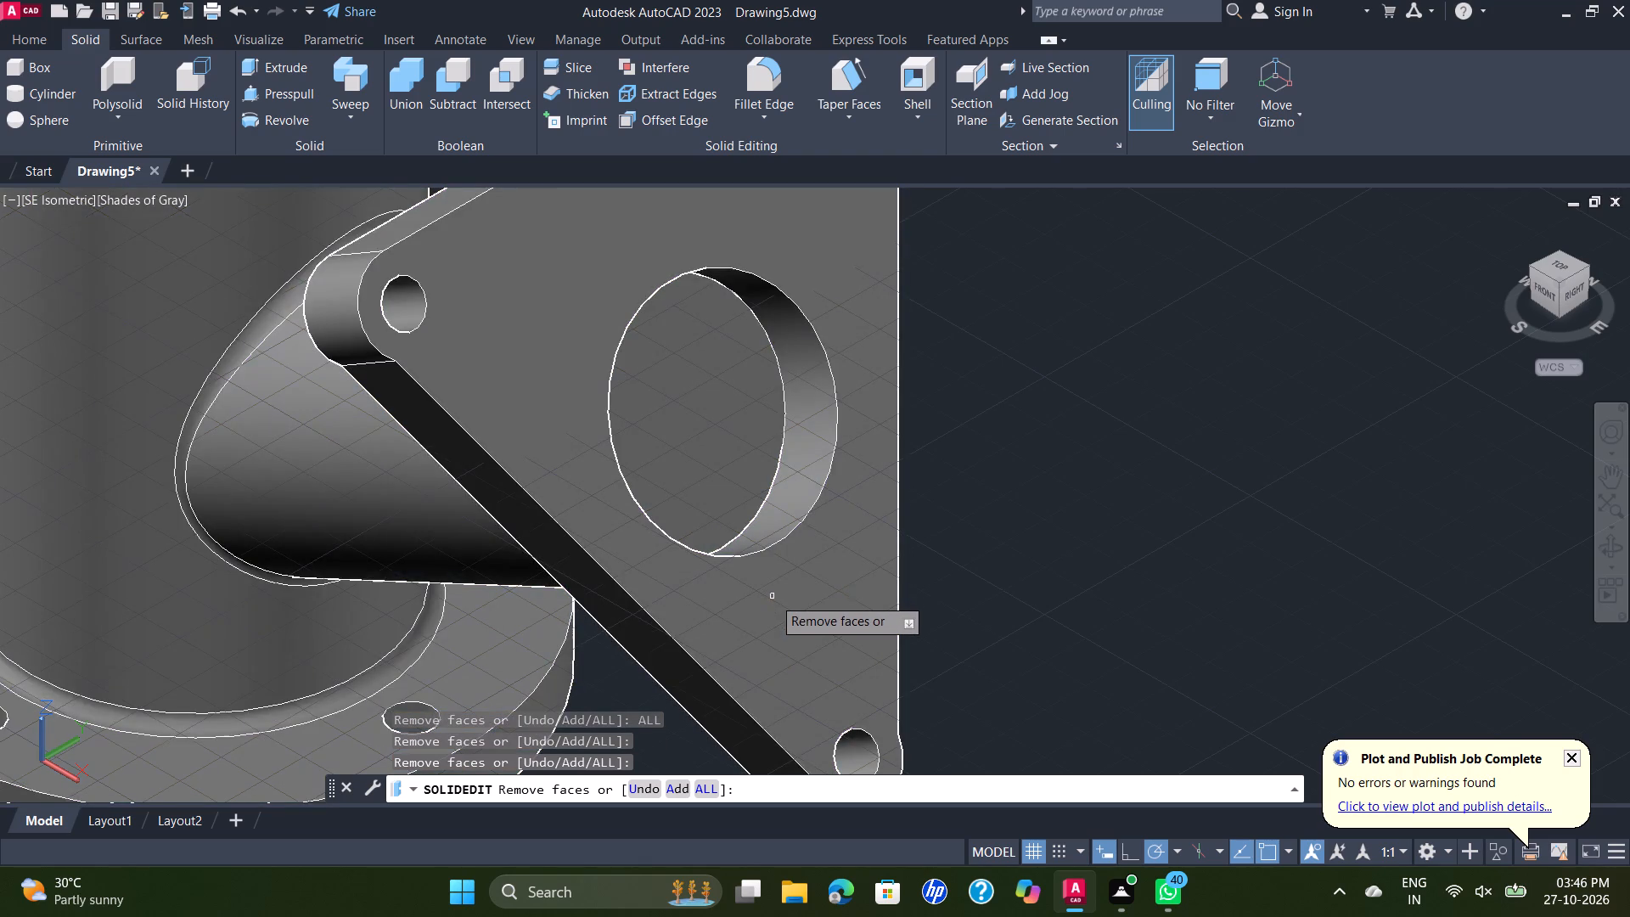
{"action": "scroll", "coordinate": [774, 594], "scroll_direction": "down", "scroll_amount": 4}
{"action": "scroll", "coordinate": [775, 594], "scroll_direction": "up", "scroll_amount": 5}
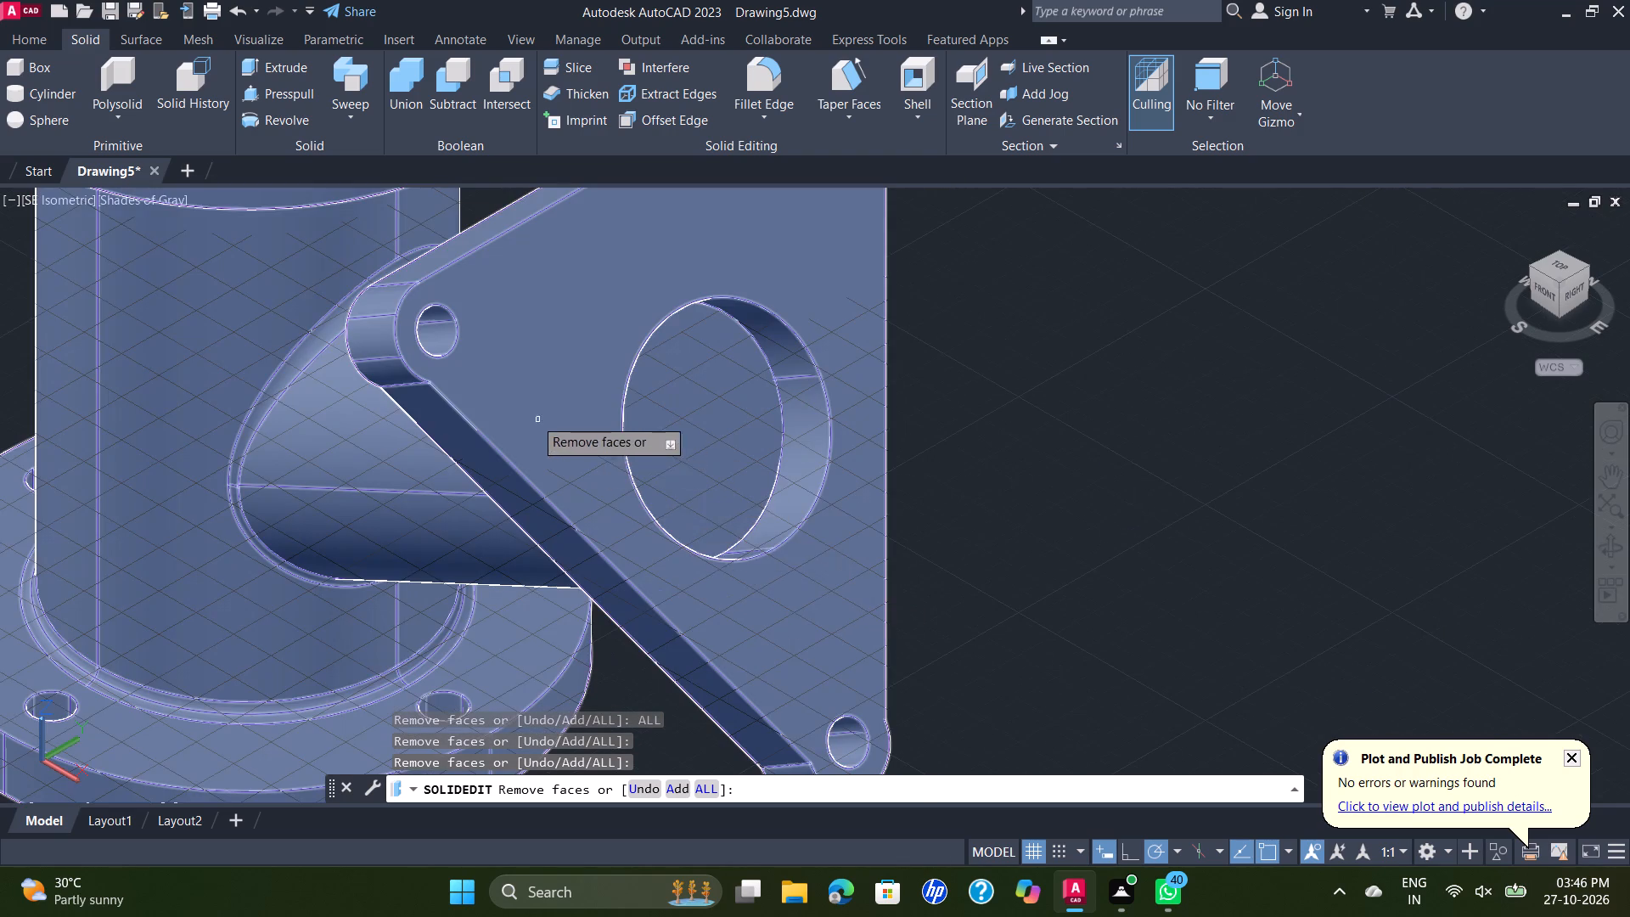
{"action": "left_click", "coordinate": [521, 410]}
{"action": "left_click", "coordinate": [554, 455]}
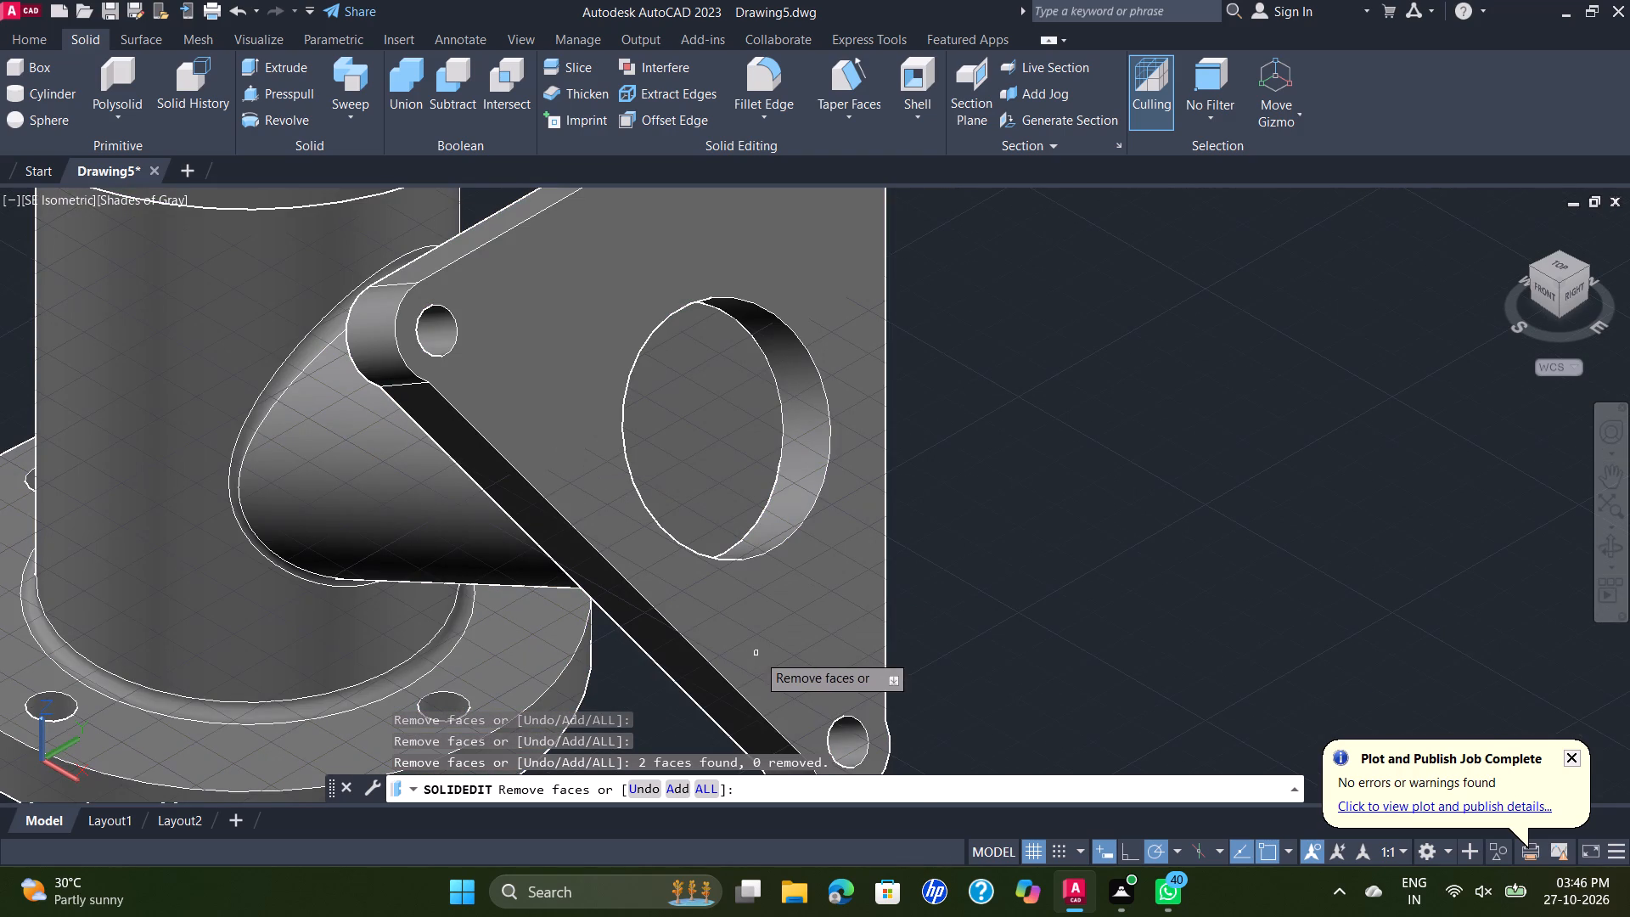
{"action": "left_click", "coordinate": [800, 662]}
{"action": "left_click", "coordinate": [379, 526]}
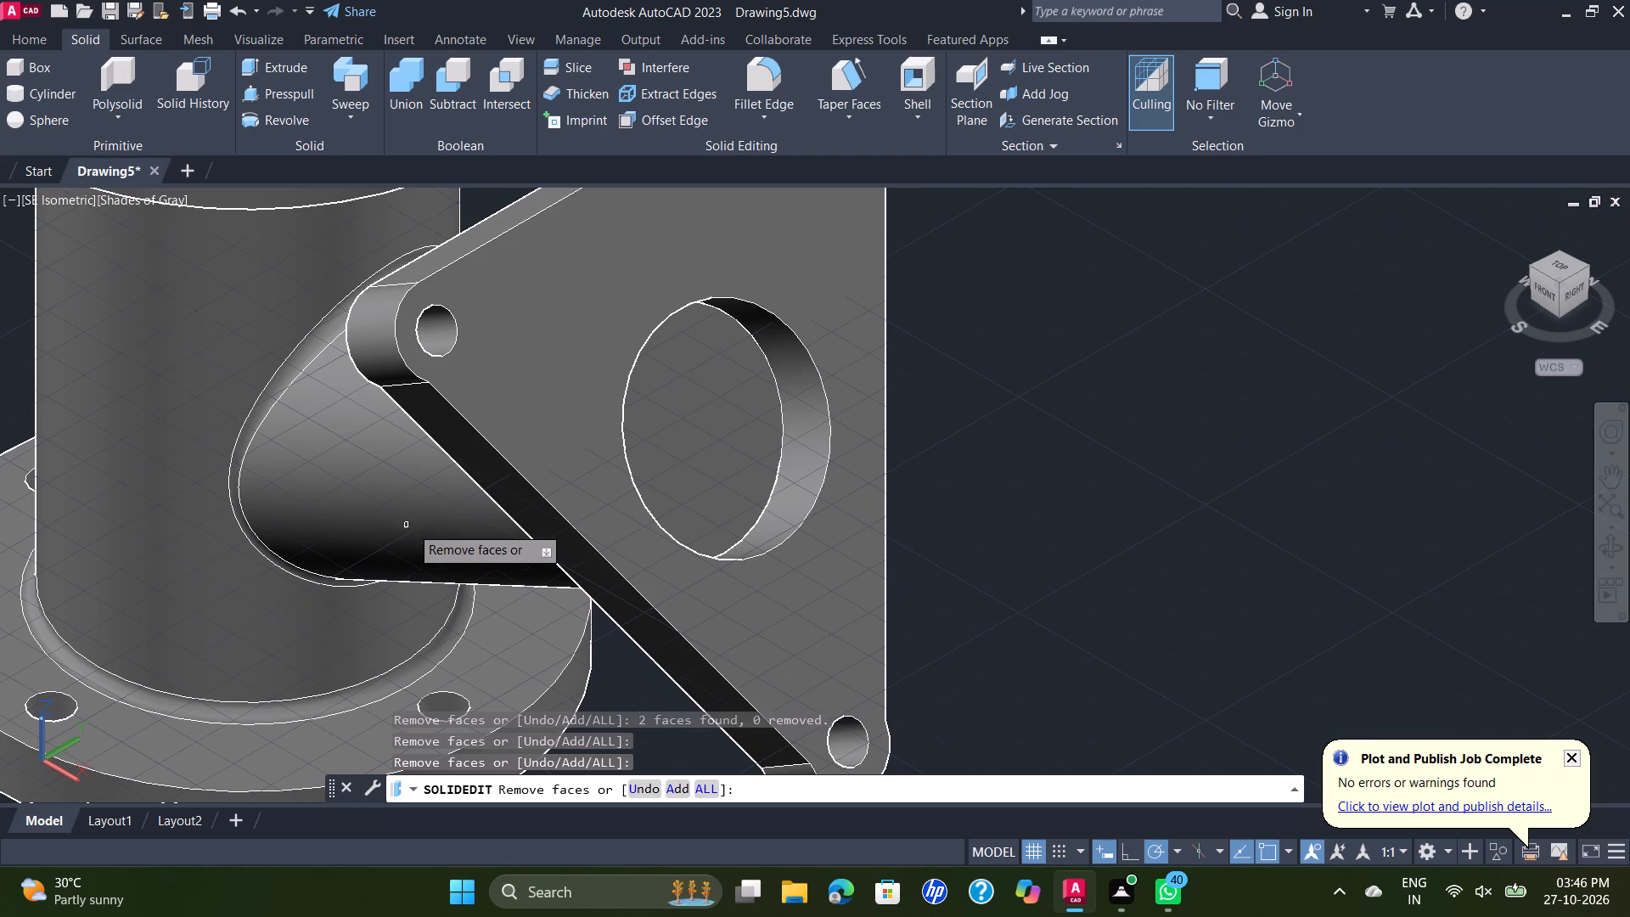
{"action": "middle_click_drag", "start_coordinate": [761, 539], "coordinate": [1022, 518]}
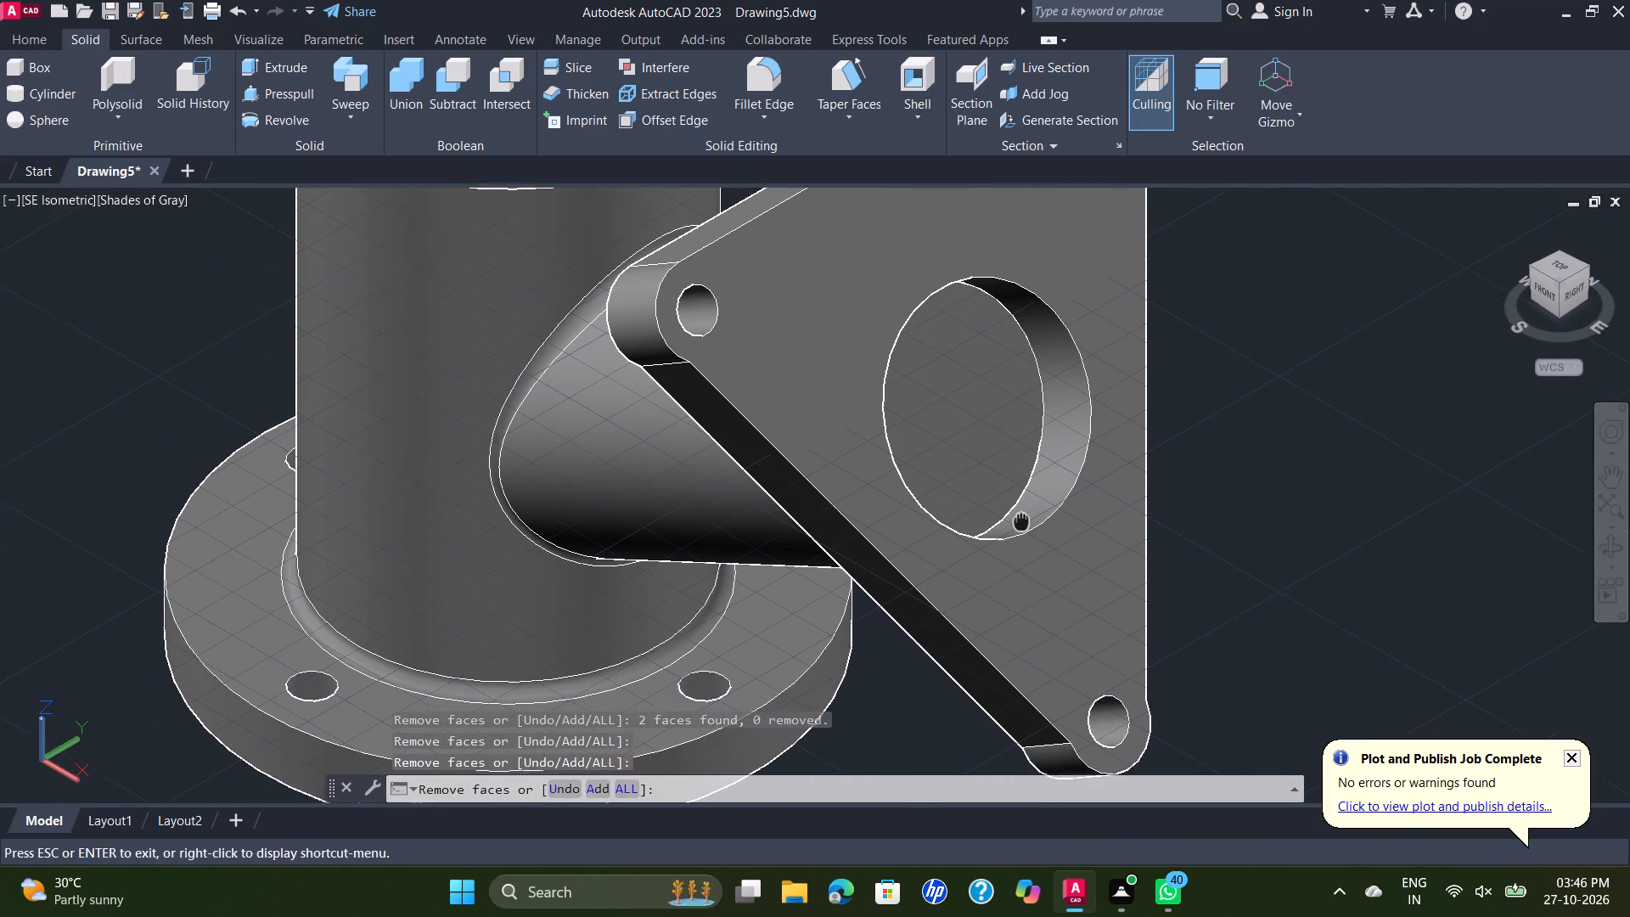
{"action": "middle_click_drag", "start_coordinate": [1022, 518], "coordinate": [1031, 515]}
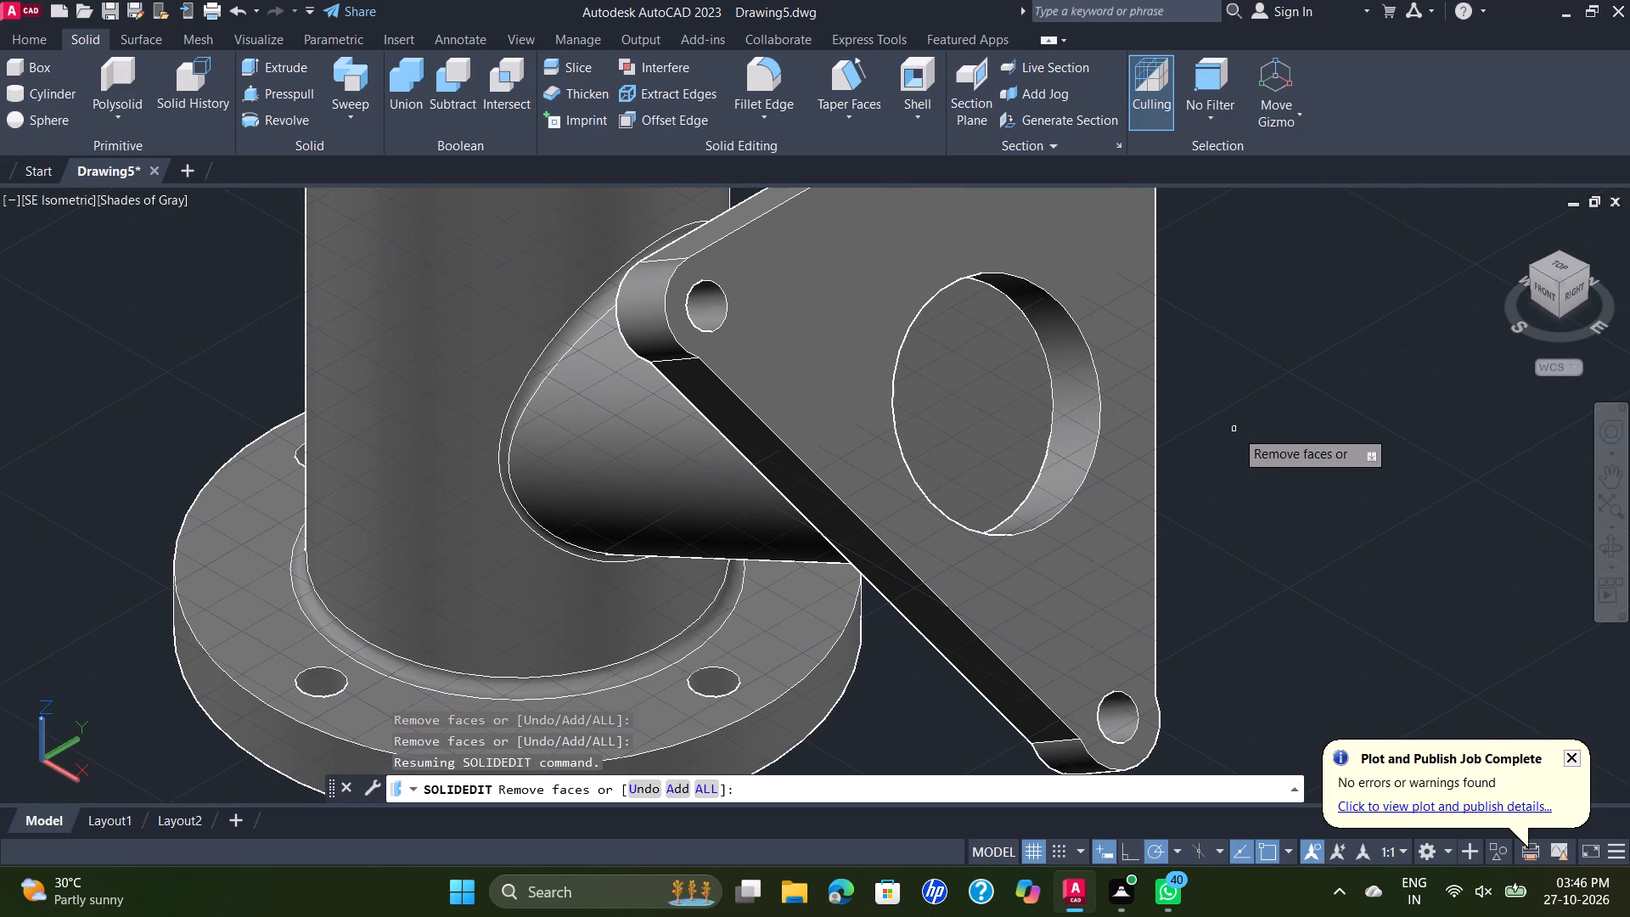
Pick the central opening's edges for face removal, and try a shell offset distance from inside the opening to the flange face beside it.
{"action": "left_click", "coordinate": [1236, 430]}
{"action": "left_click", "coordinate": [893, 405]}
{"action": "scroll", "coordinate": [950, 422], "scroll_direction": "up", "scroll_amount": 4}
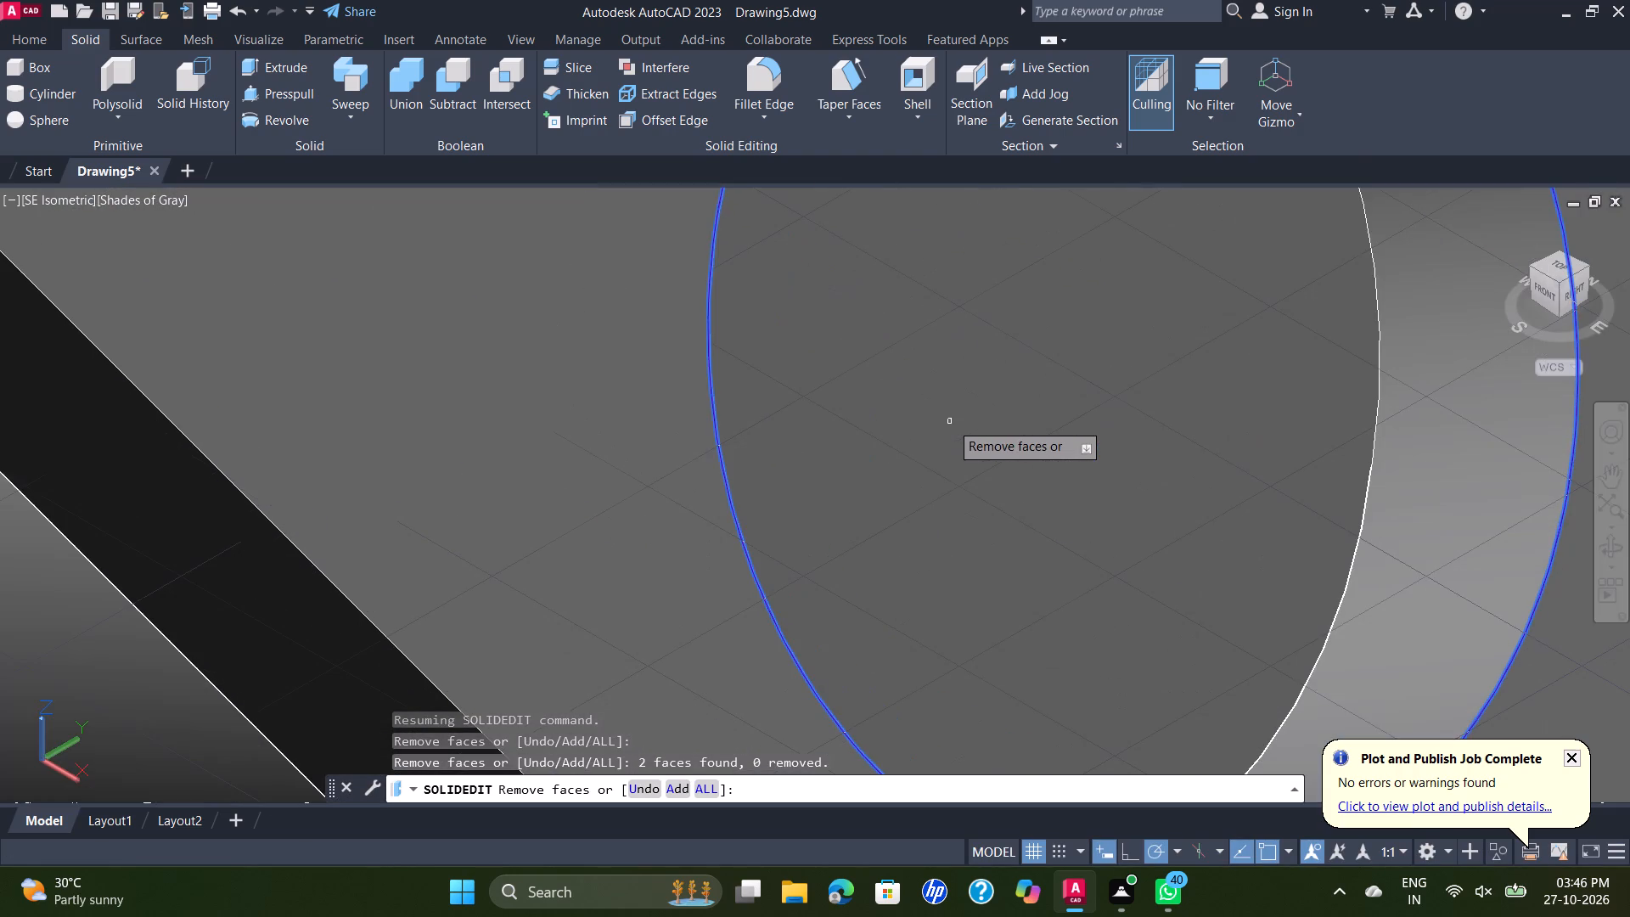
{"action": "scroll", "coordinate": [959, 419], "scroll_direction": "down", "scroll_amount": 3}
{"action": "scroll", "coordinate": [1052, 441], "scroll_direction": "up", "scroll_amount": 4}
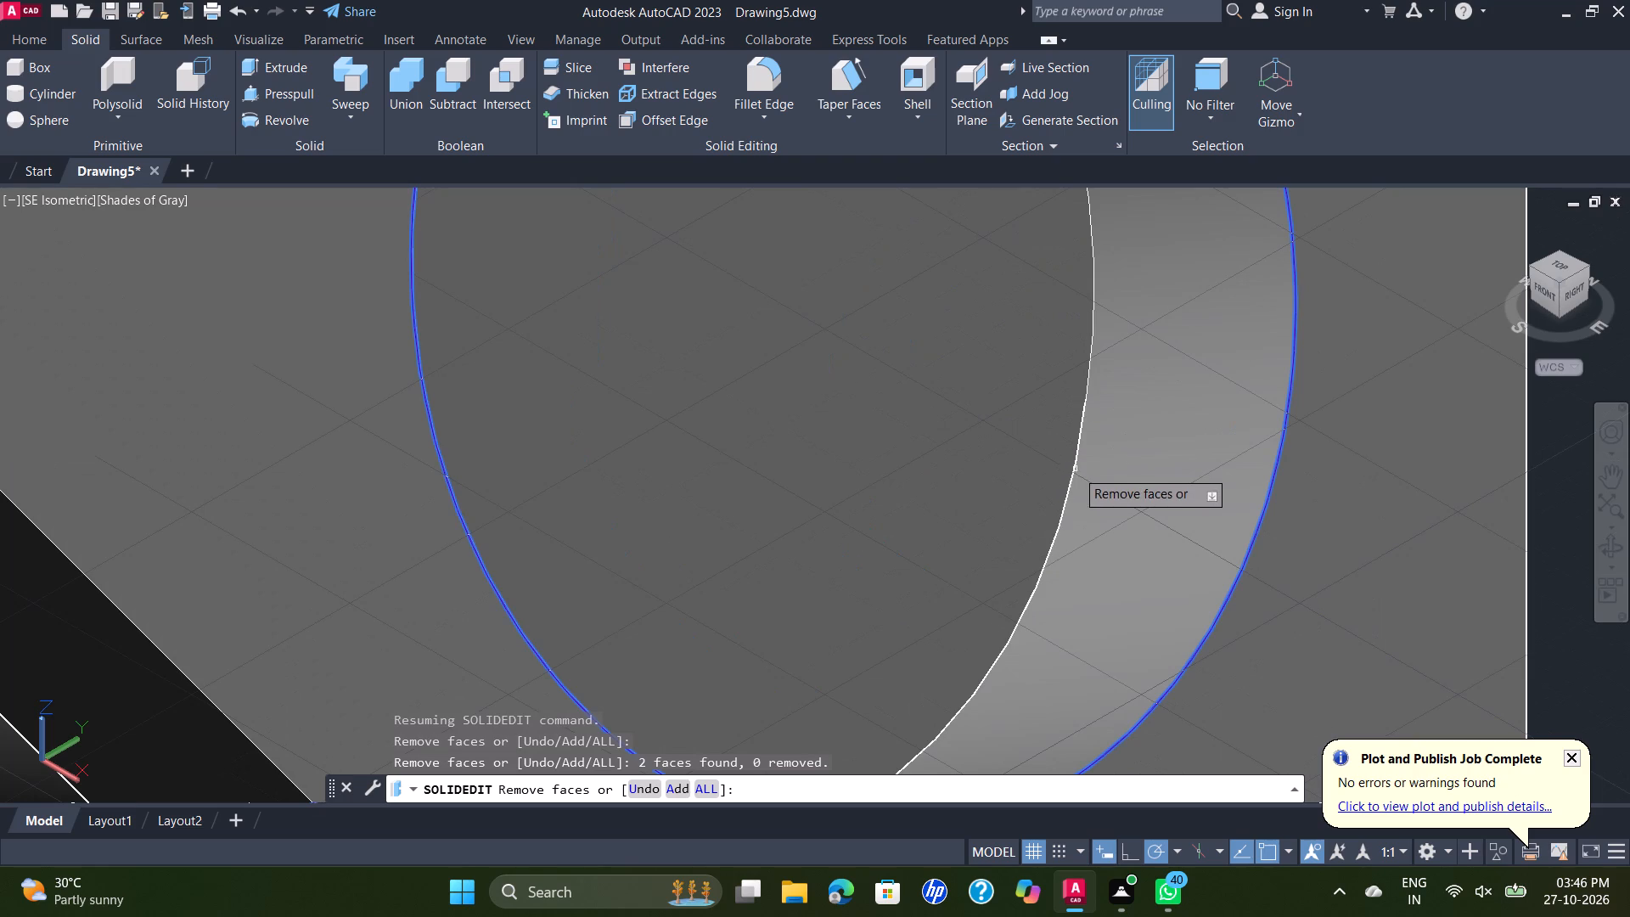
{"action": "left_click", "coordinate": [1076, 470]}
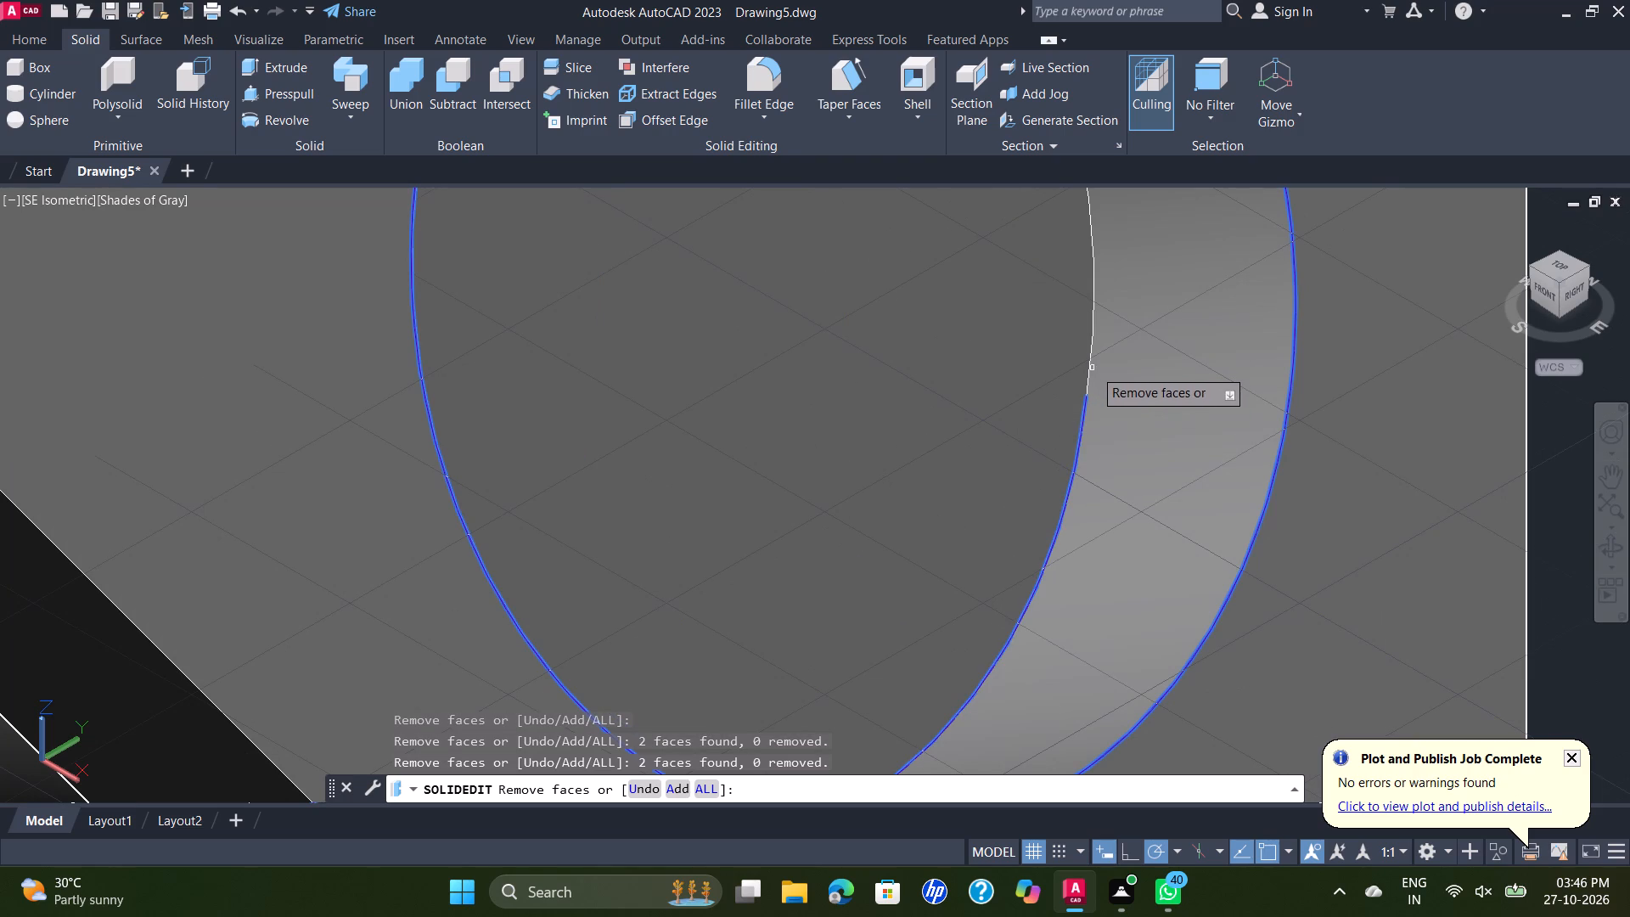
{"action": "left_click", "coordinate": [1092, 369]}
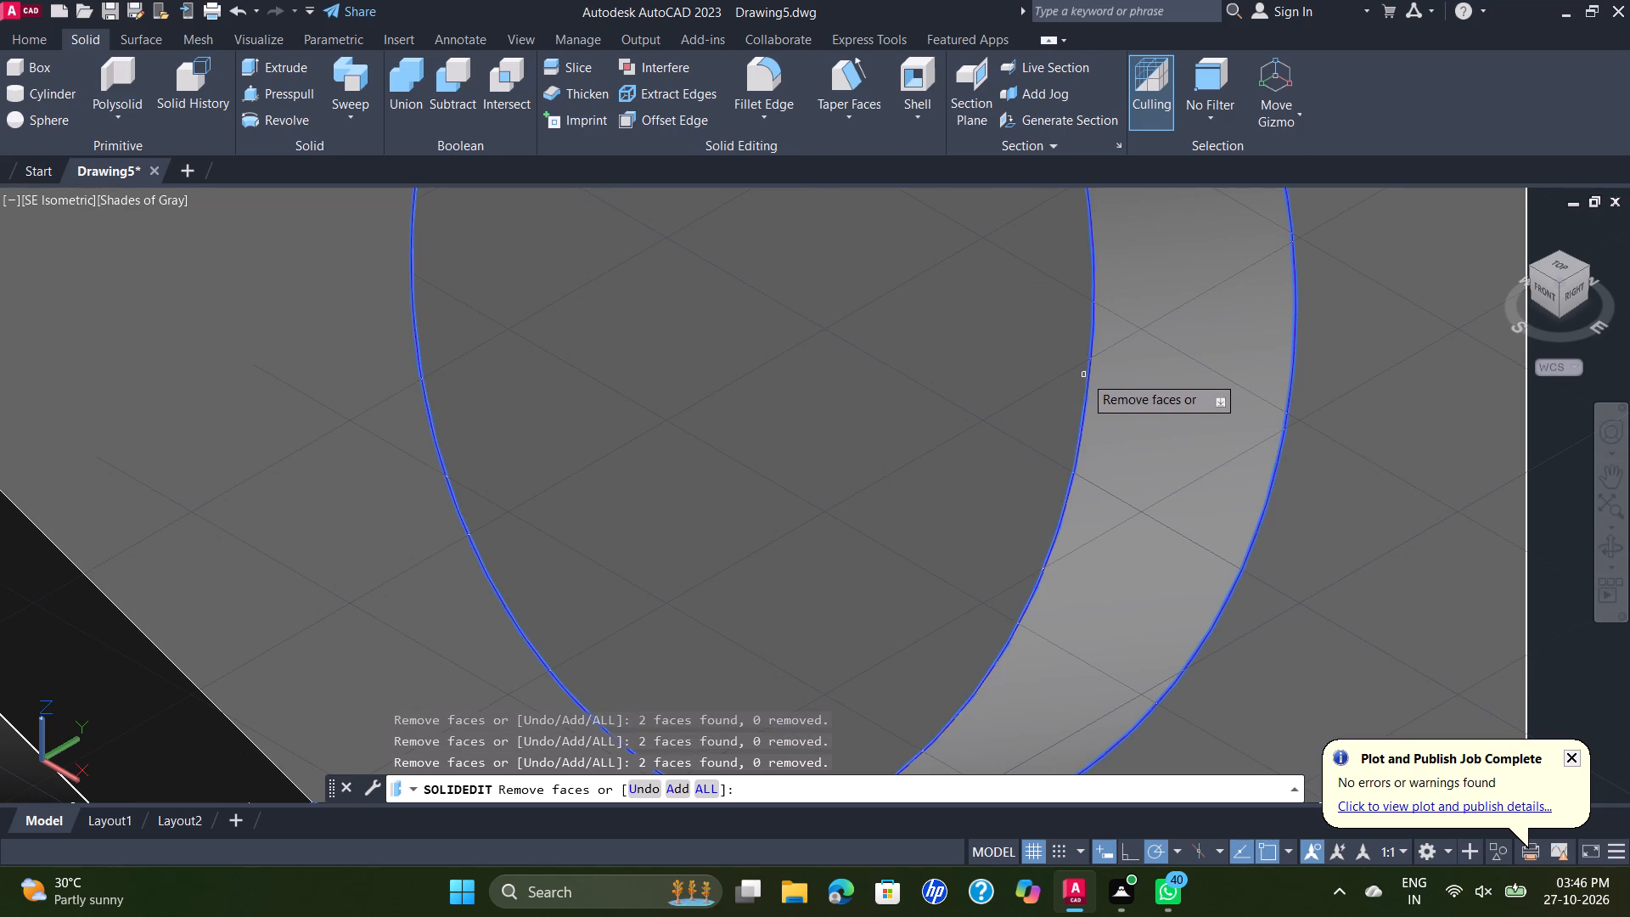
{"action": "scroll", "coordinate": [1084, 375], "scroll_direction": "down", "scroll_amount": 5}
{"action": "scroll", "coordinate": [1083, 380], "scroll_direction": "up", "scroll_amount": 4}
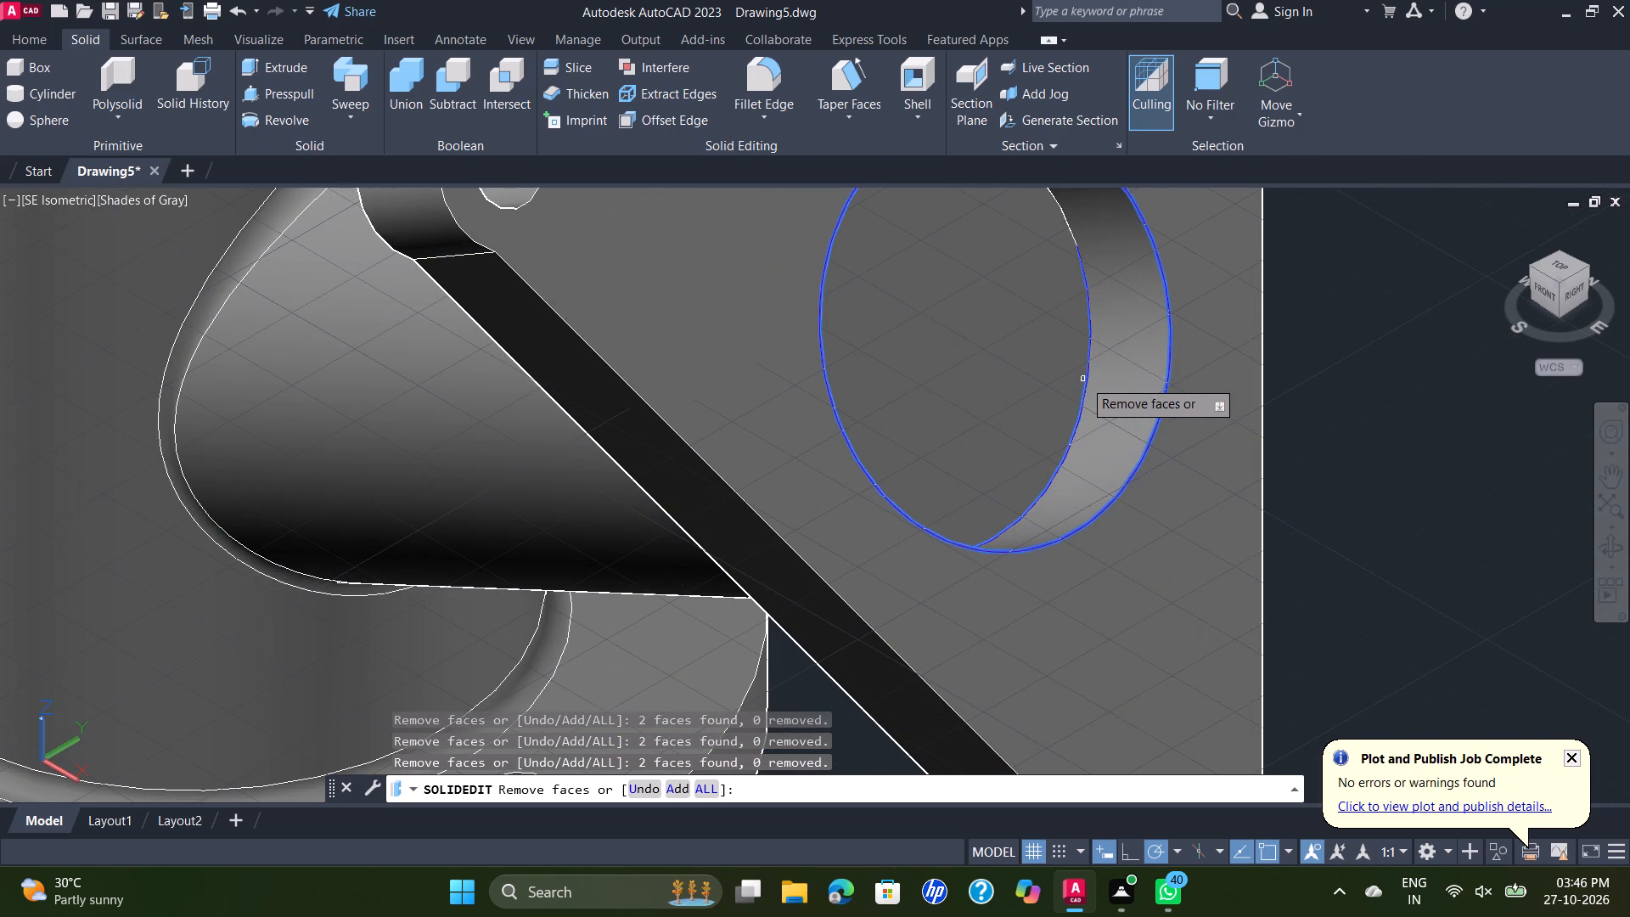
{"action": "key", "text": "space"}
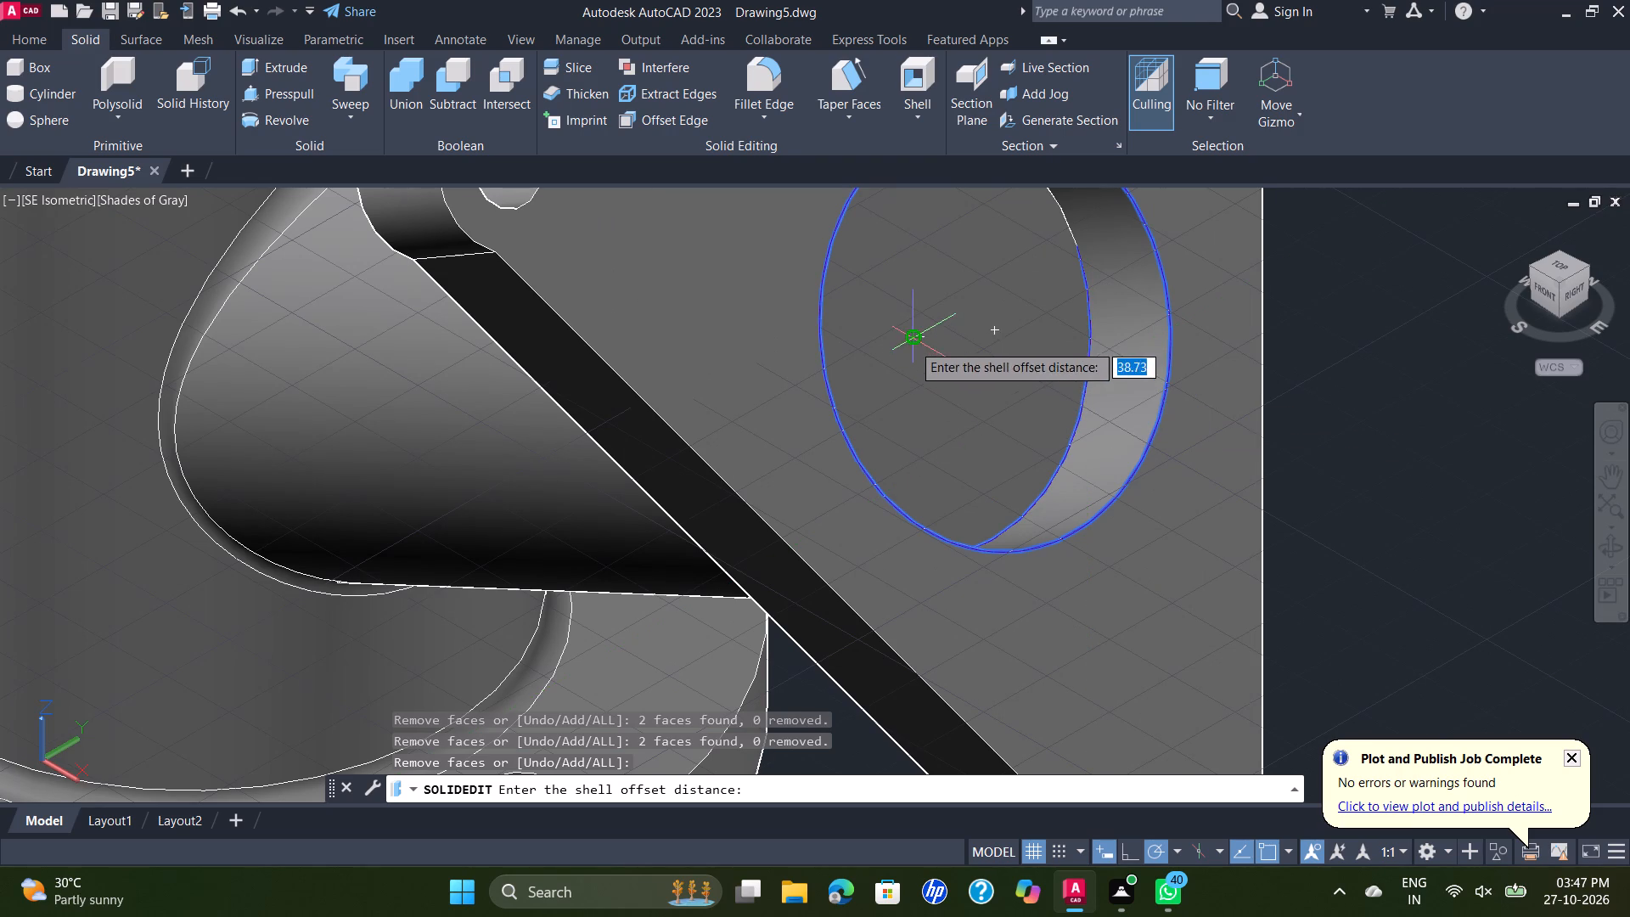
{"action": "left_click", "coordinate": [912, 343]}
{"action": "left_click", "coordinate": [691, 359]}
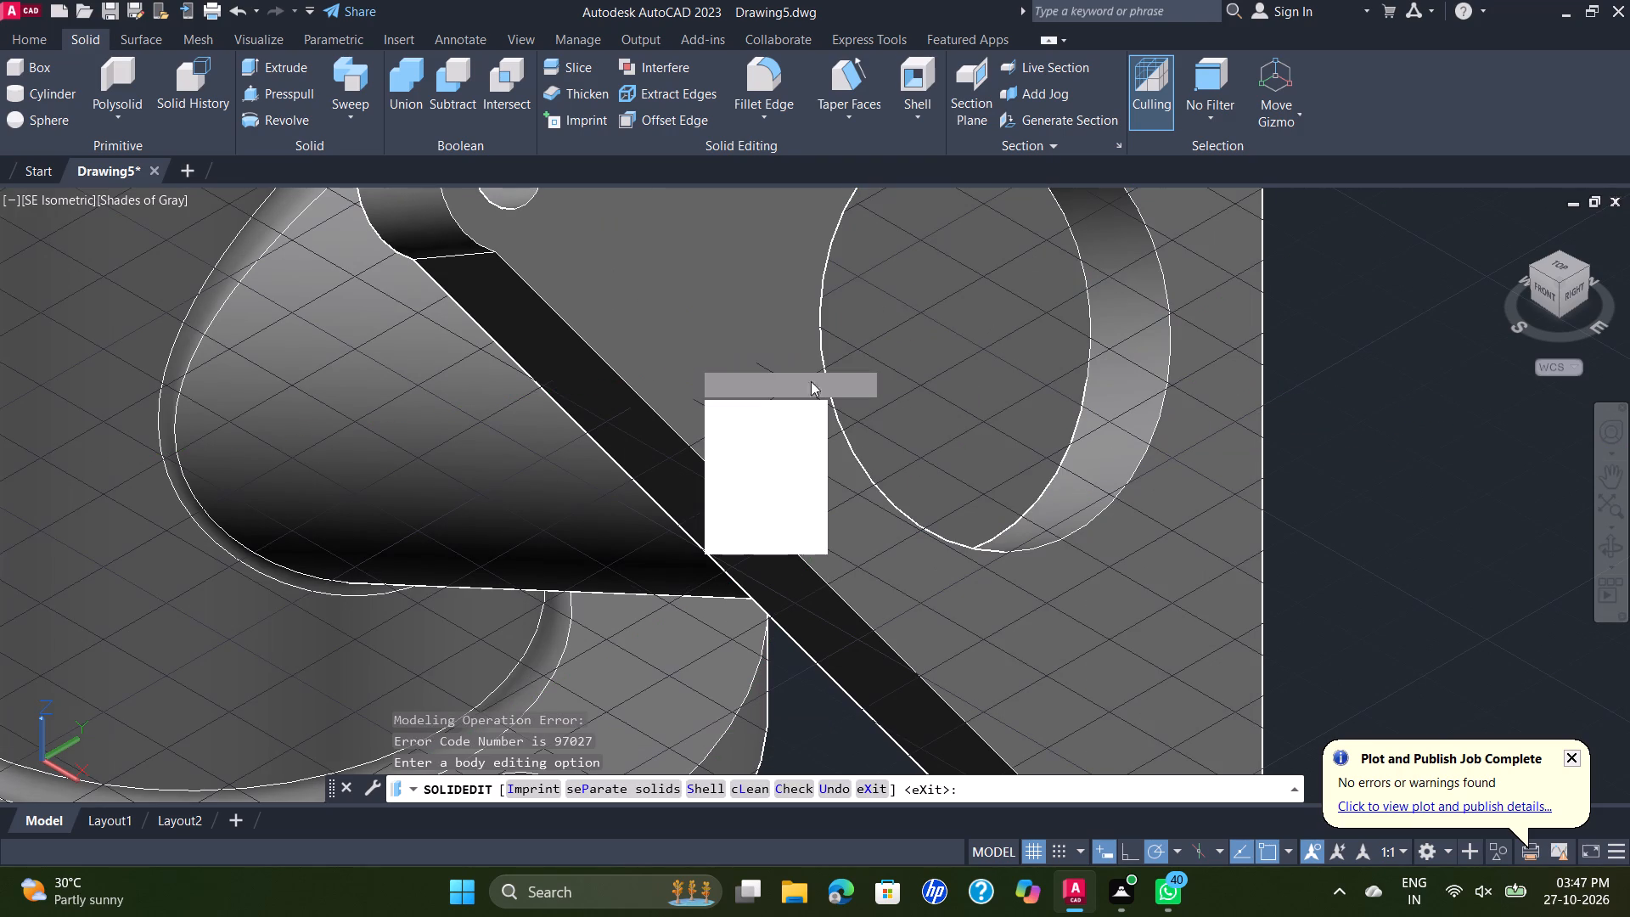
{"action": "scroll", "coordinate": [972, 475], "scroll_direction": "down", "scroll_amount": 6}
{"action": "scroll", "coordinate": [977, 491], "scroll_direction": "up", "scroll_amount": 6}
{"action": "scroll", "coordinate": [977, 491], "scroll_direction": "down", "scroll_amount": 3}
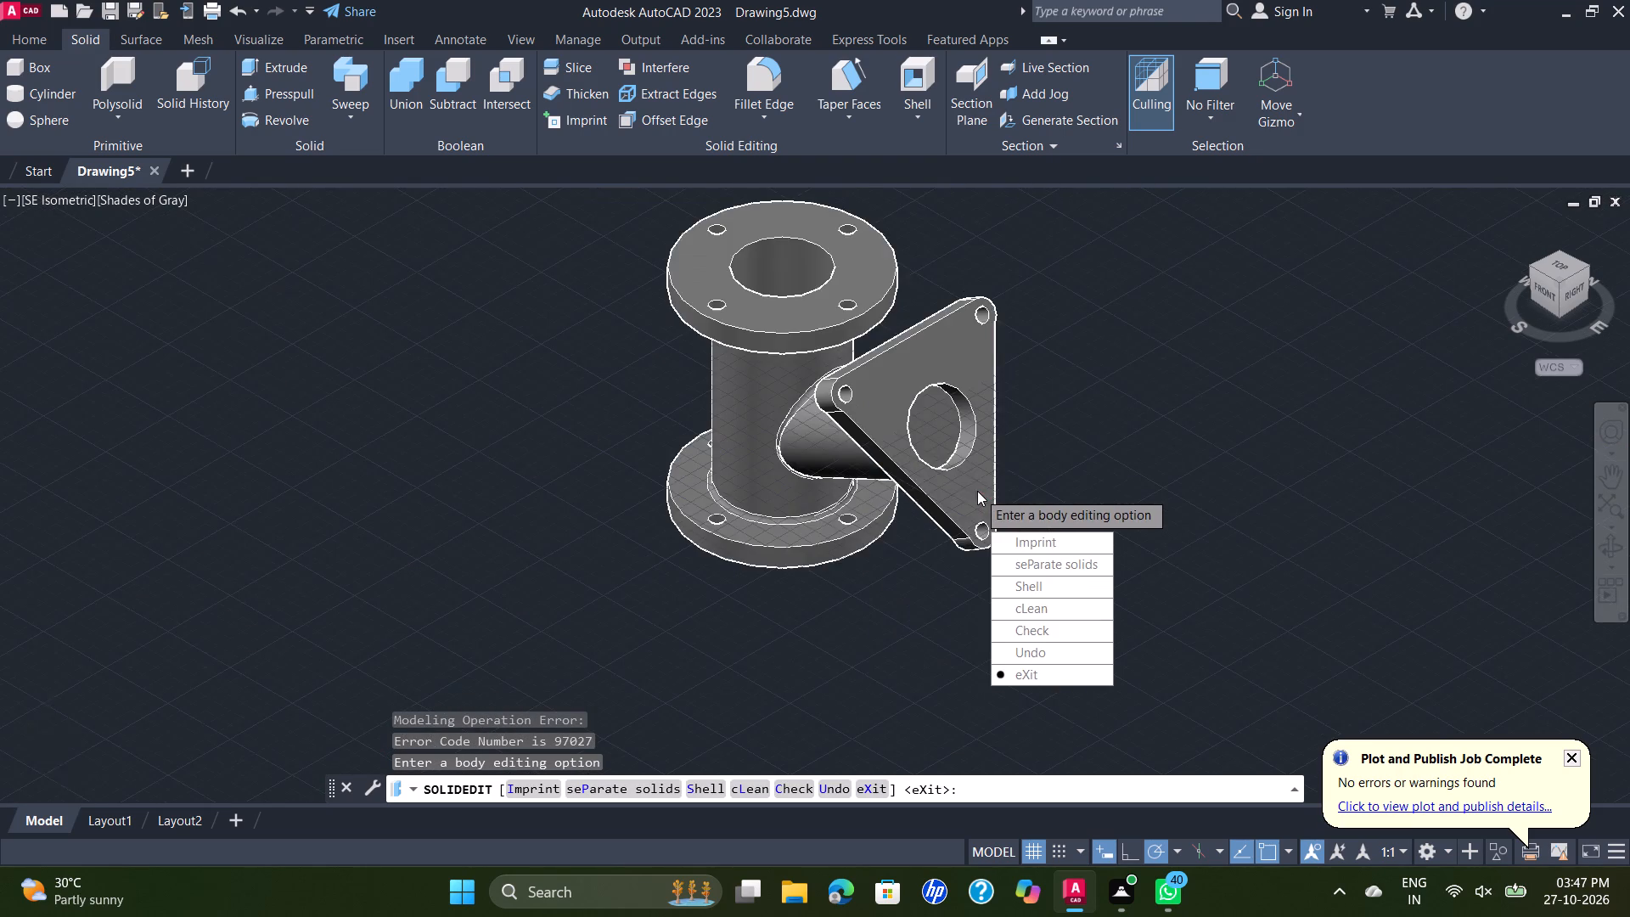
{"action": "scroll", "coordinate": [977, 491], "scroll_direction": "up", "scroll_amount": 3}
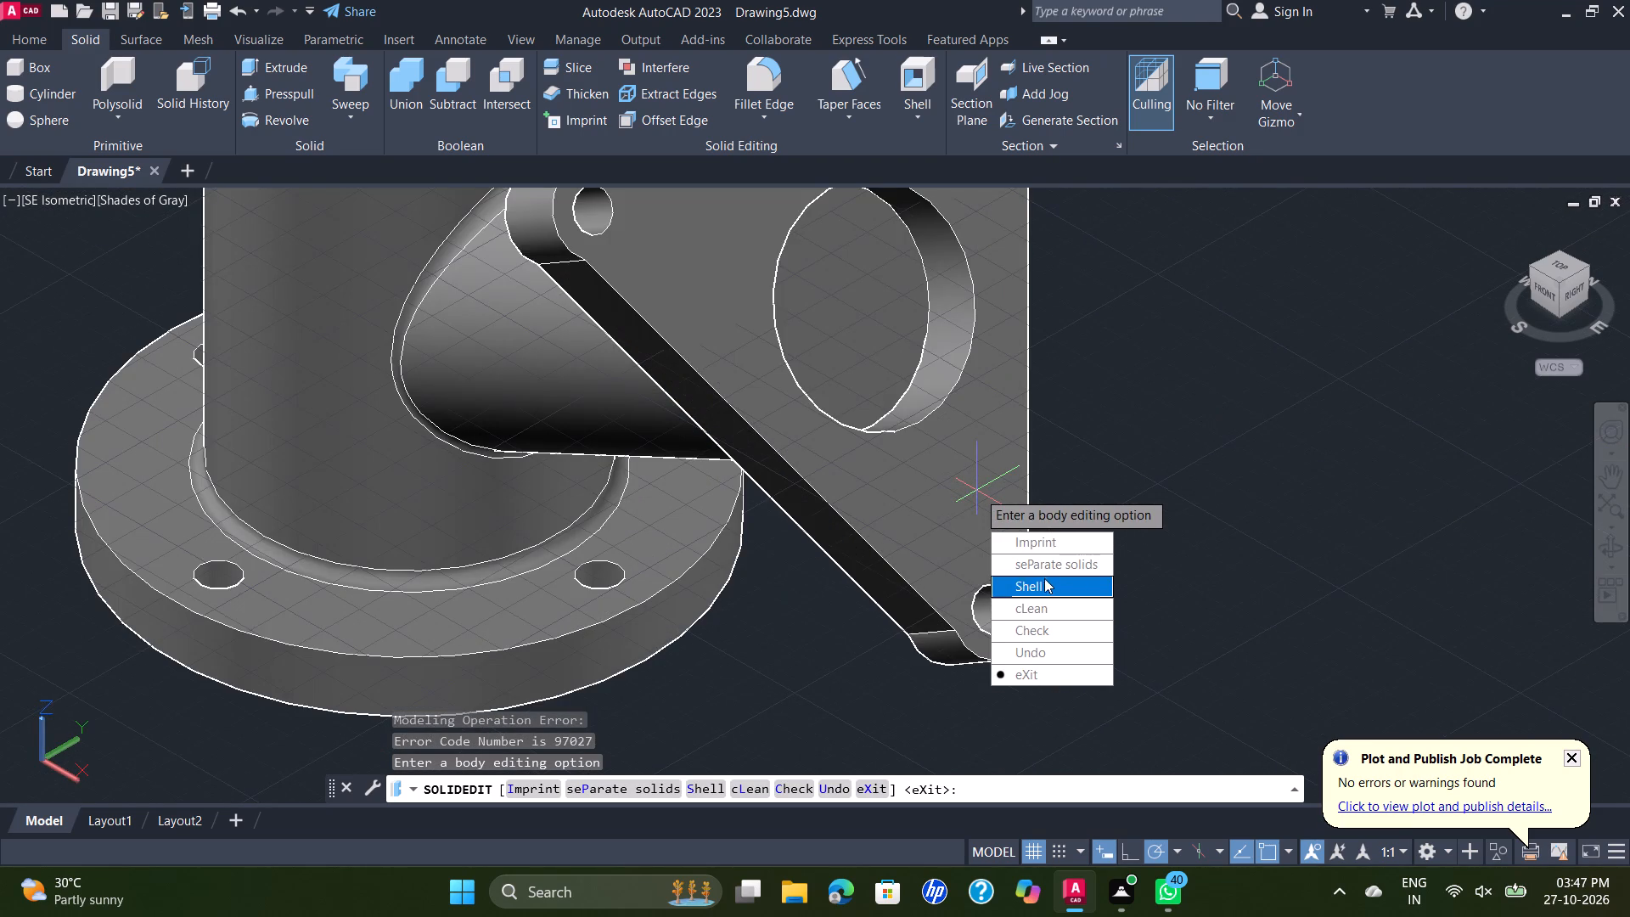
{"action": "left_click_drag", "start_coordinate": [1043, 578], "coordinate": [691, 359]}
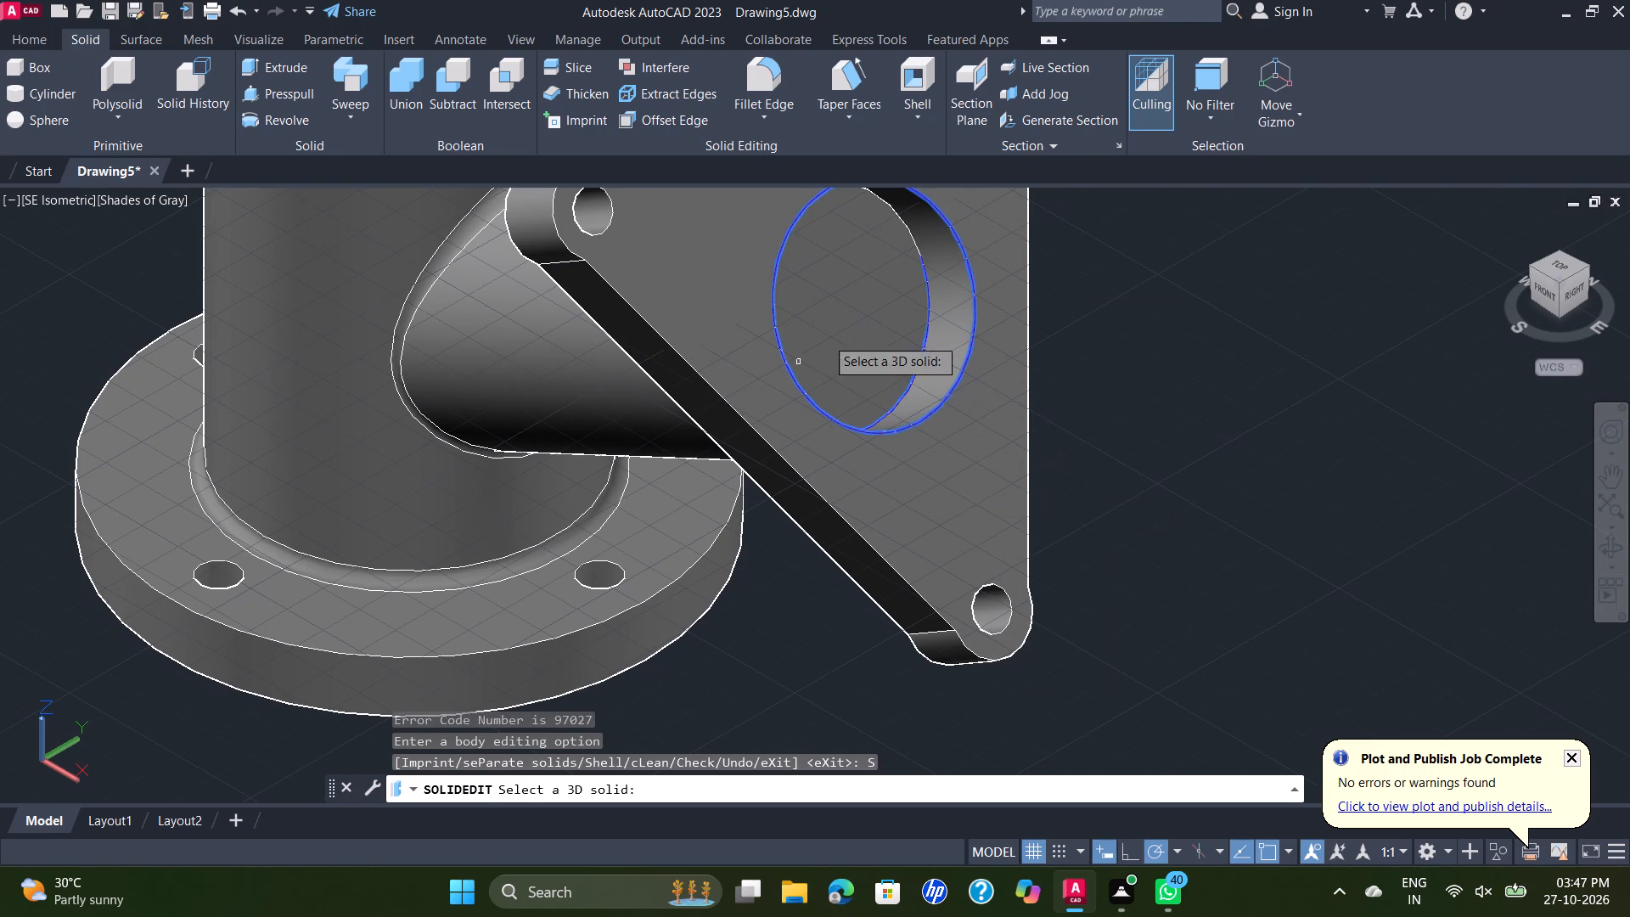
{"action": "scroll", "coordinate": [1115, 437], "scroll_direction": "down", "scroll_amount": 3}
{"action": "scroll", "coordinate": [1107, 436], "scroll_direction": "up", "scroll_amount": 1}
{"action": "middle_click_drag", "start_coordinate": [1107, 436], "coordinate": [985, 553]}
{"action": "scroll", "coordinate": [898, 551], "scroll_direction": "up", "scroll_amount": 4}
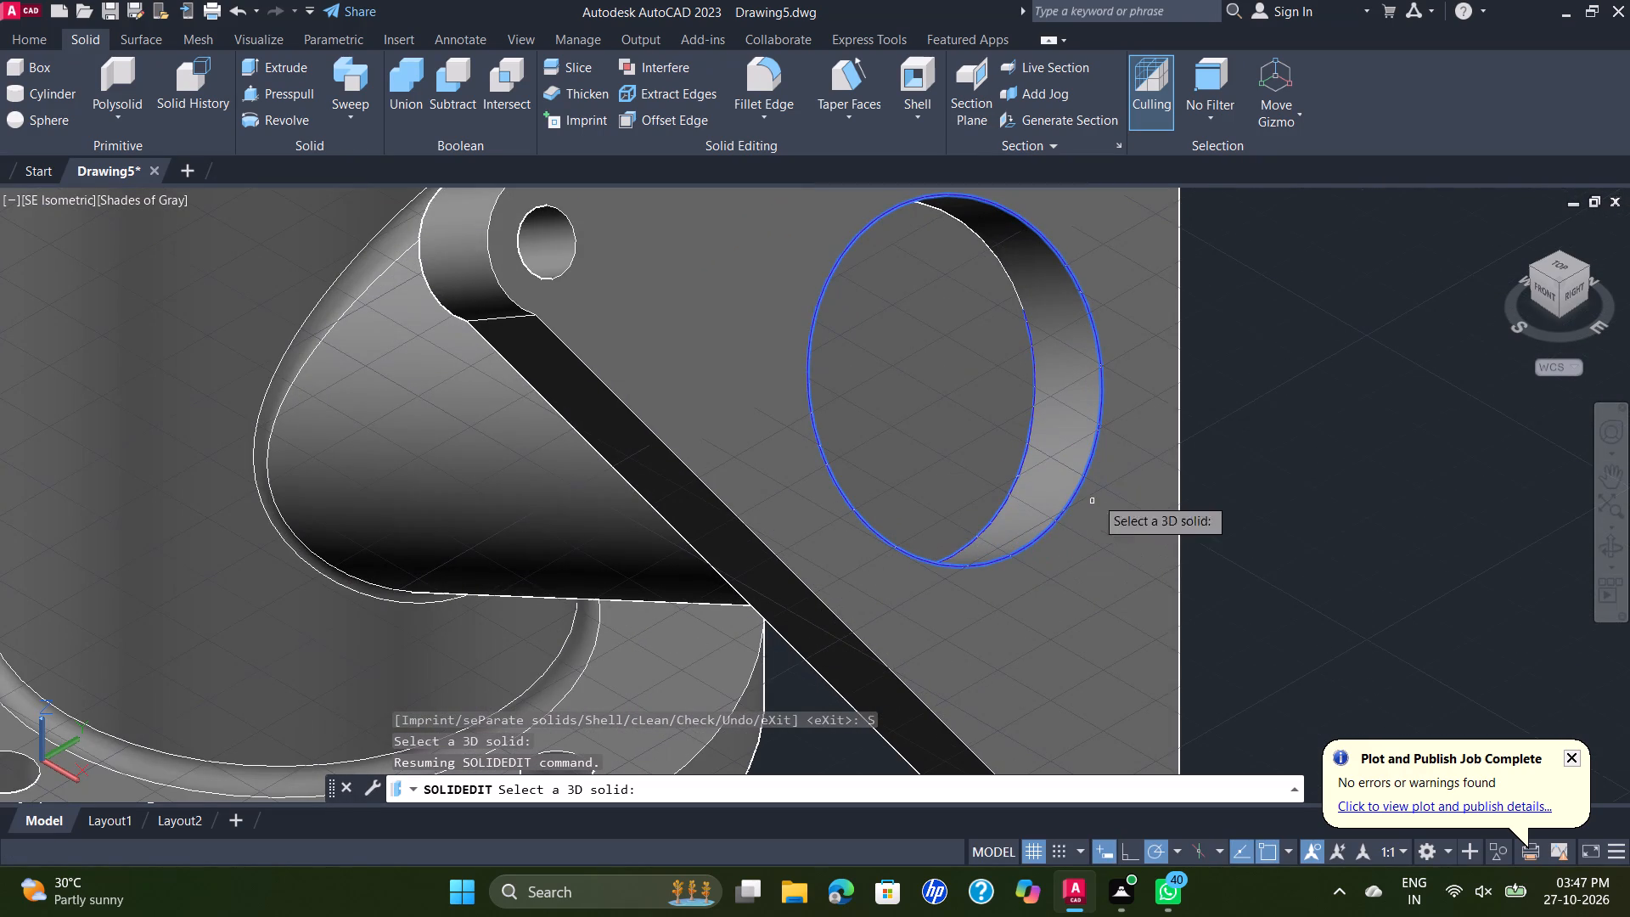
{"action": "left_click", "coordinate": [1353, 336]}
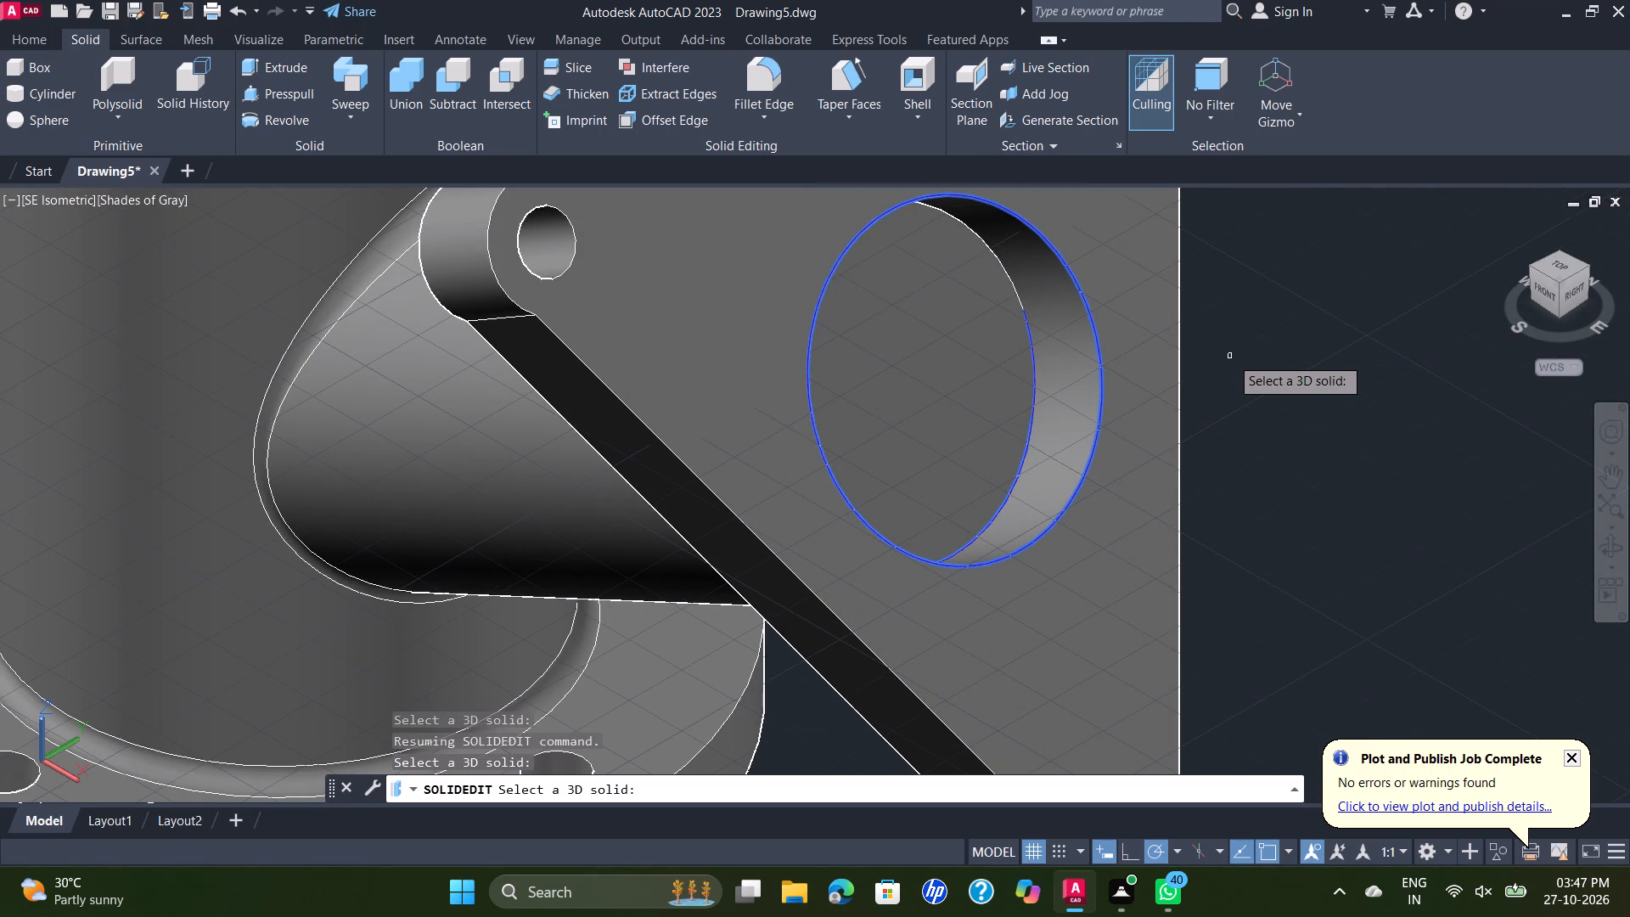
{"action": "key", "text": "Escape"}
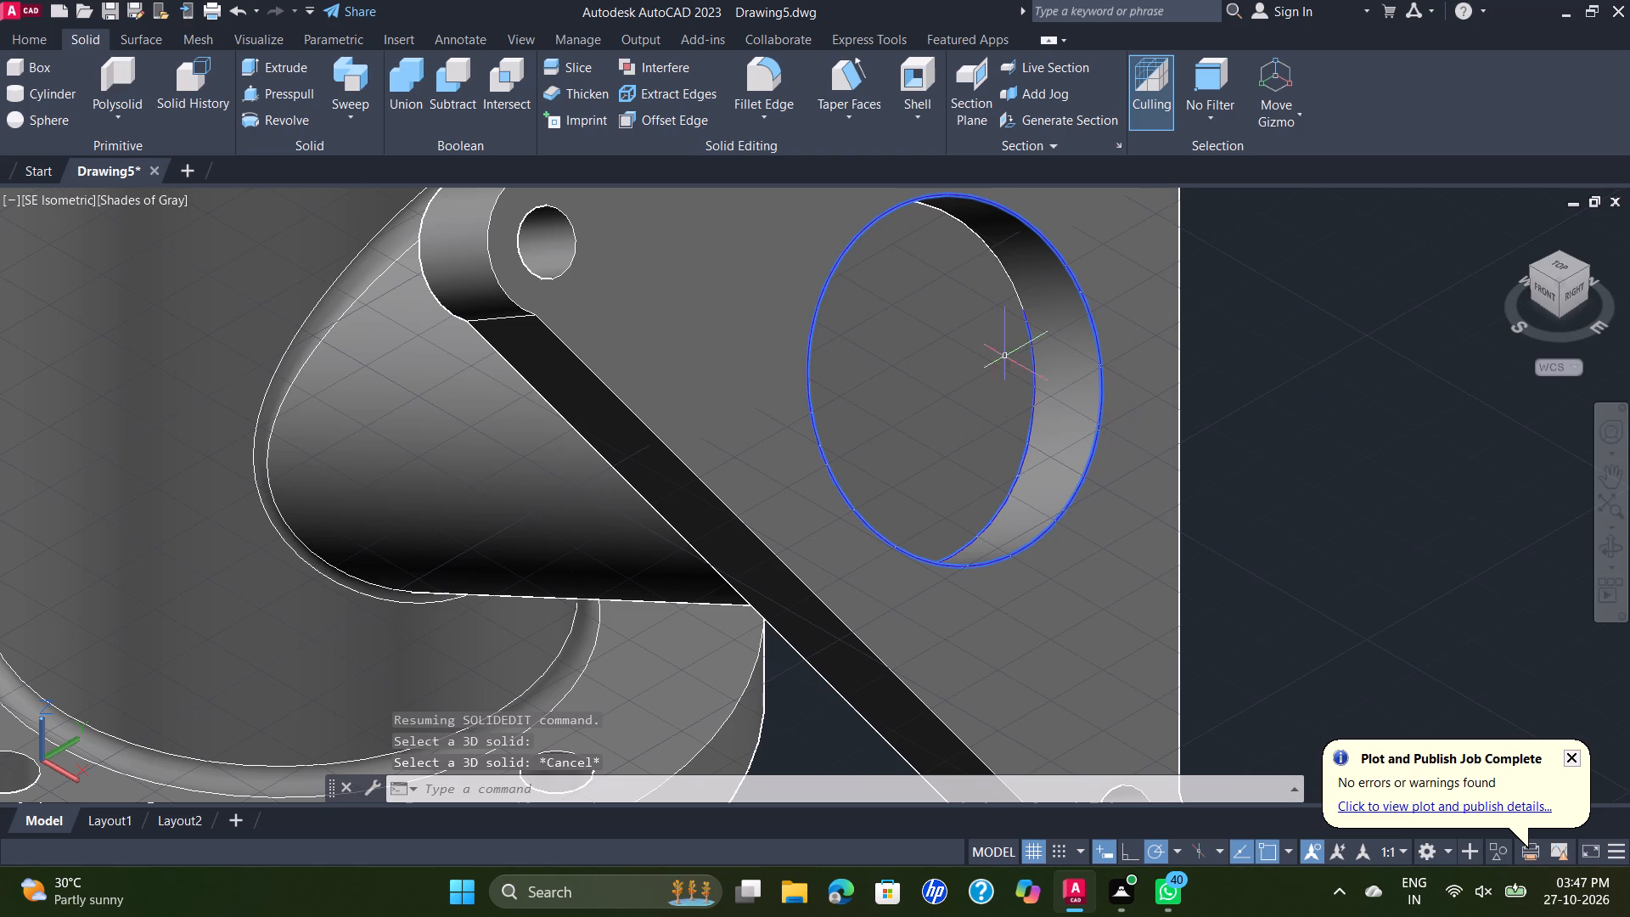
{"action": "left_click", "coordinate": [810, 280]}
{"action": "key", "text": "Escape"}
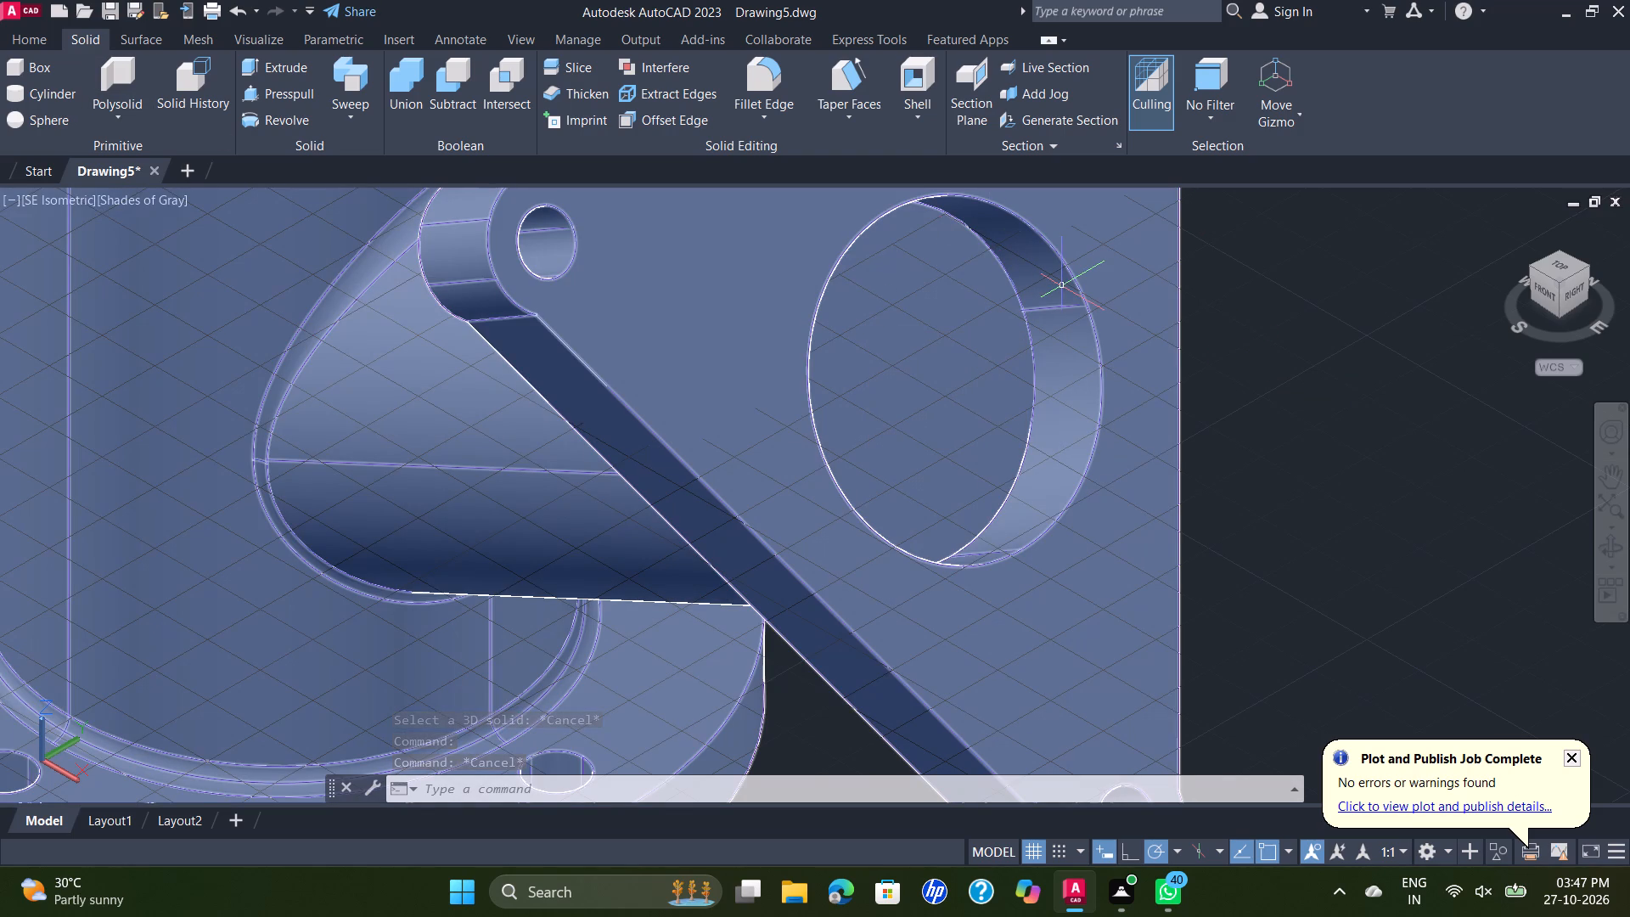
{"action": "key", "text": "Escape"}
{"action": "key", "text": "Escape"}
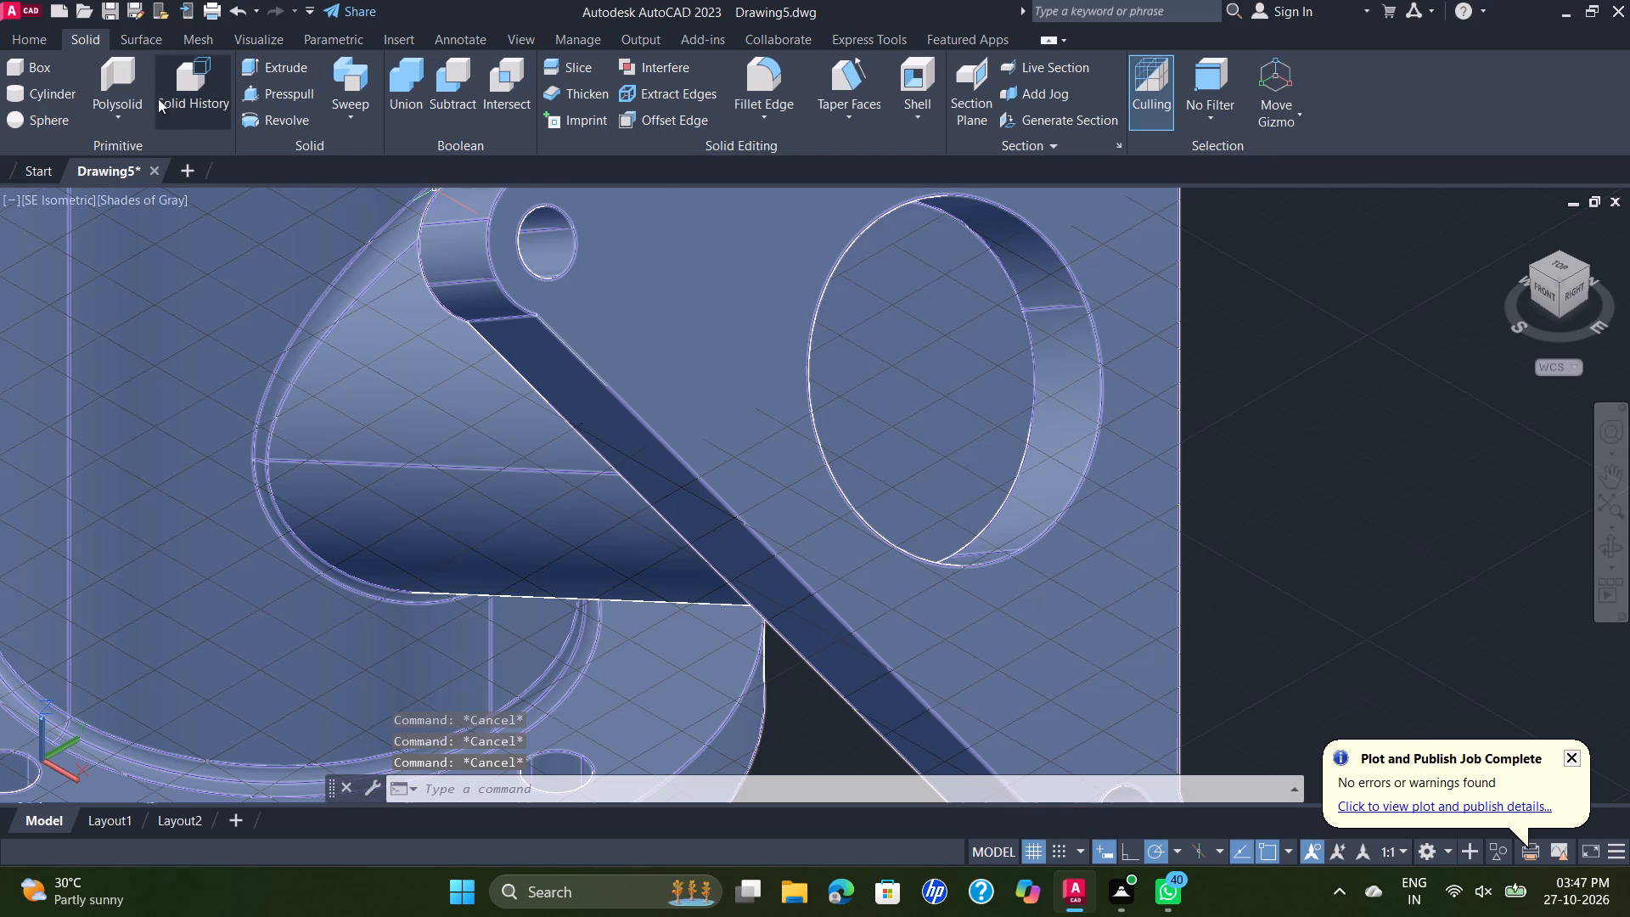
Presspull the circular area inside the triangular flange's central opening by 5.
{"action": "left_click", "coordinate": [27, 41]}
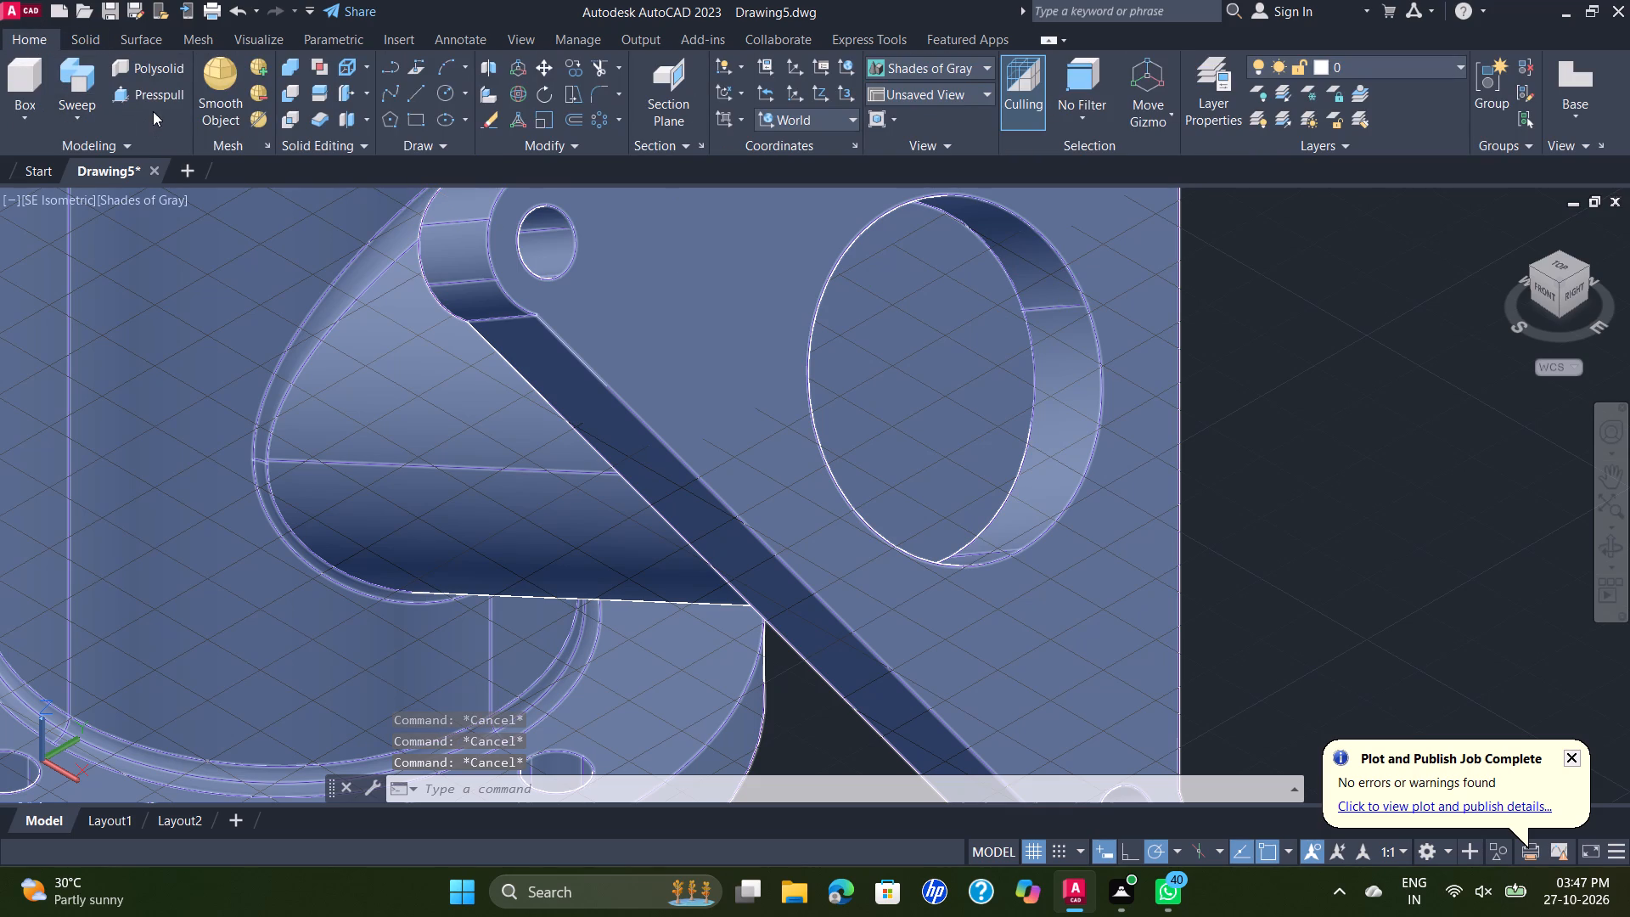
{"action": "left_click", "coordinate": [154, 93]}
{"action": "left_click", "coordinate": [970, 366]}
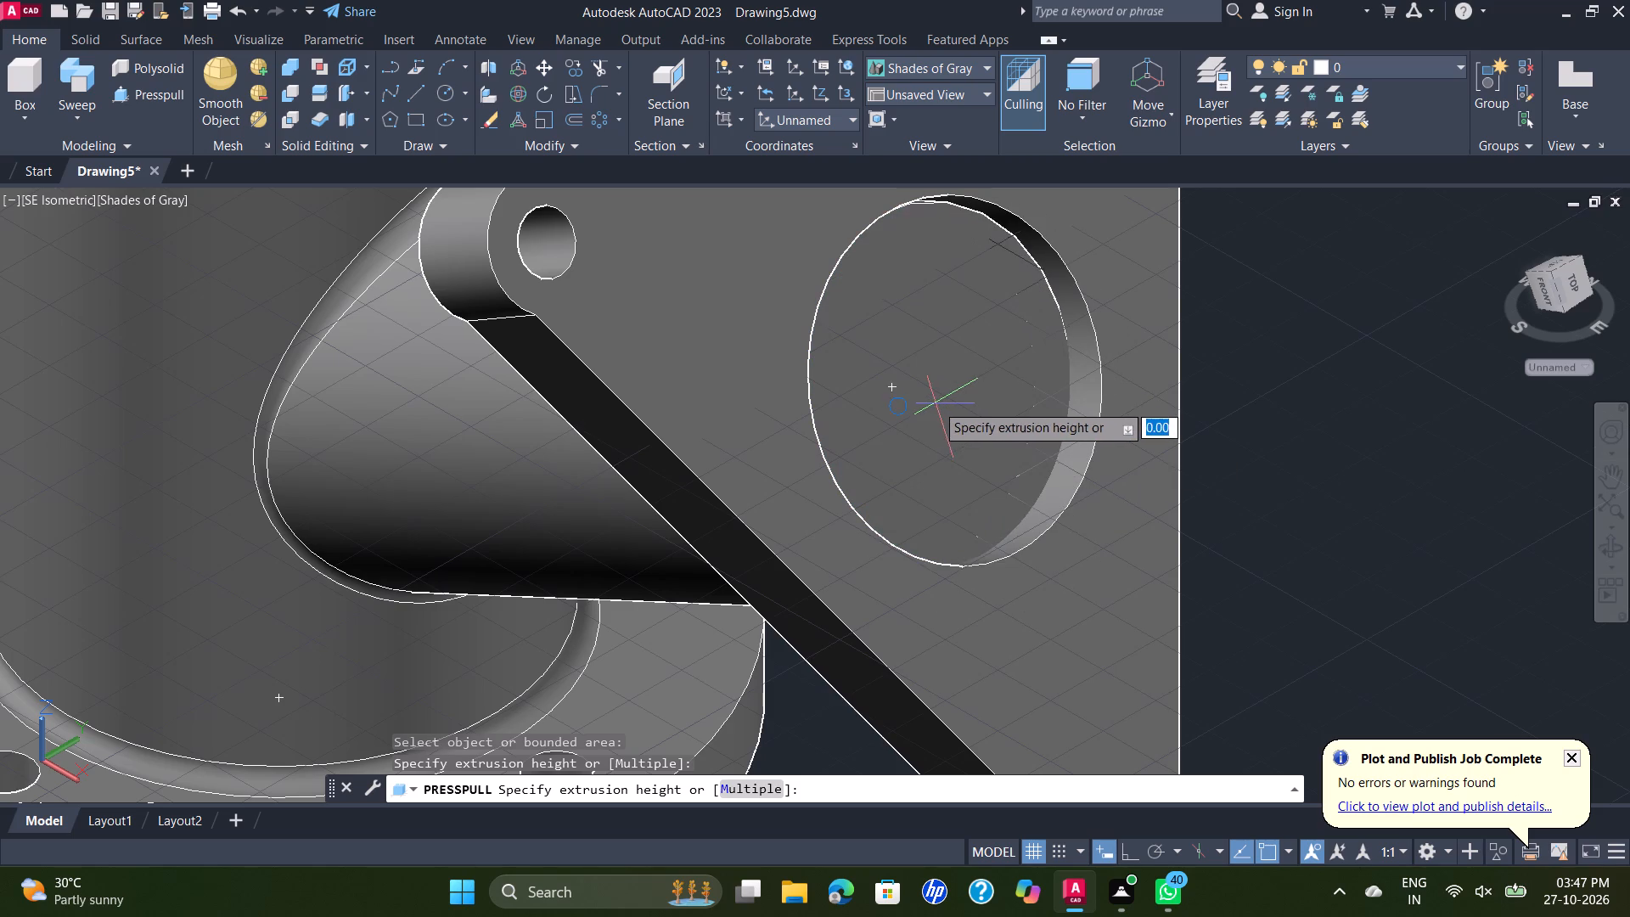
{"action": "key", "text": "5"}
{"action": "key", "text": "Return"}
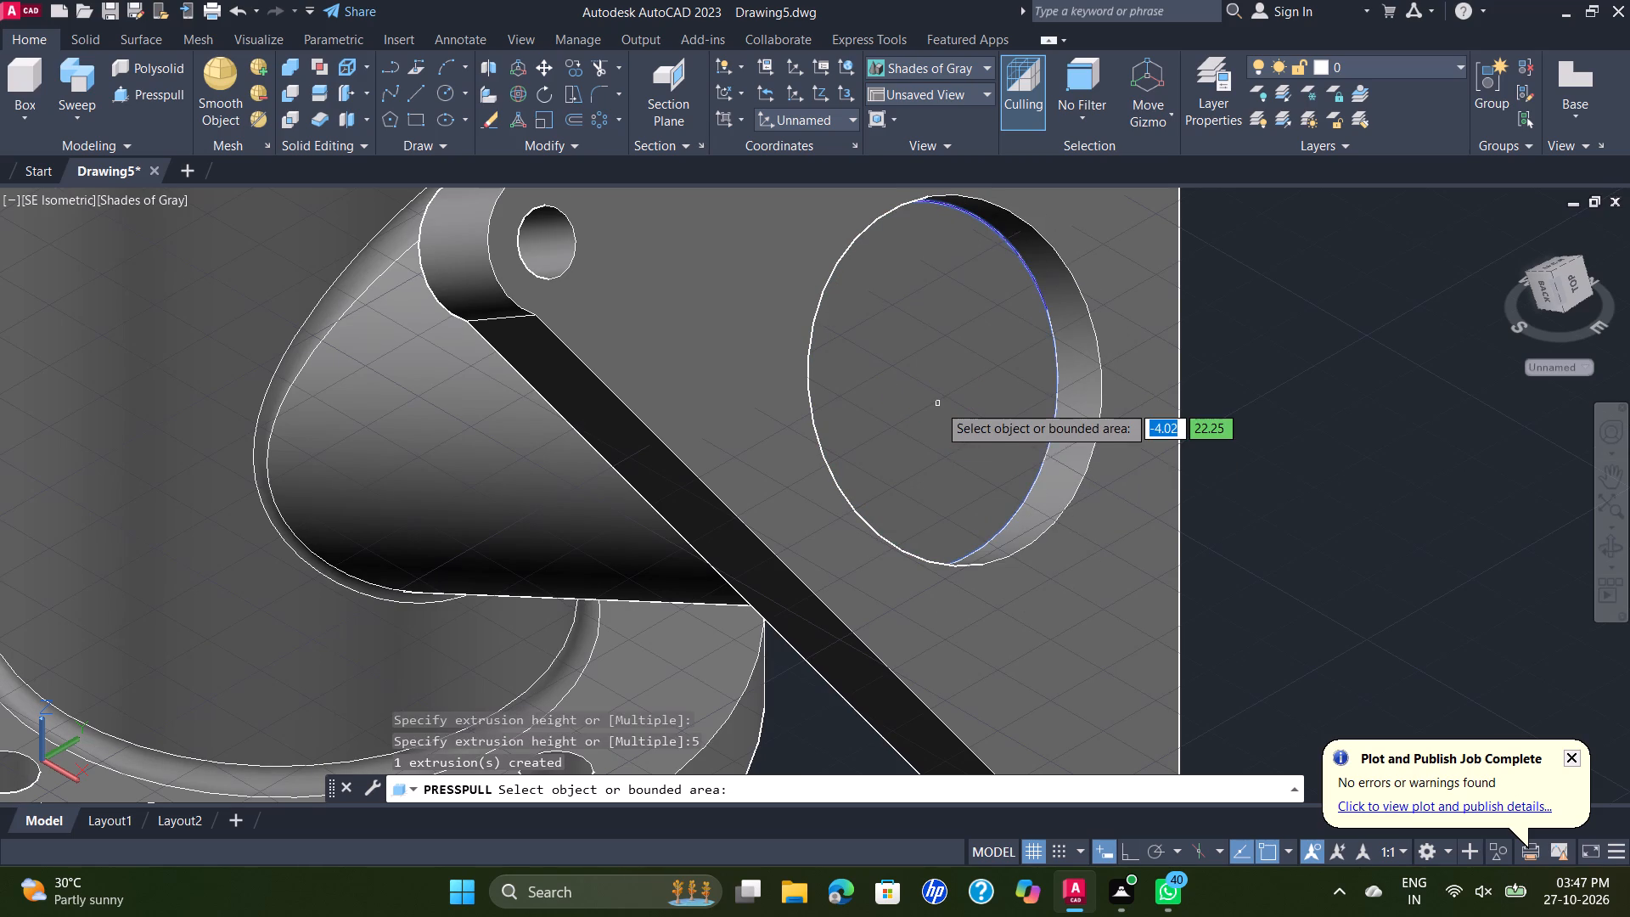
Presspull the circular face inside the central opening inward along the branch, picking the depth near the branch's base.
{"action": "scroll", "coordinate": [1191, 459], "scroll_direction": "down", "scroll_amount": 1}
{"action": "middle_click_drag", "start_coordinate": [1191, 459], "coordinate": [1143, 489]}
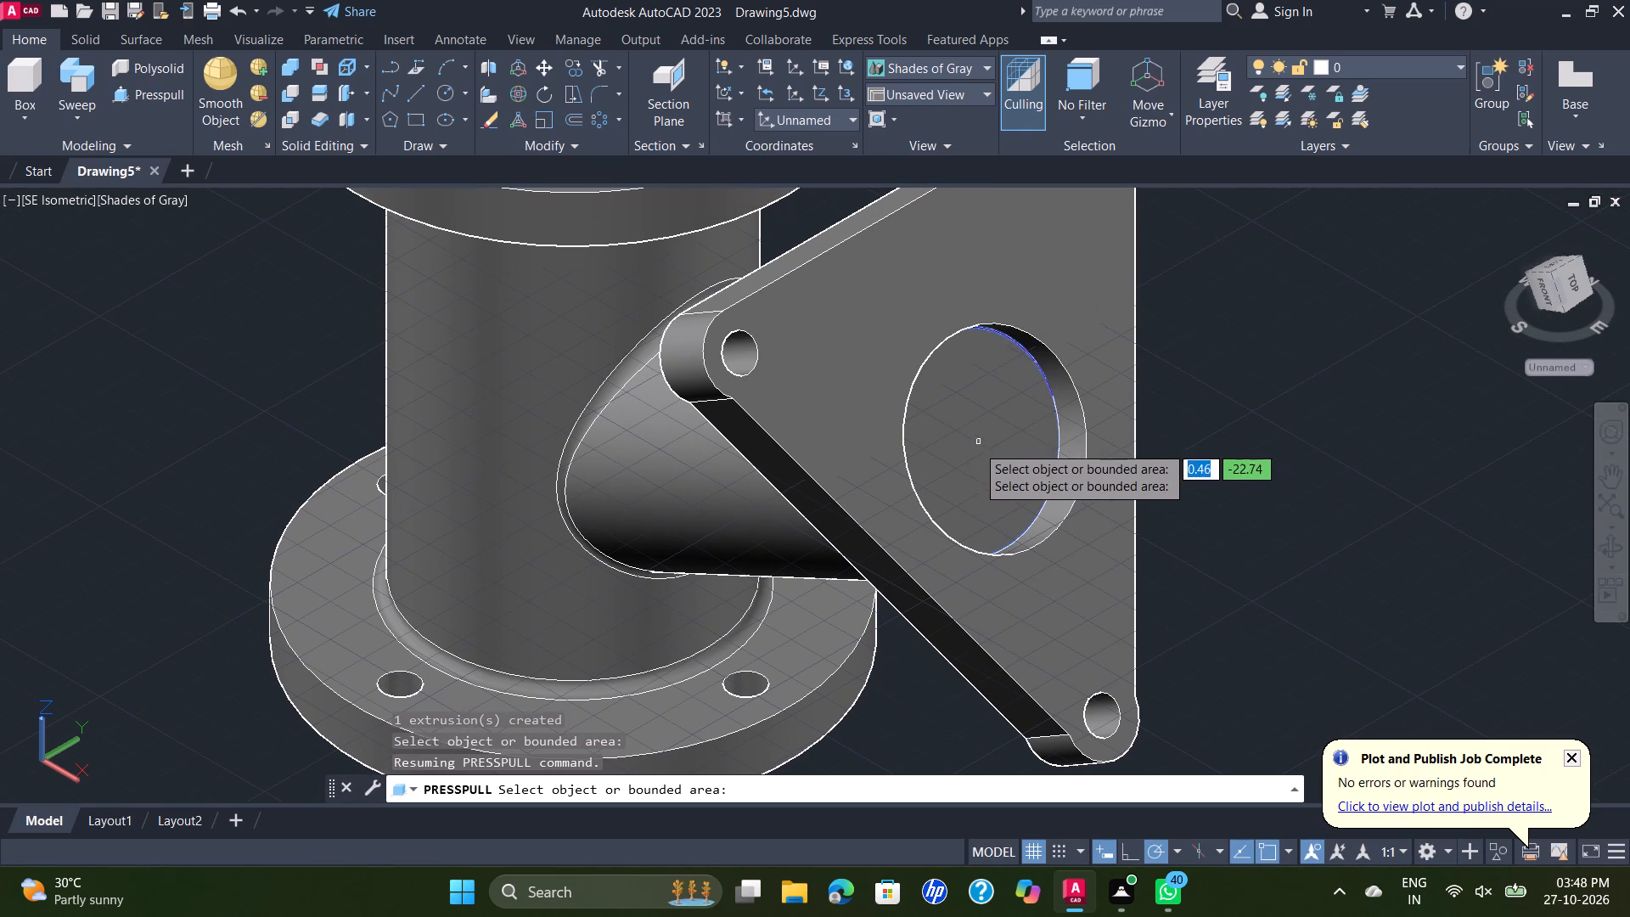
{"action": "left_click", "coordinate": [974, 446]}
{"action": "left_click", "coordinate": [630, 515]}
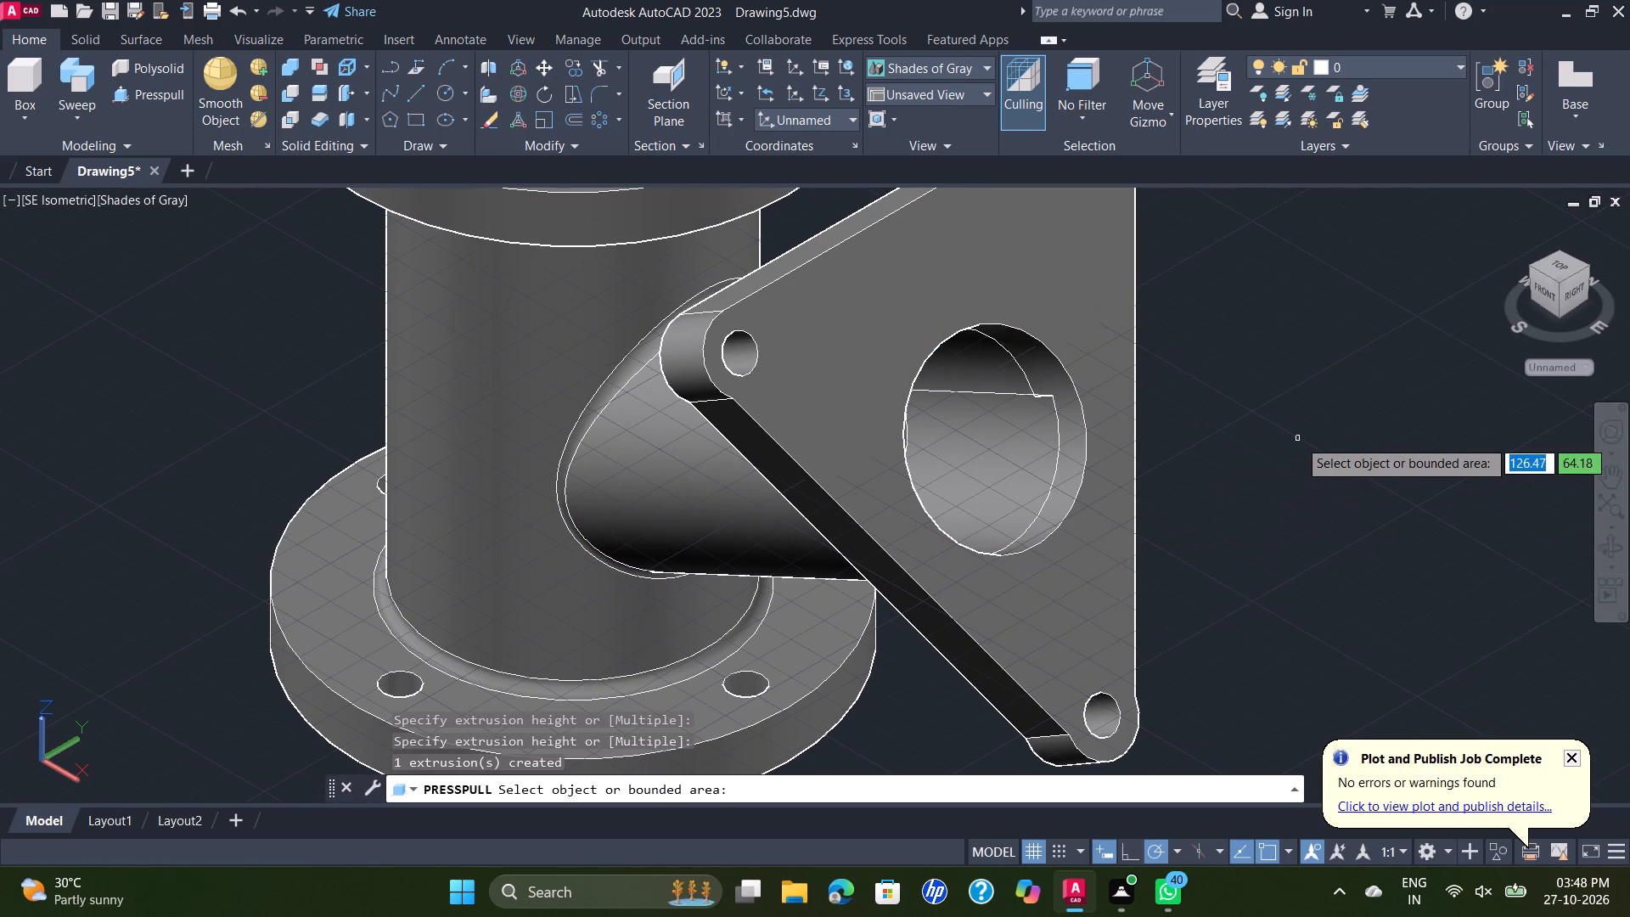
{"action": "middle_click_drag", "start_coordinate": [1296, 439], "coordinate": [1222, 438], "text": "shift"}
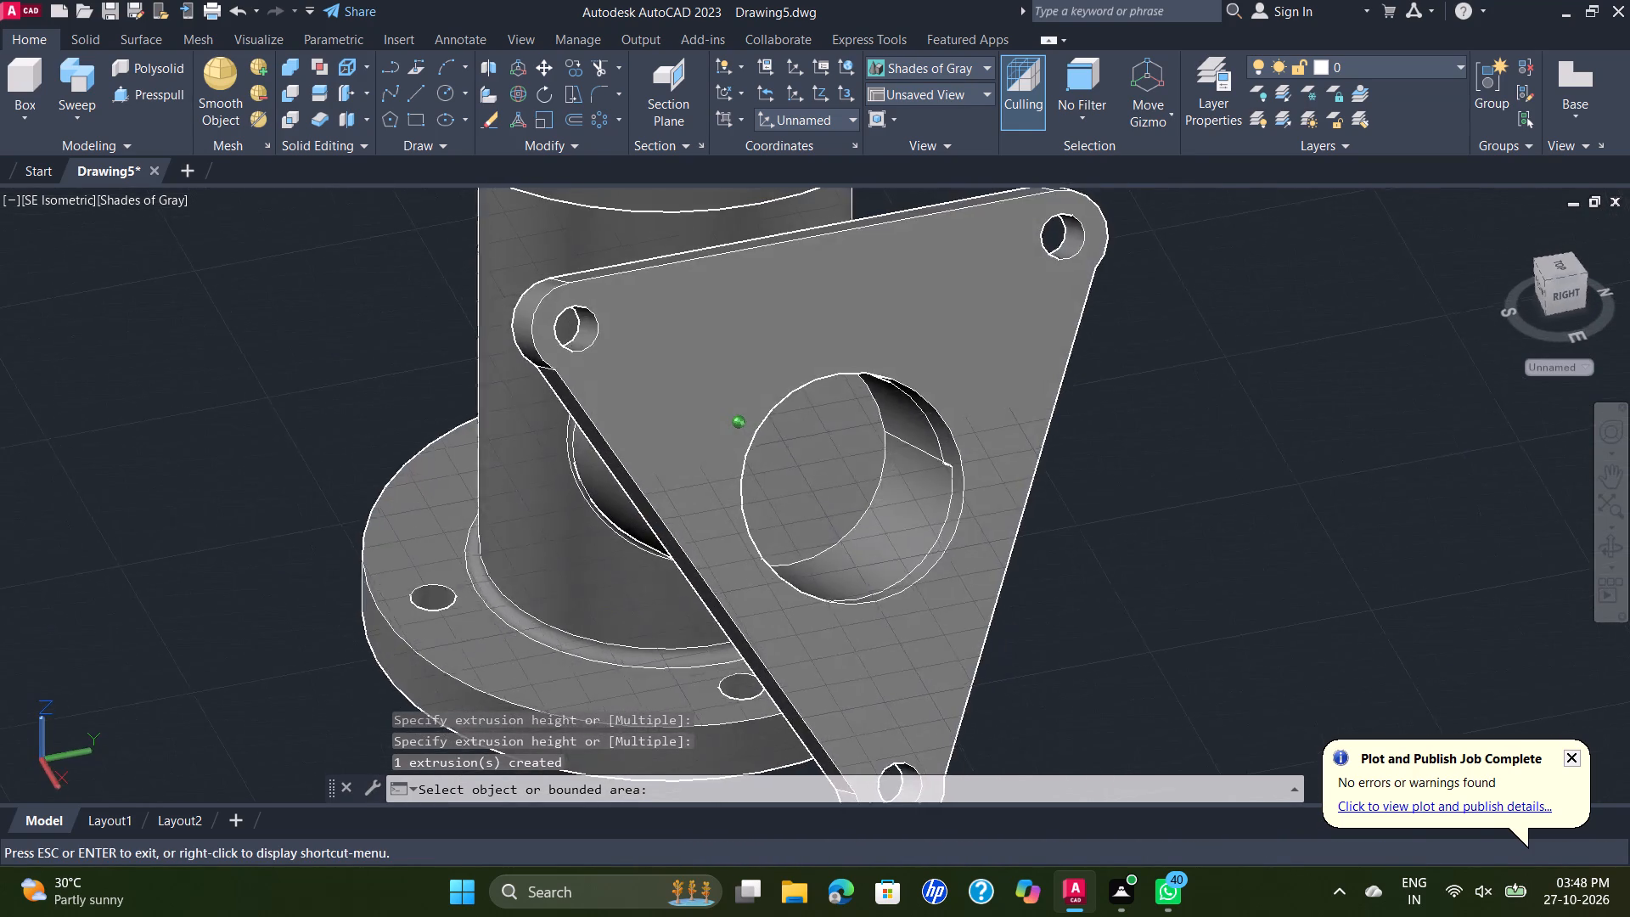
{"action": "middle_click_drag", "start_coordinate": [1222, 438], "coordinate": [1251, 444], "text": "shift"}
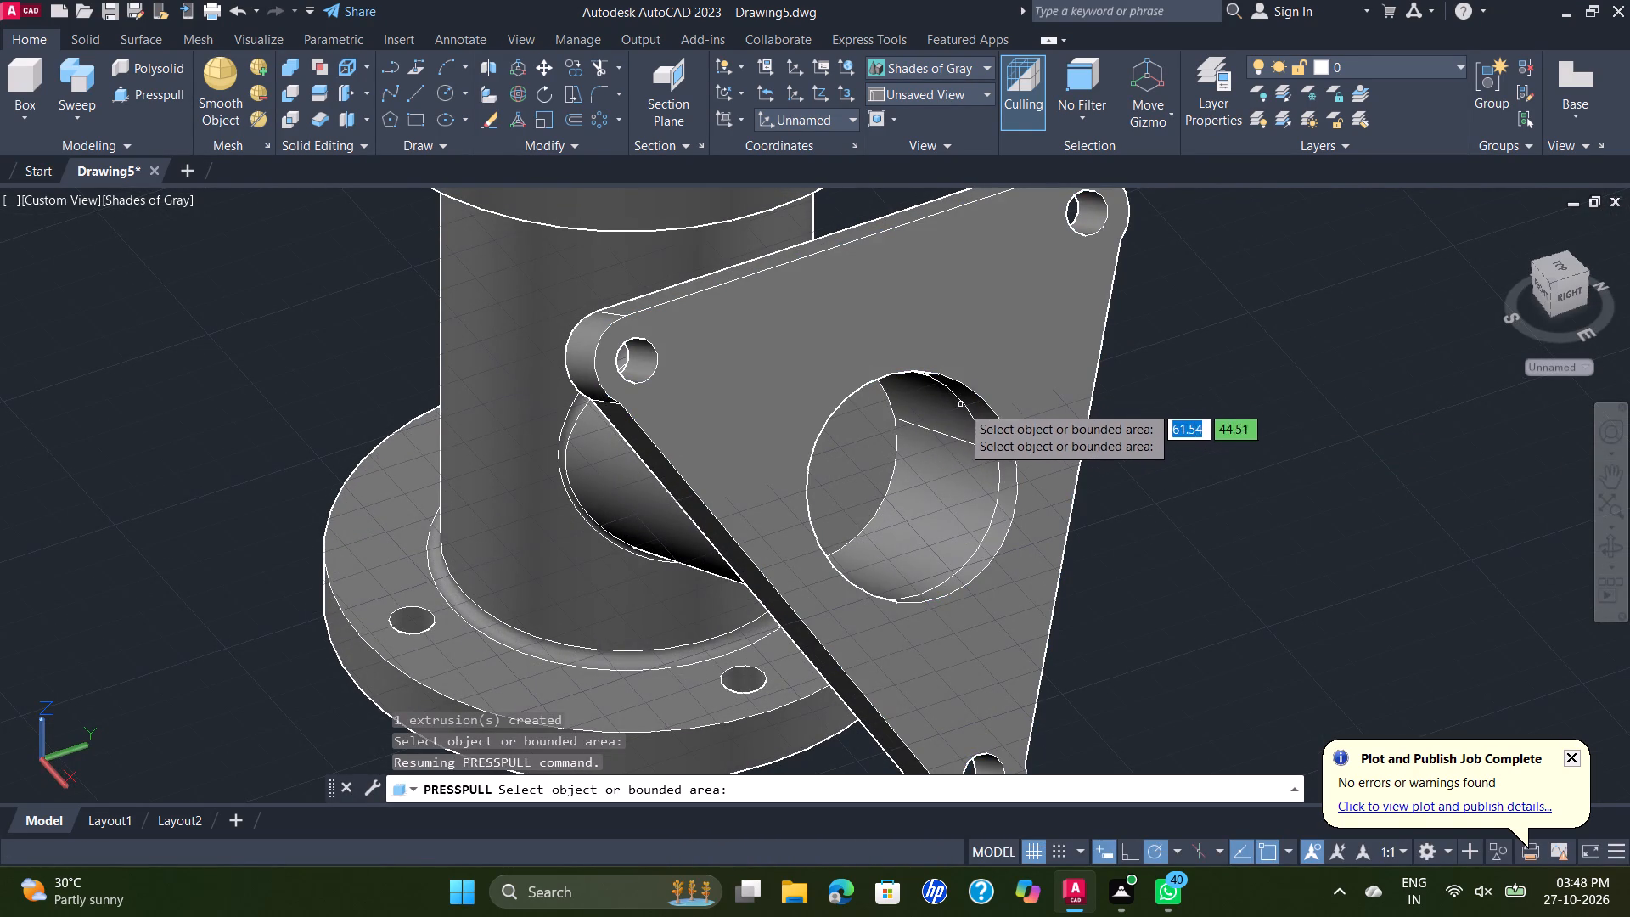
{"action": "scroll", "coordinate": [964, 397], "scroll_direction": "up", "scroll_amount": 3}
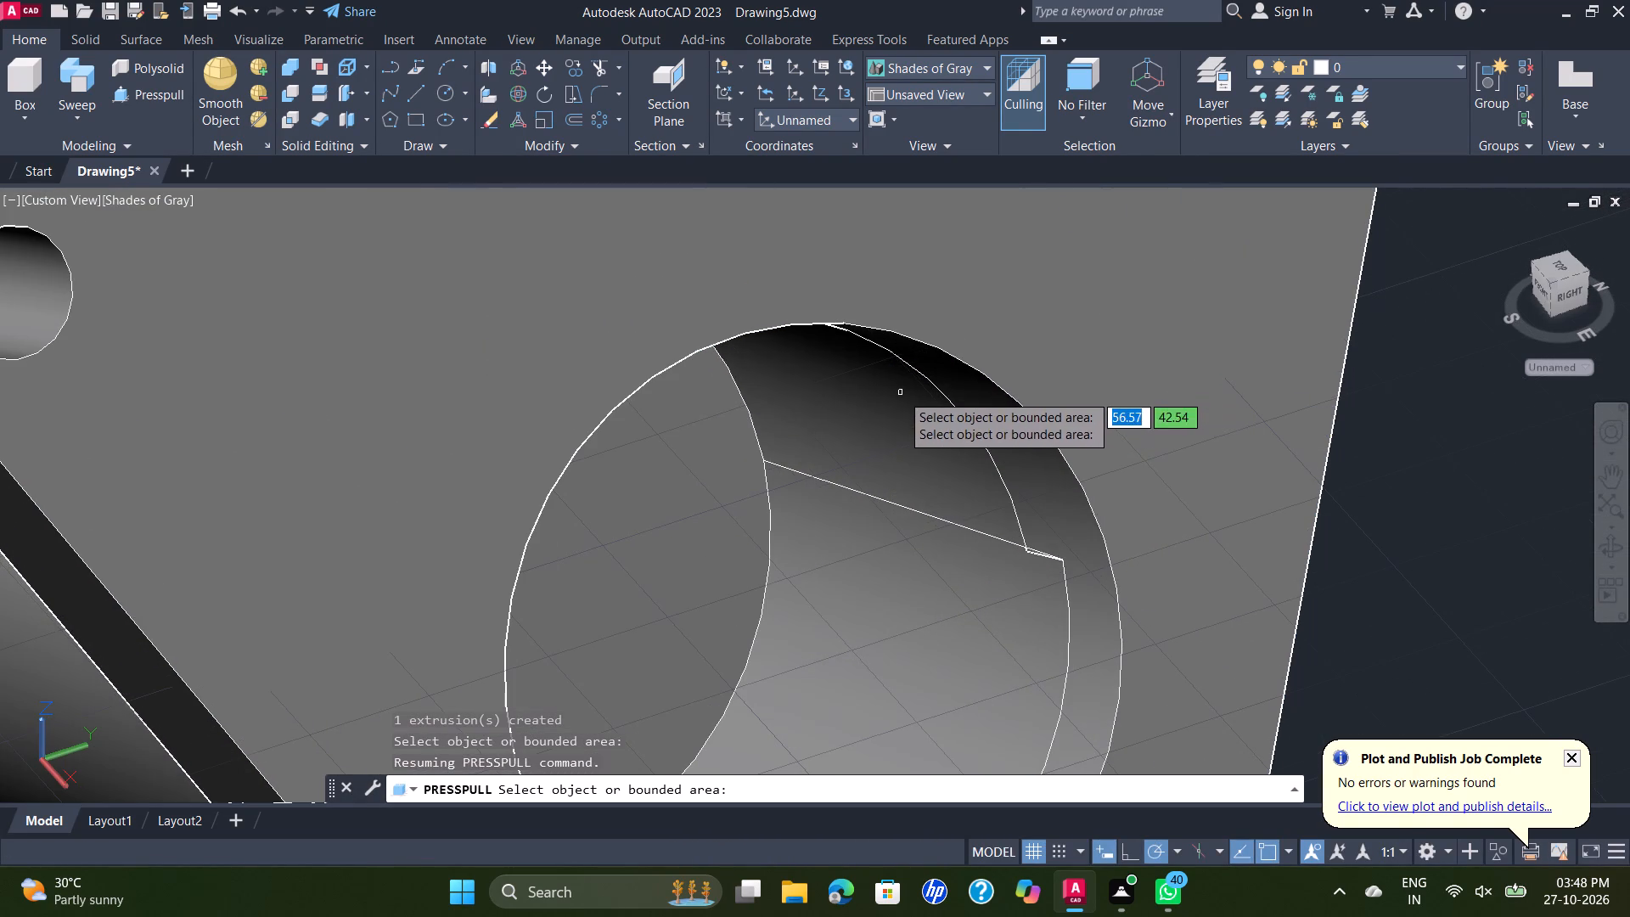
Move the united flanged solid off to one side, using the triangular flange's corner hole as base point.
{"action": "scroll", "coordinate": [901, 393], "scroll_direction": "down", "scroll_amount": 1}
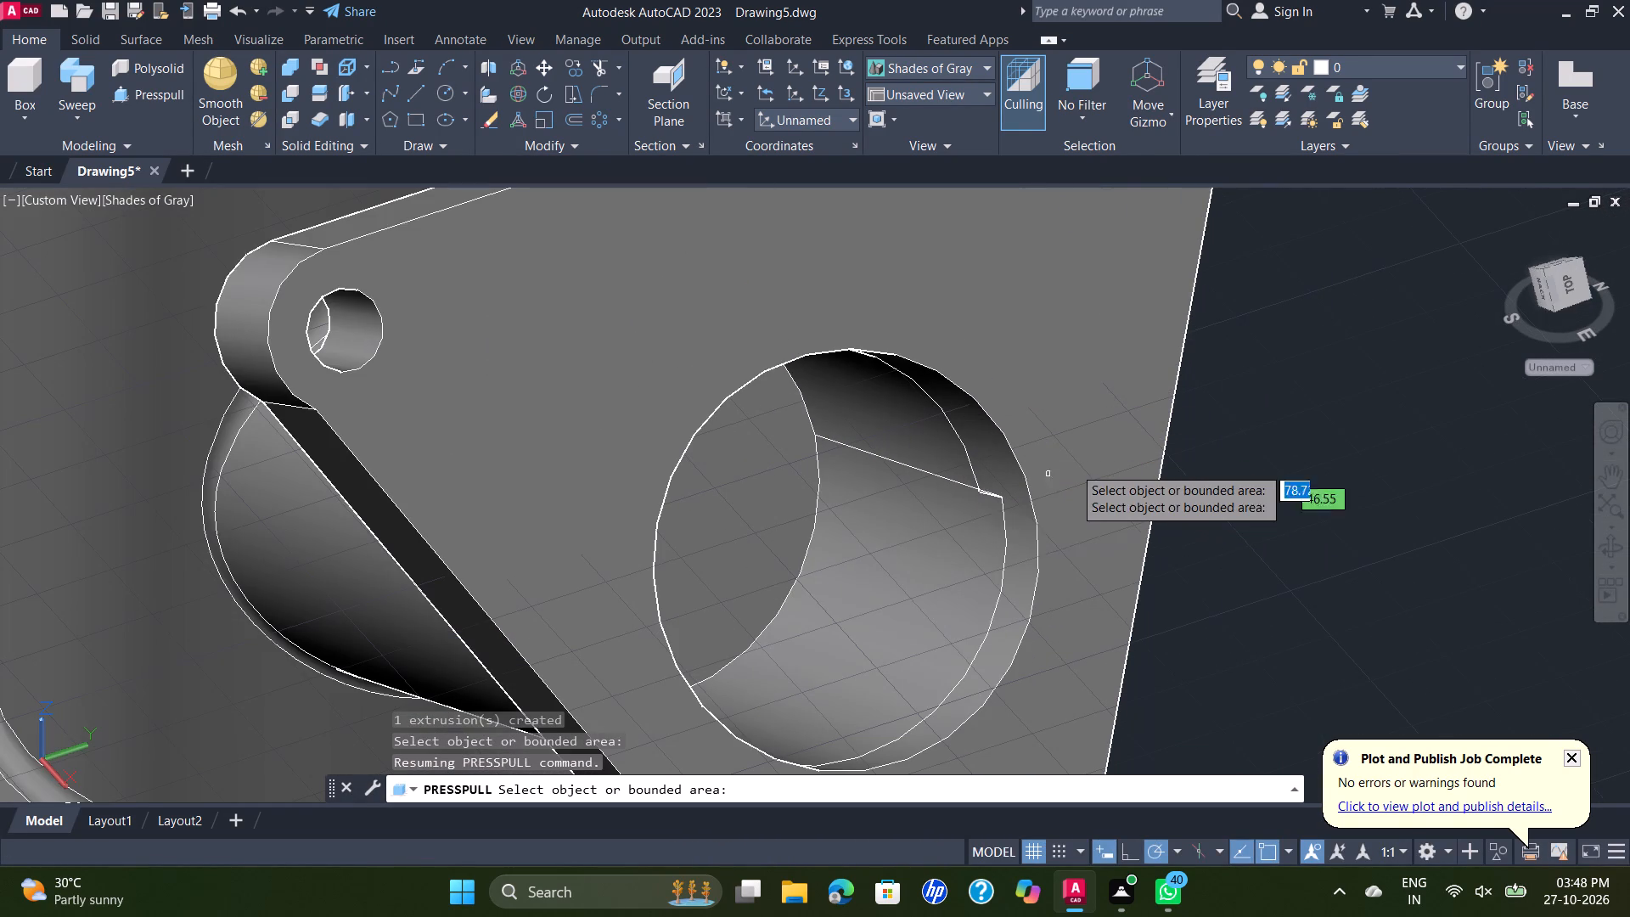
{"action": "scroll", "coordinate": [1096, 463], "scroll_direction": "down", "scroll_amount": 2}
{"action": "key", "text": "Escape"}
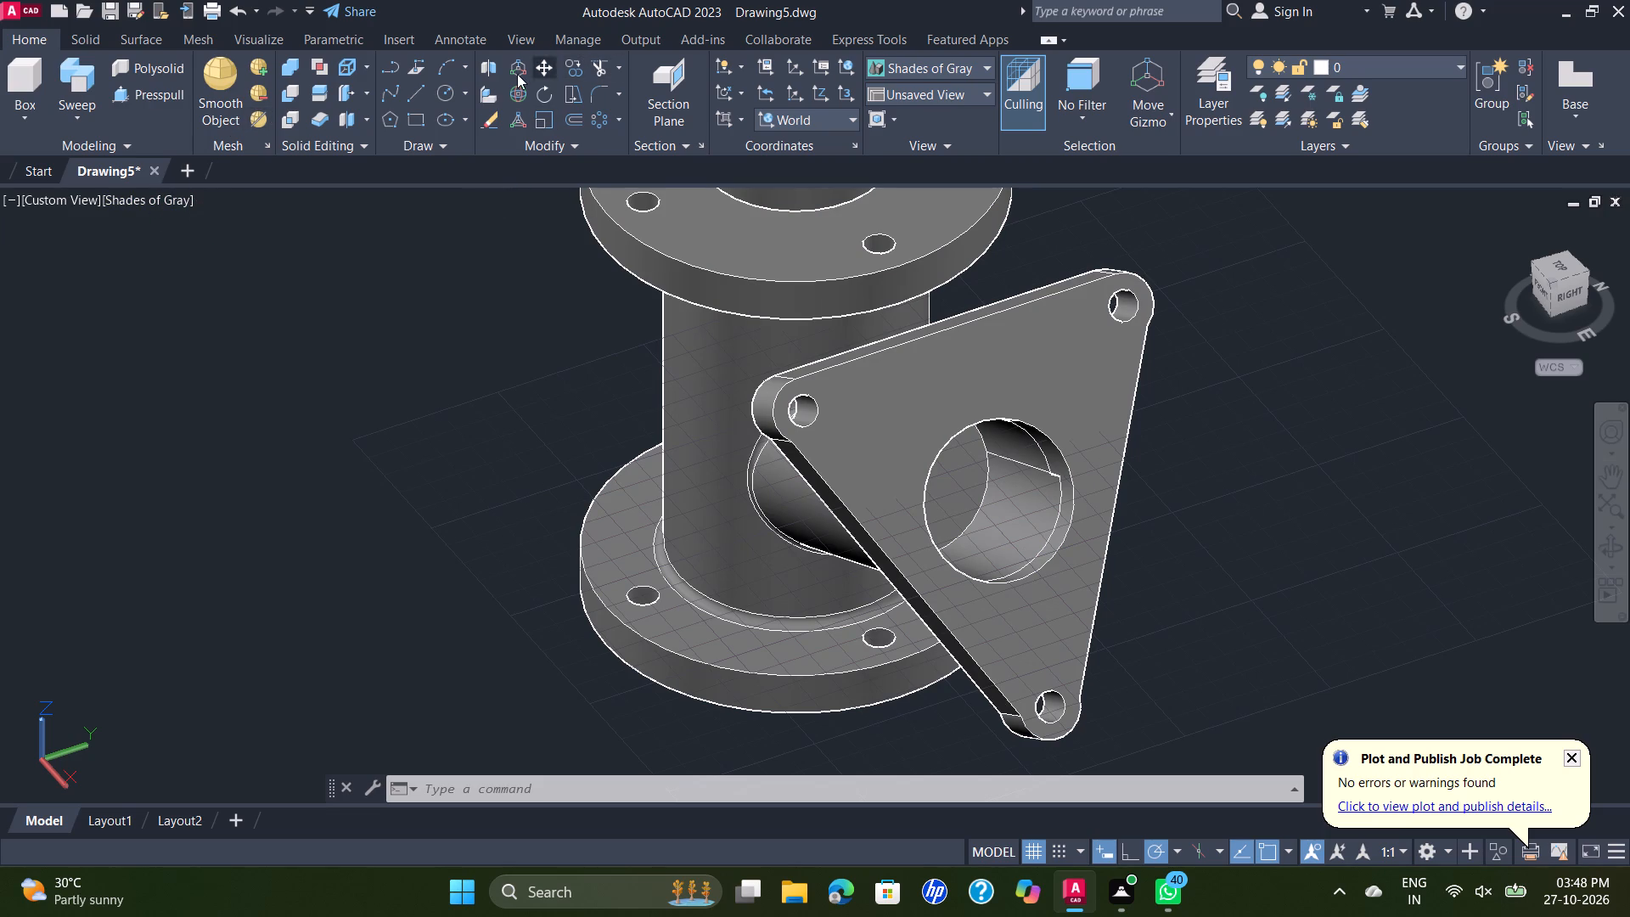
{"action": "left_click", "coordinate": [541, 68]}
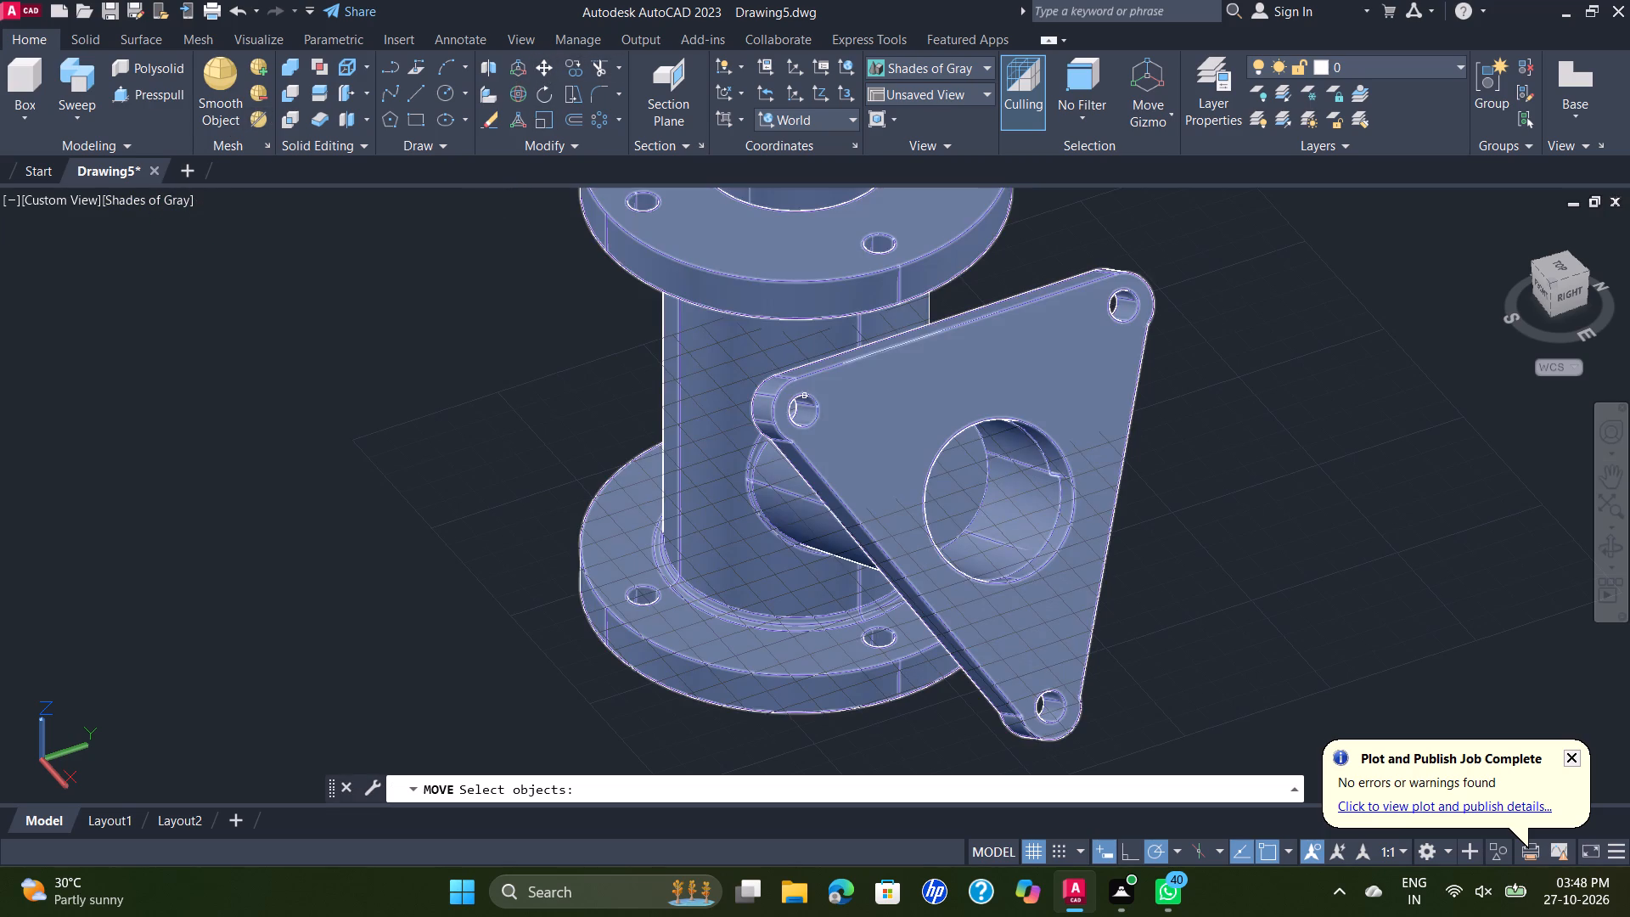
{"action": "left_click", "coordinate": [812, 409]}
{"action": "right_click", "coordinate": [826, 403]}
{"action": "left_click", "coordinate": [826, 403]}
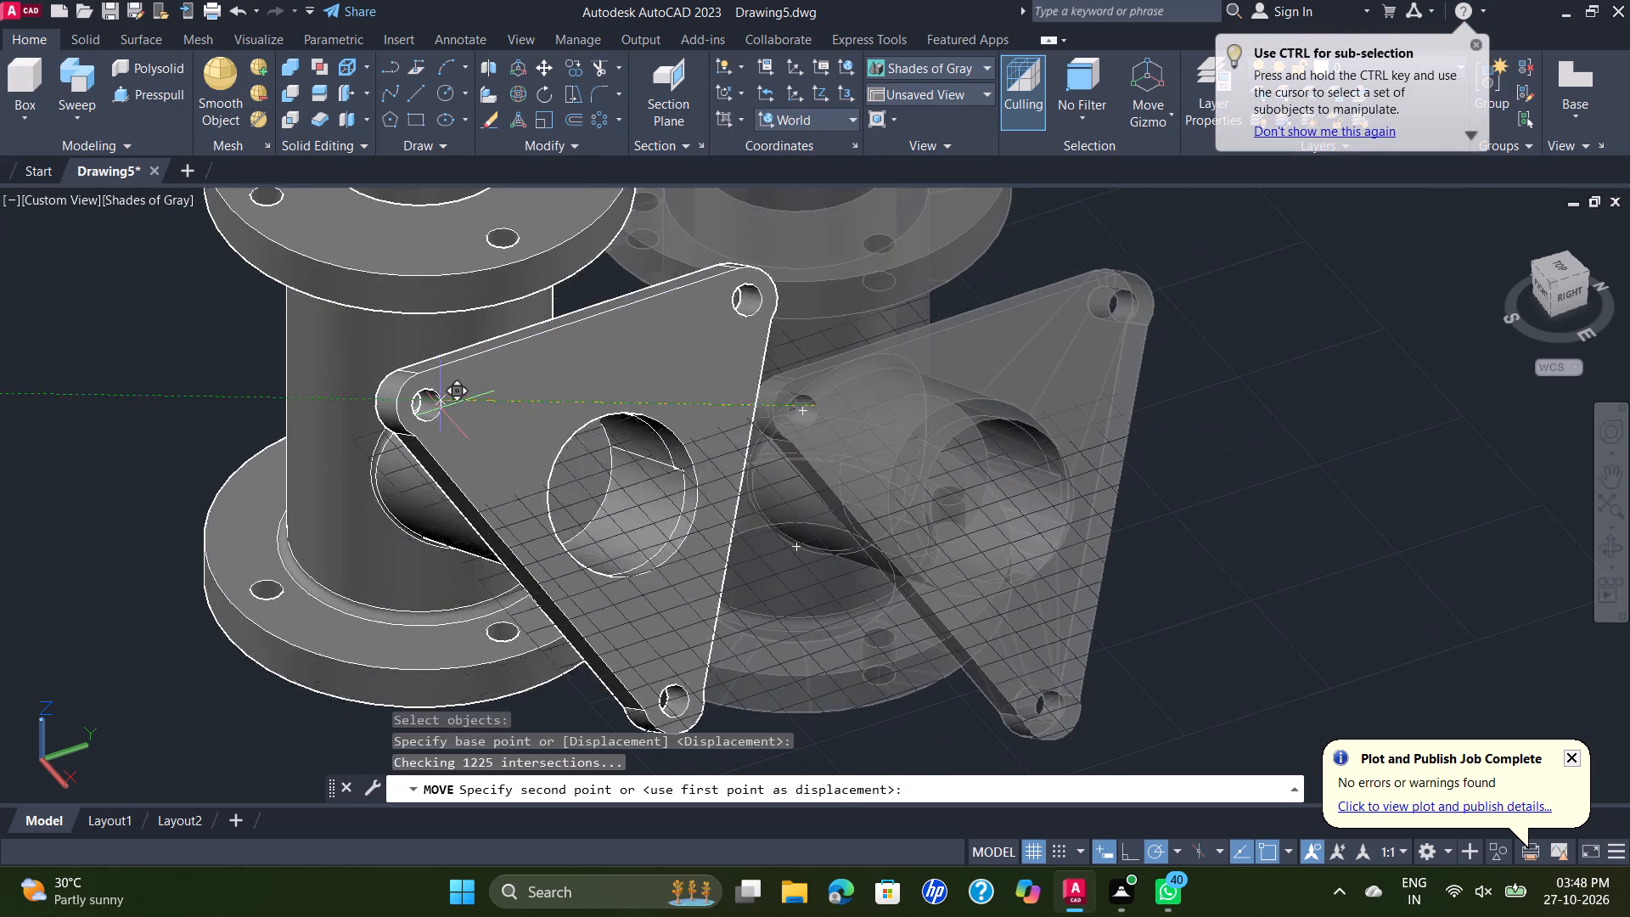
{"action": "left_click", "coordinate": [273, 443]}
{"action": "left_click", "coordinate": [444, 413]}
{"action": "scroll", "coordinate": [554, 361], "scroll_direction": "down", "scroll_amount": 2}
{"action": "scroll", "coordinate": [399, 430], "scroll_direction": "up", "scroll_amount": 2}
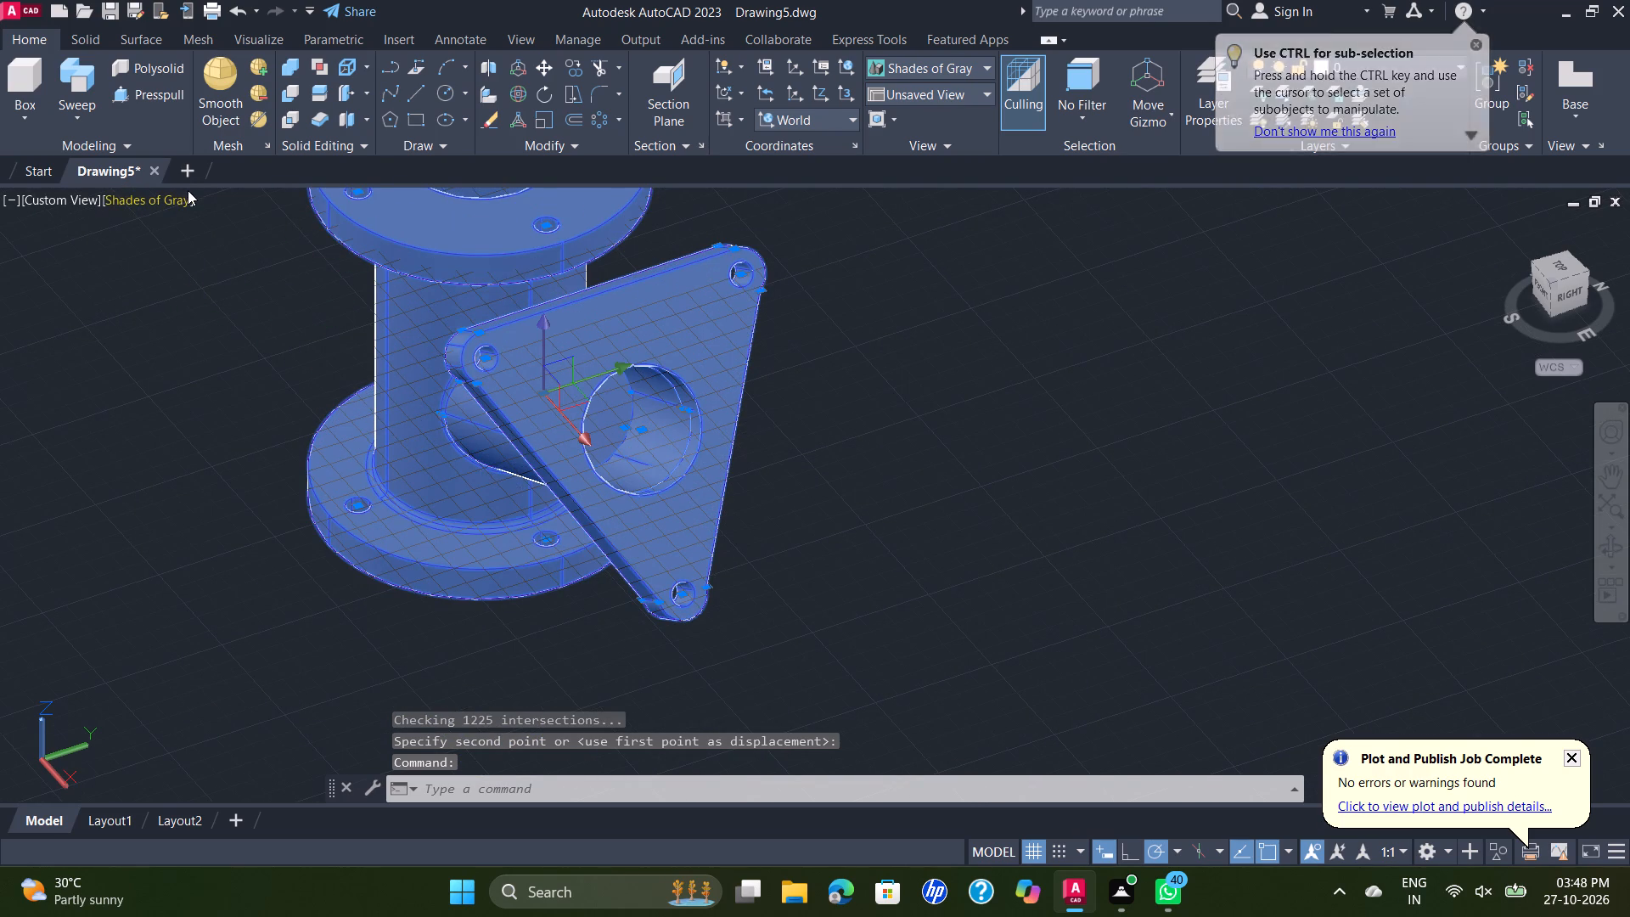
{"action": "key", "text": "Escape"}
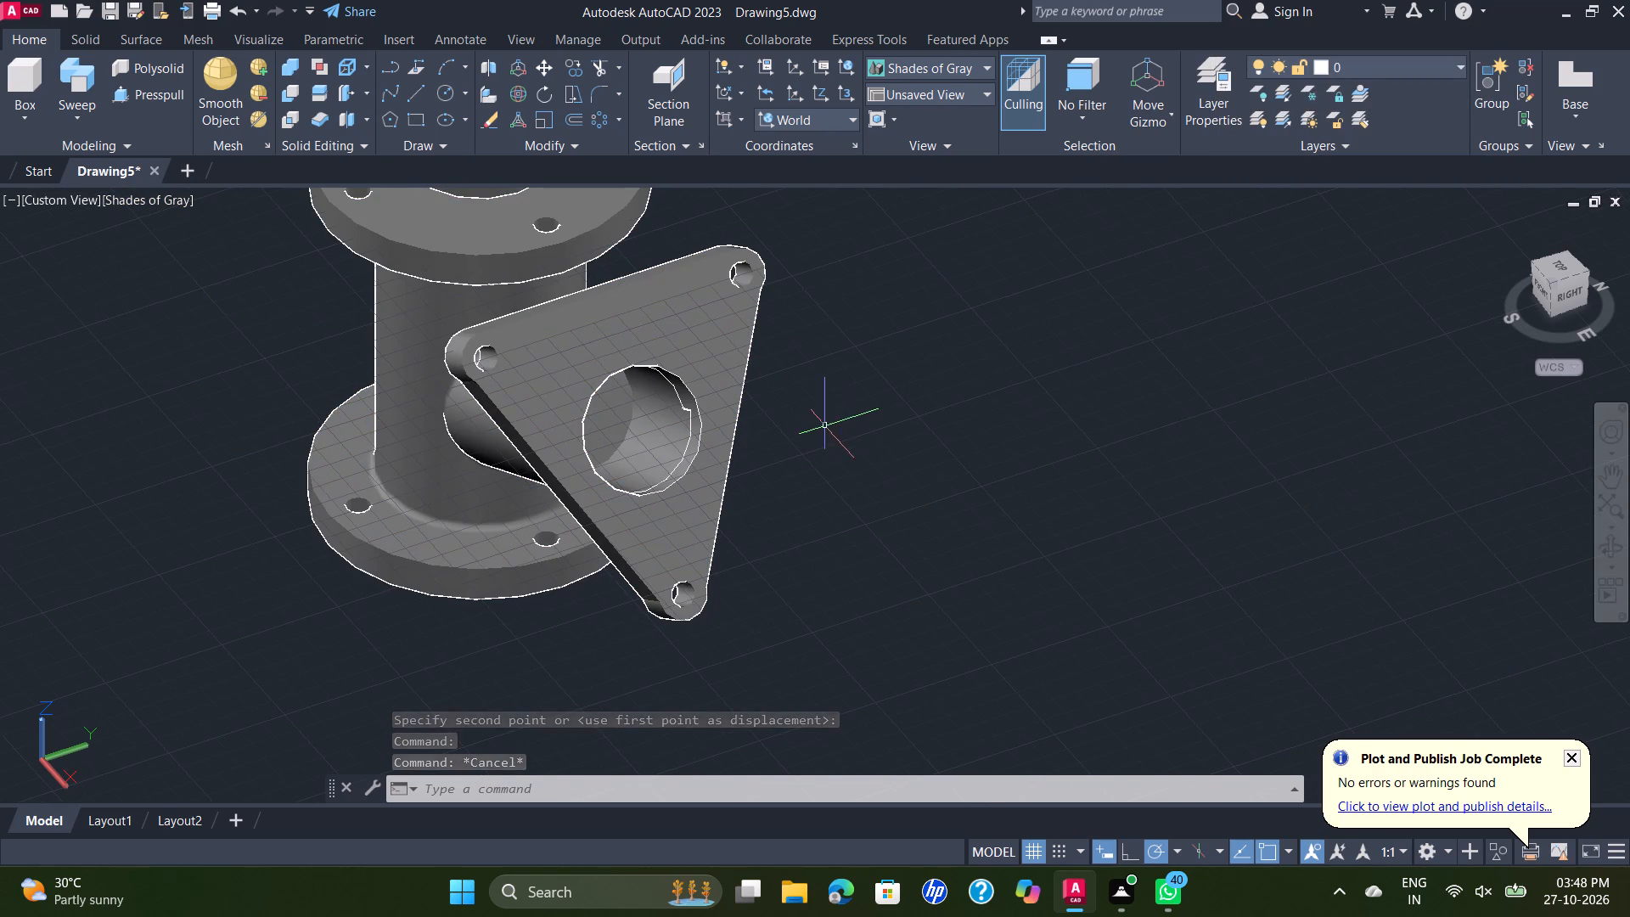
Undo the solid's move and the Presspull made inside the triangular flange's central opening.
{"action": "key", "text": "ctrl+z"}
{"action": "key", "text": "ctrl+z"}
{"action": "key", "text": "ctrl+z"}
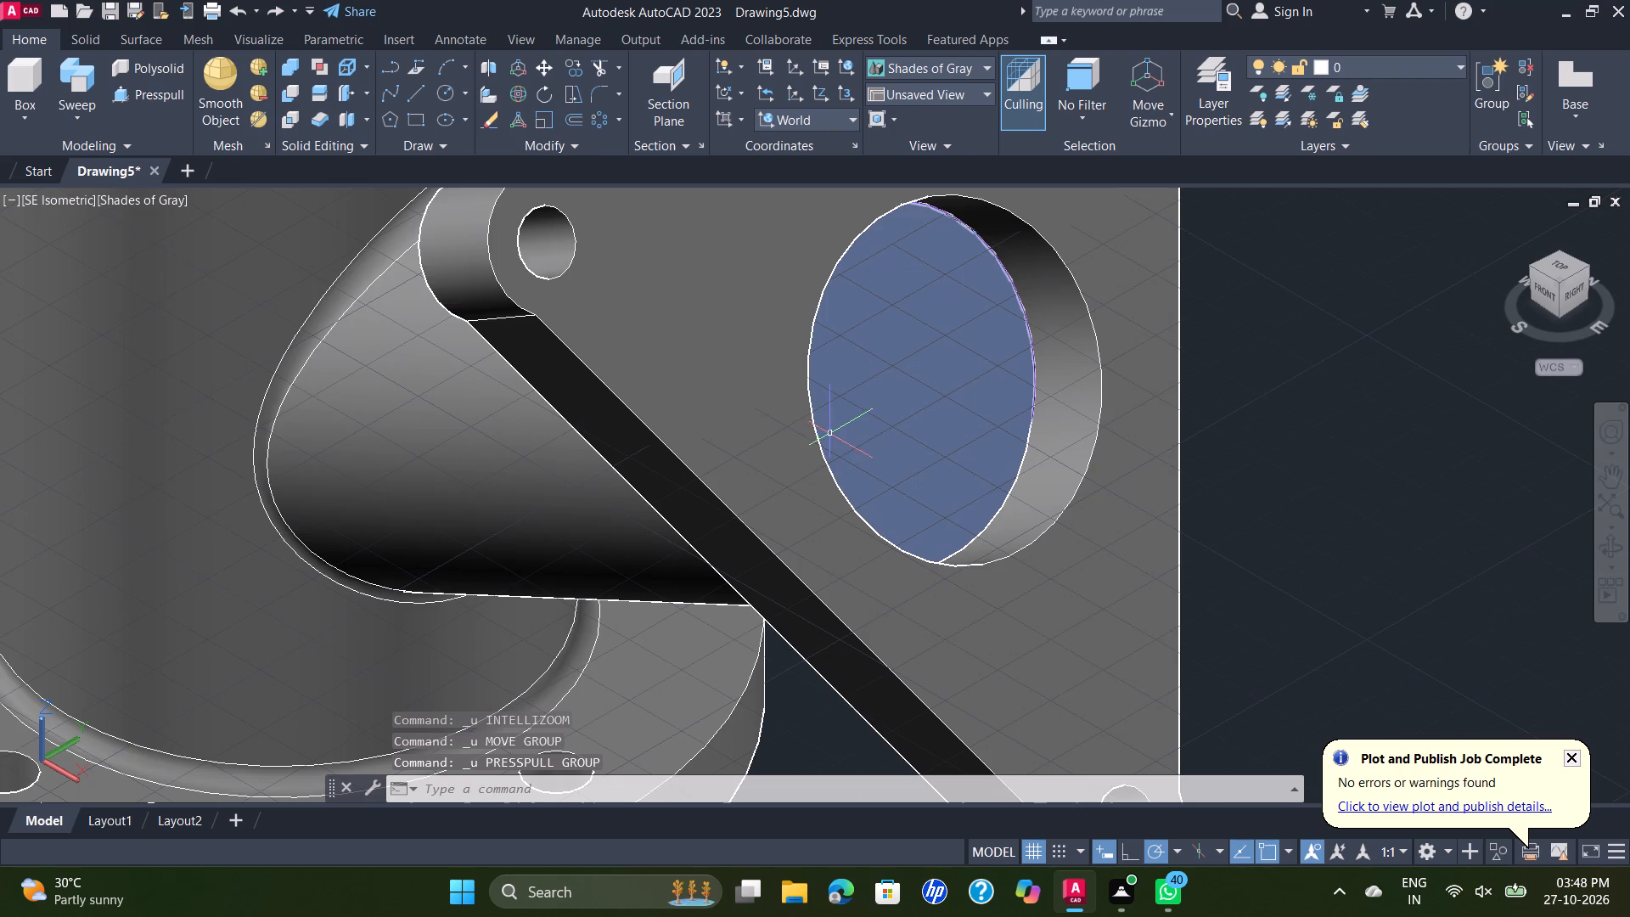
{"action": "scroll", "coordinate": [557, 481], "scroll_direction": "down", "scroll_amount": 1}
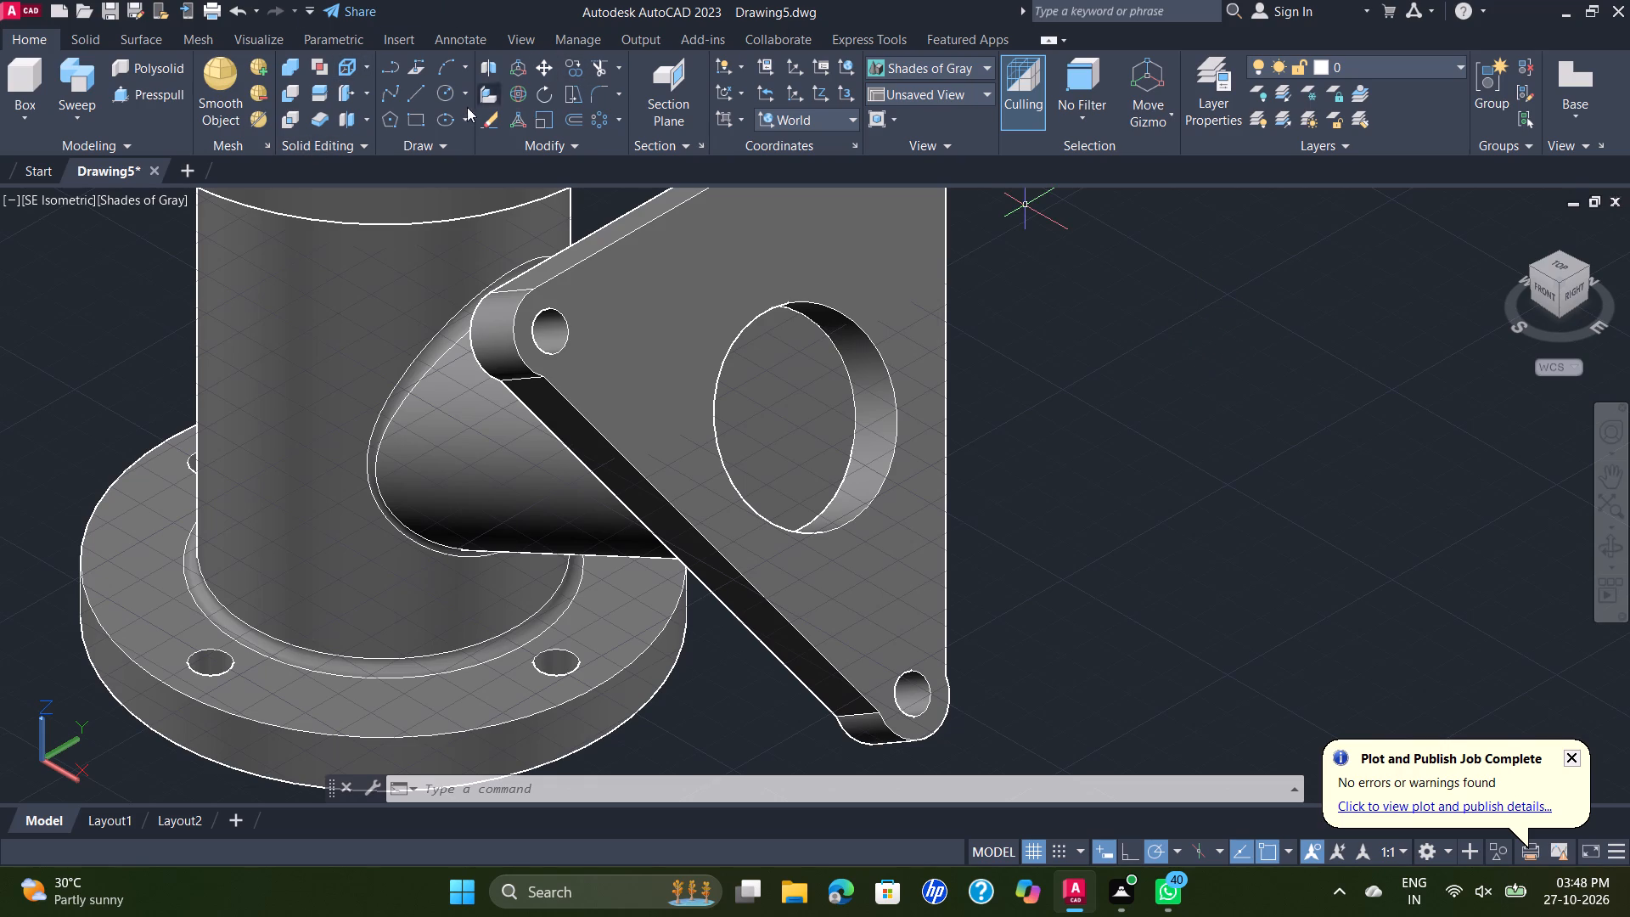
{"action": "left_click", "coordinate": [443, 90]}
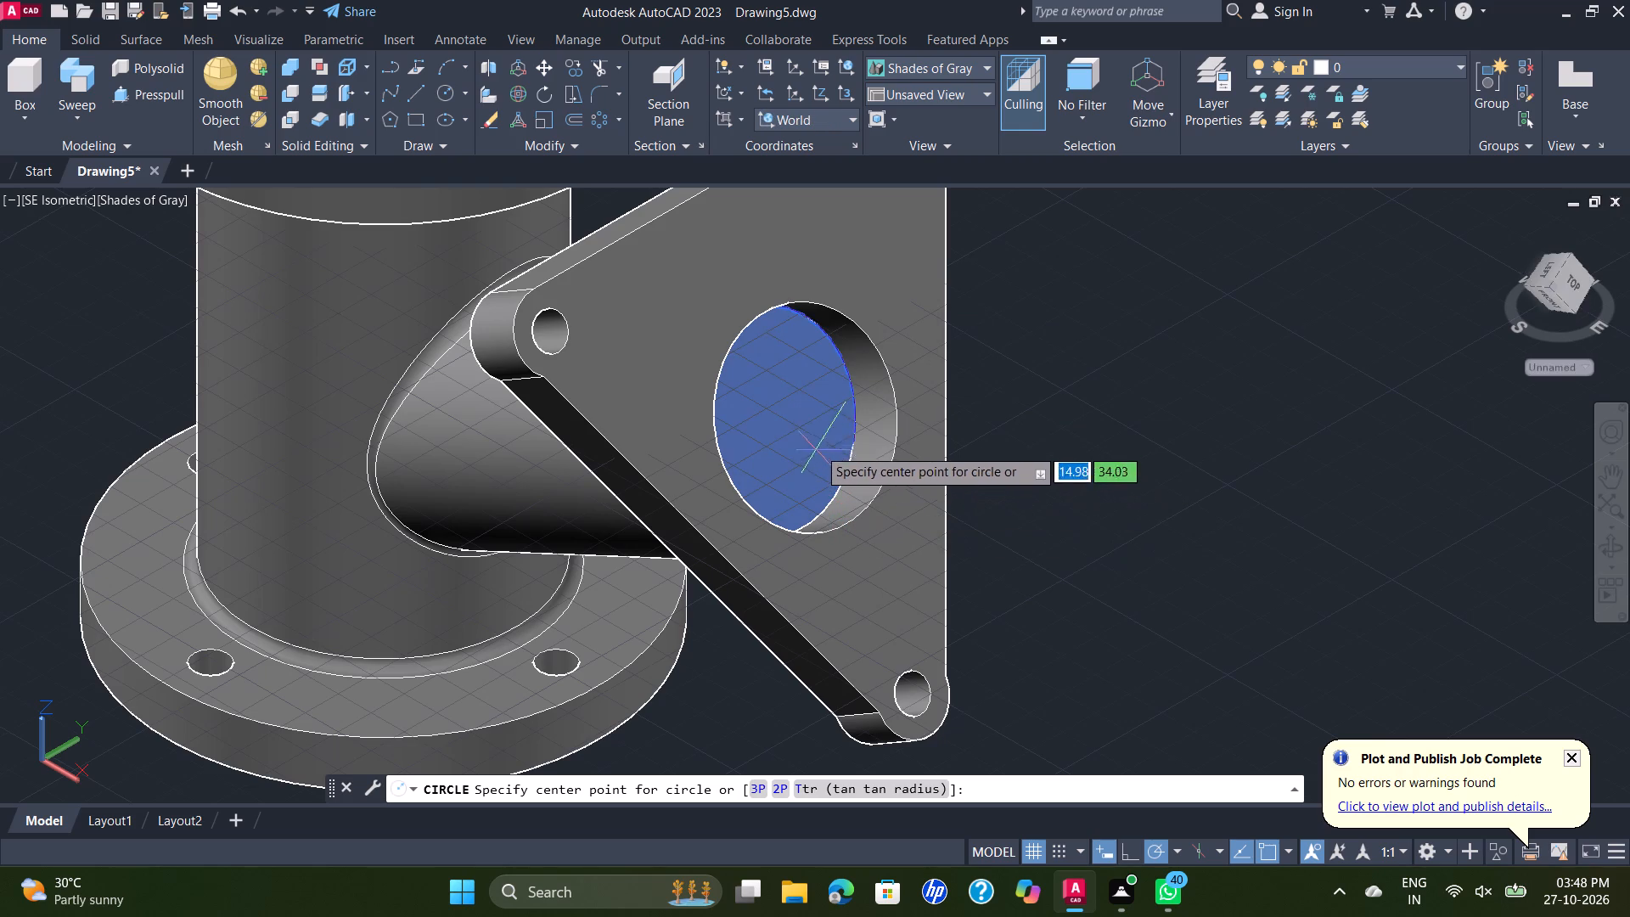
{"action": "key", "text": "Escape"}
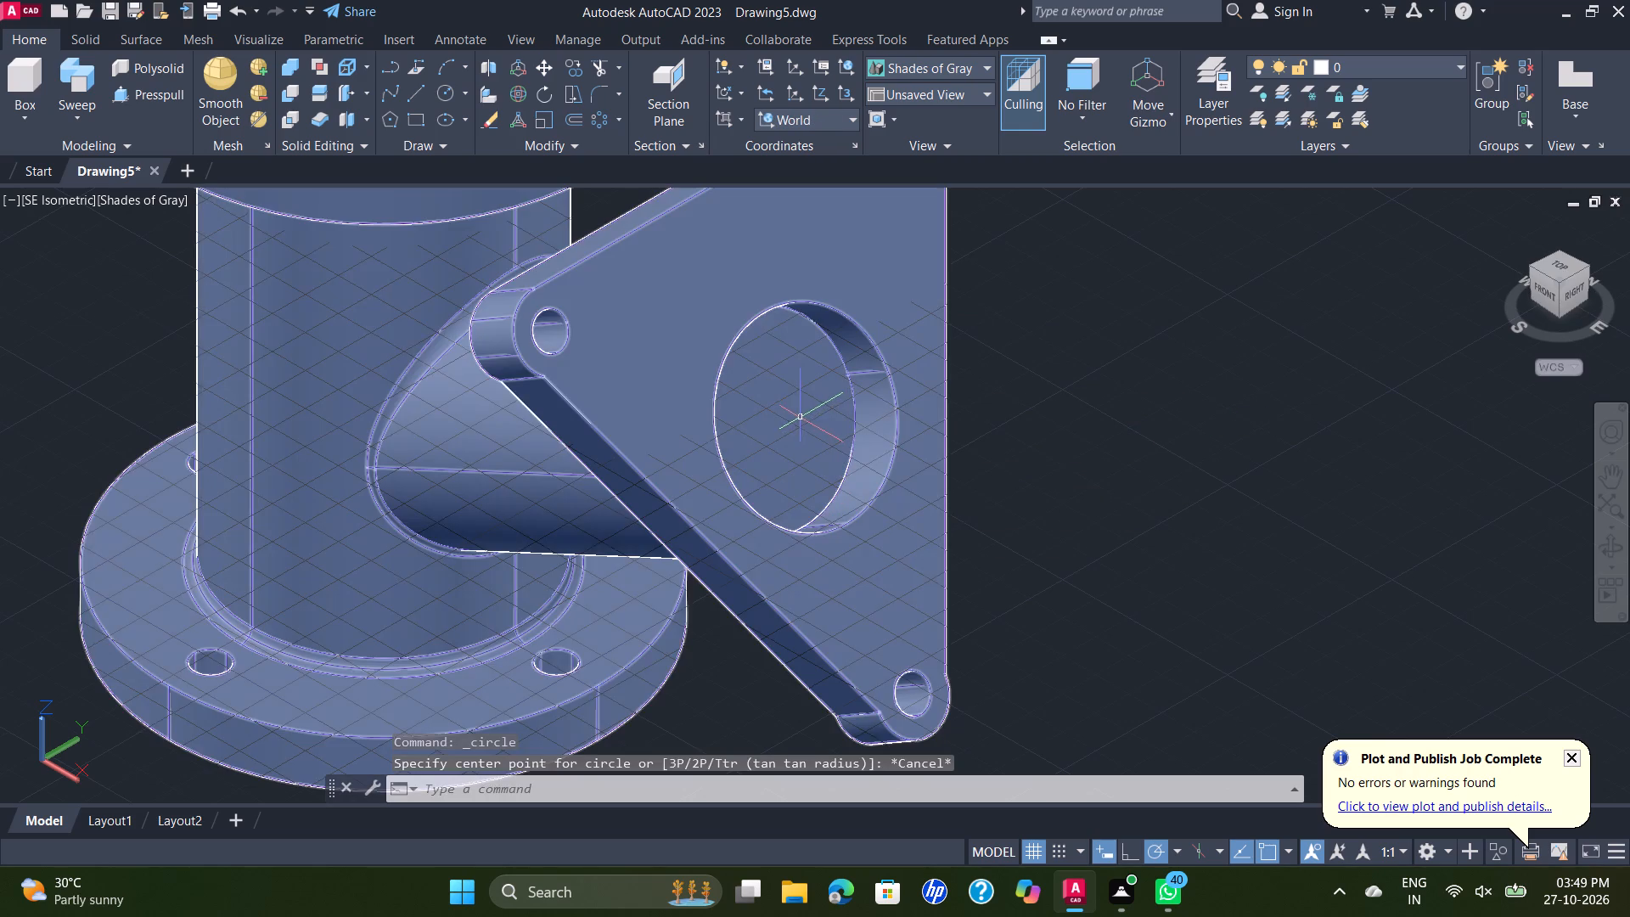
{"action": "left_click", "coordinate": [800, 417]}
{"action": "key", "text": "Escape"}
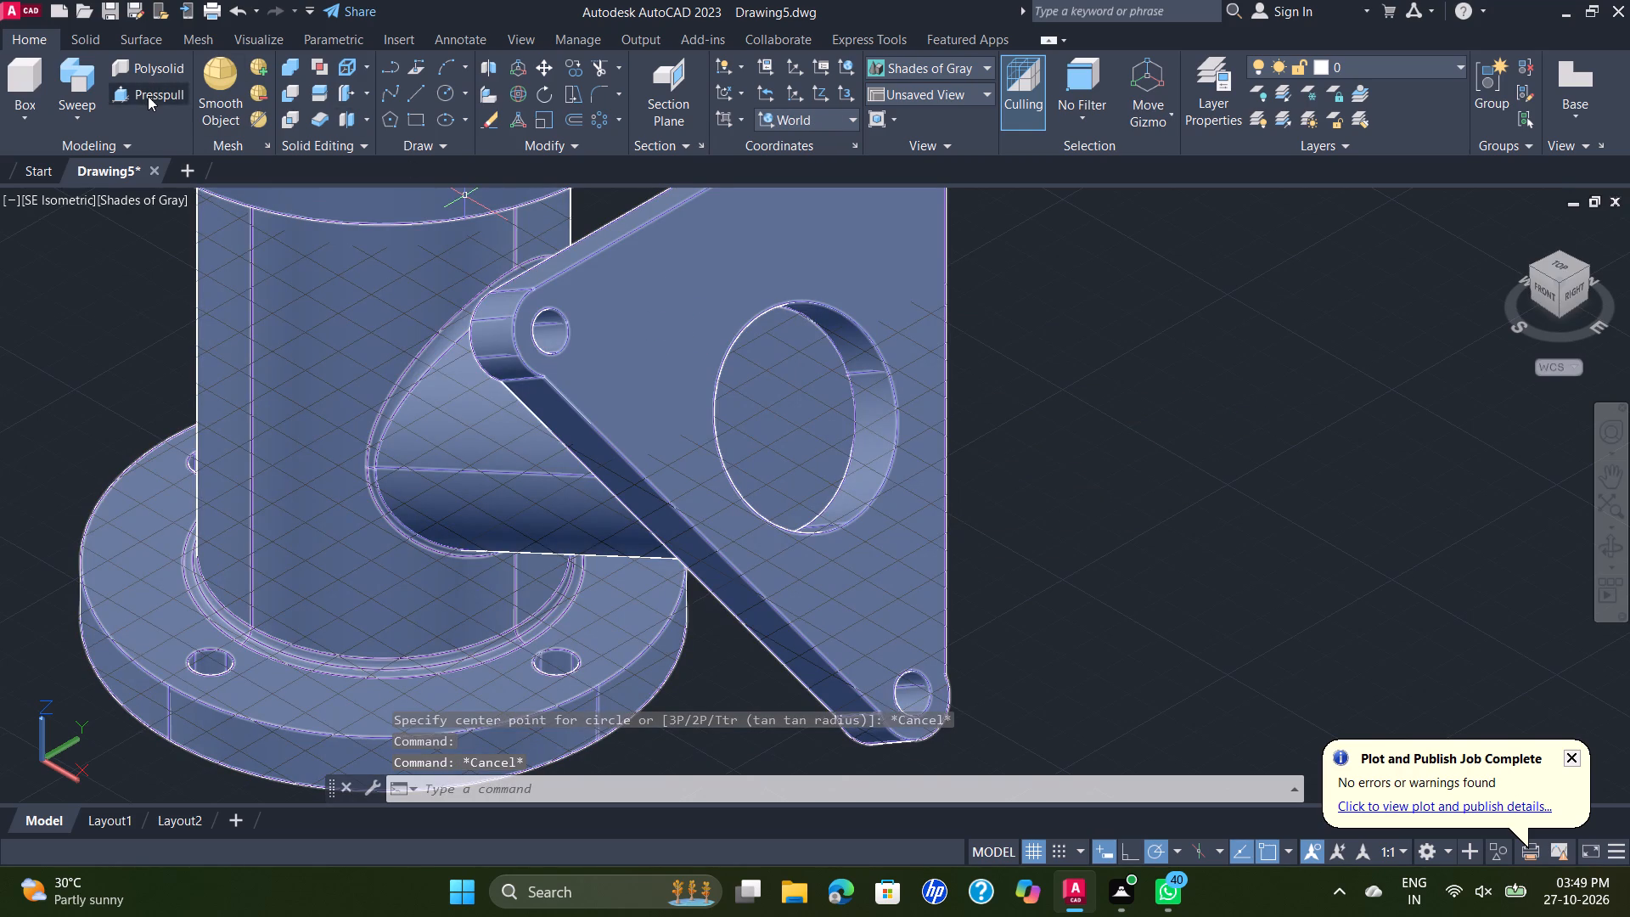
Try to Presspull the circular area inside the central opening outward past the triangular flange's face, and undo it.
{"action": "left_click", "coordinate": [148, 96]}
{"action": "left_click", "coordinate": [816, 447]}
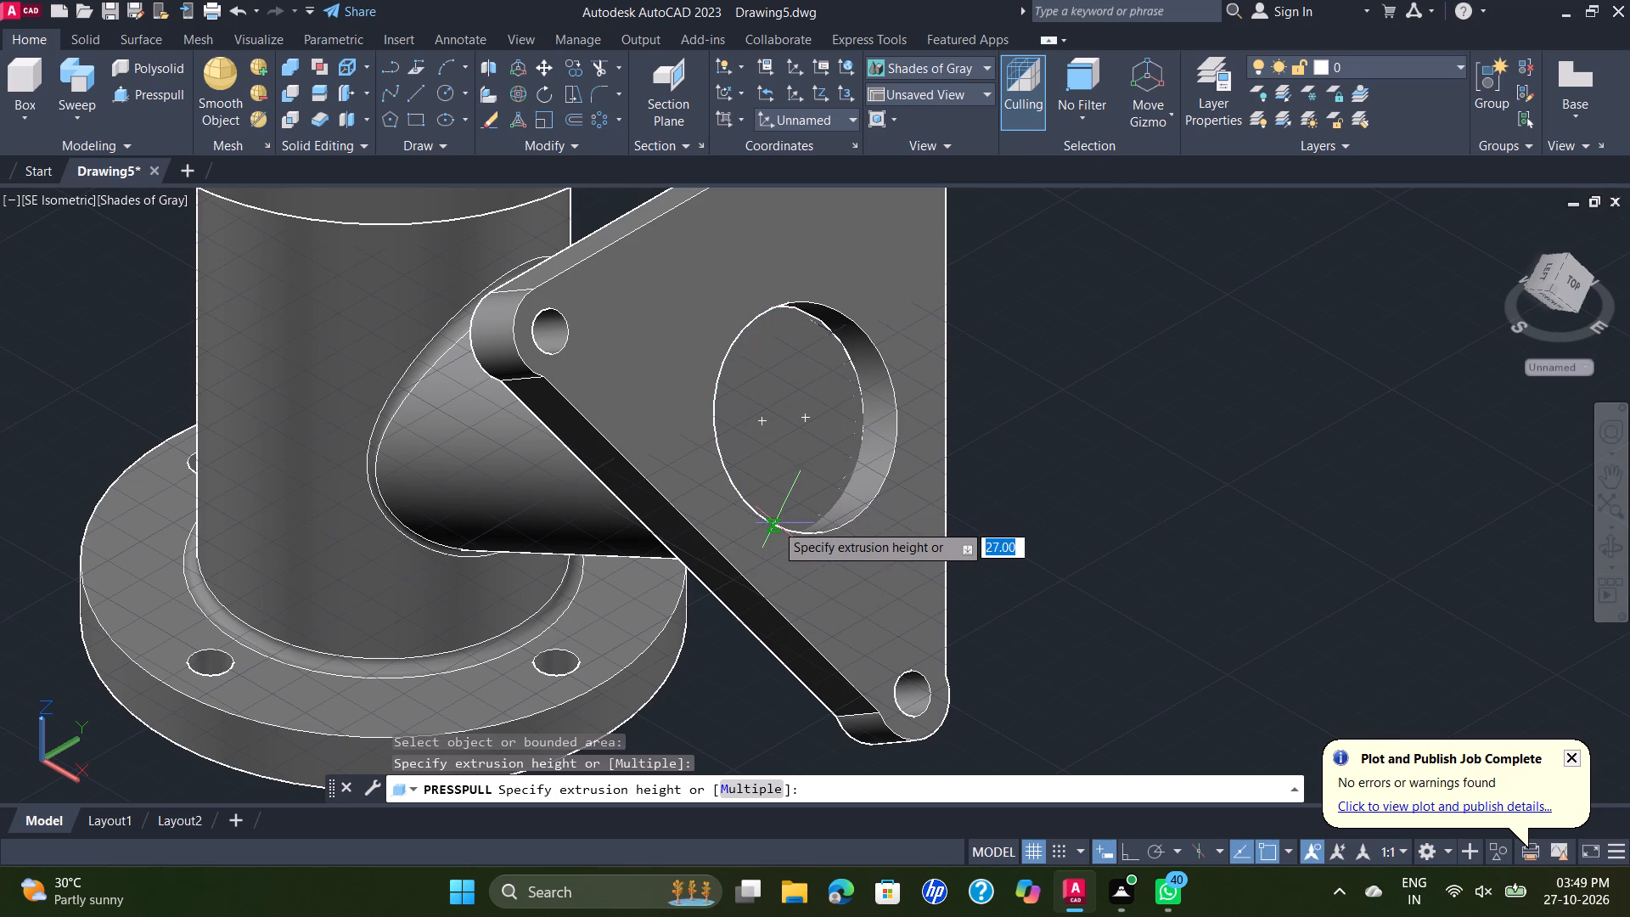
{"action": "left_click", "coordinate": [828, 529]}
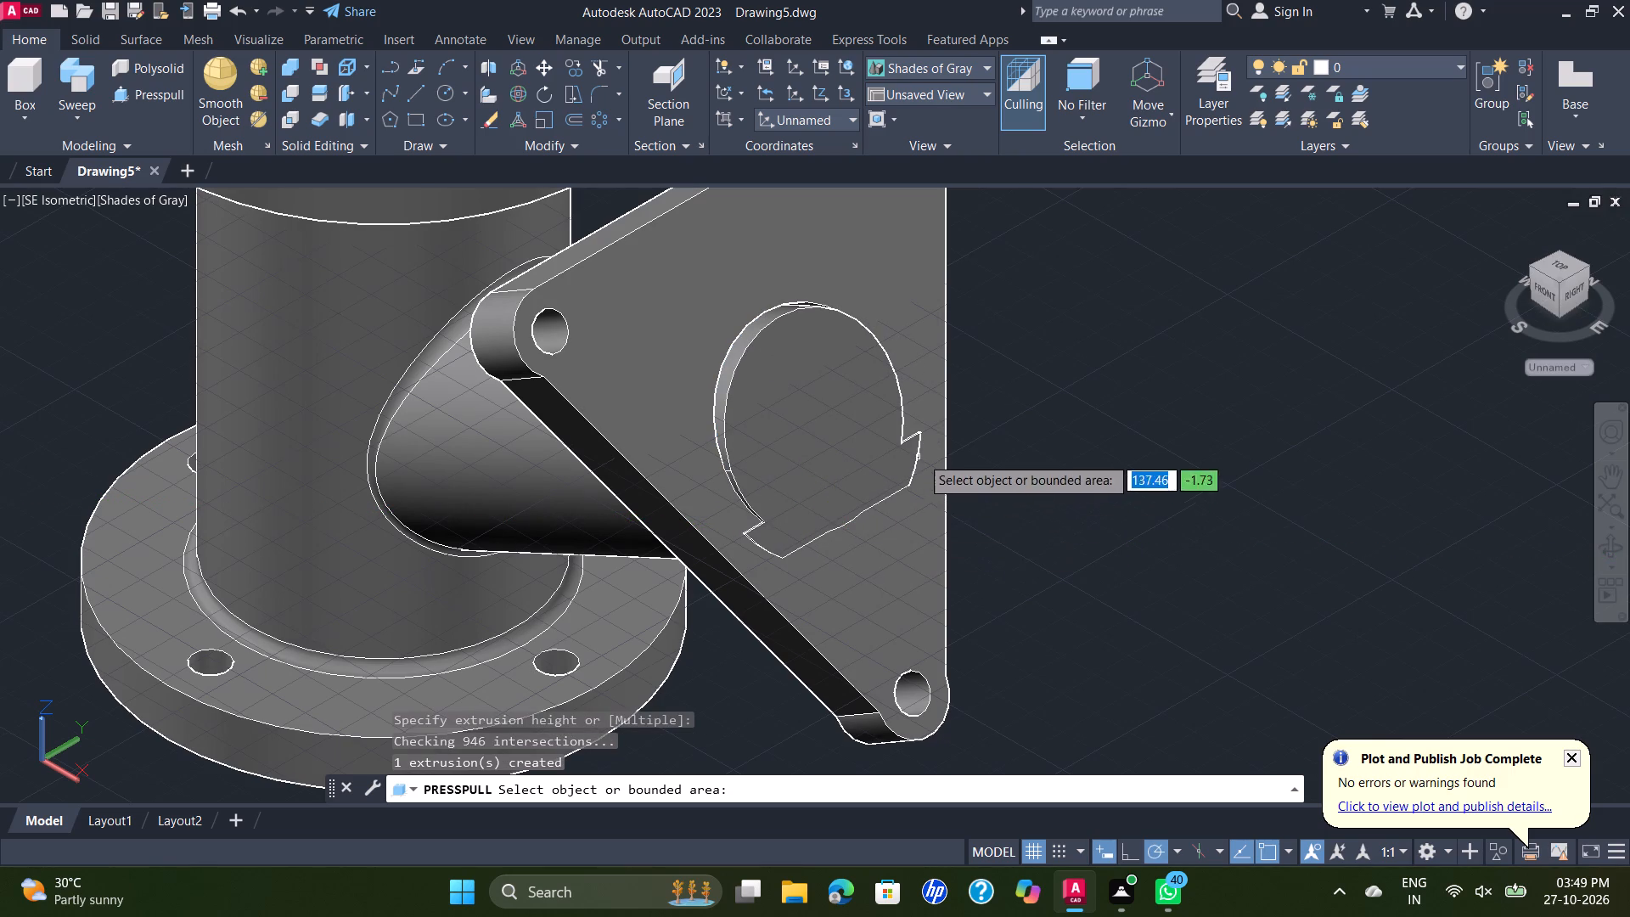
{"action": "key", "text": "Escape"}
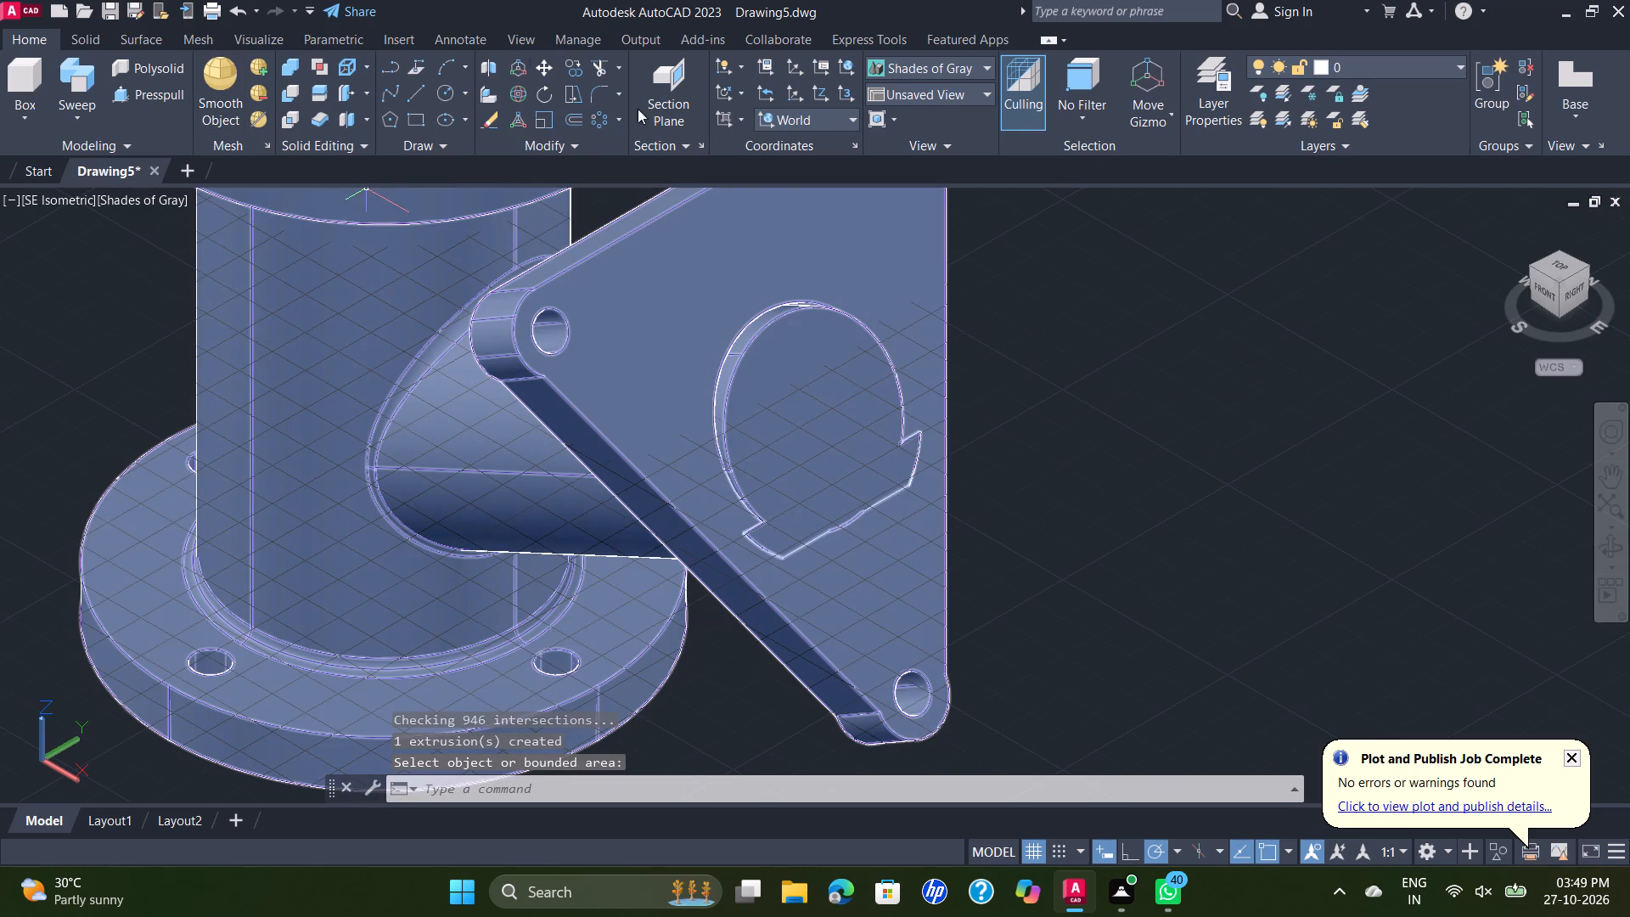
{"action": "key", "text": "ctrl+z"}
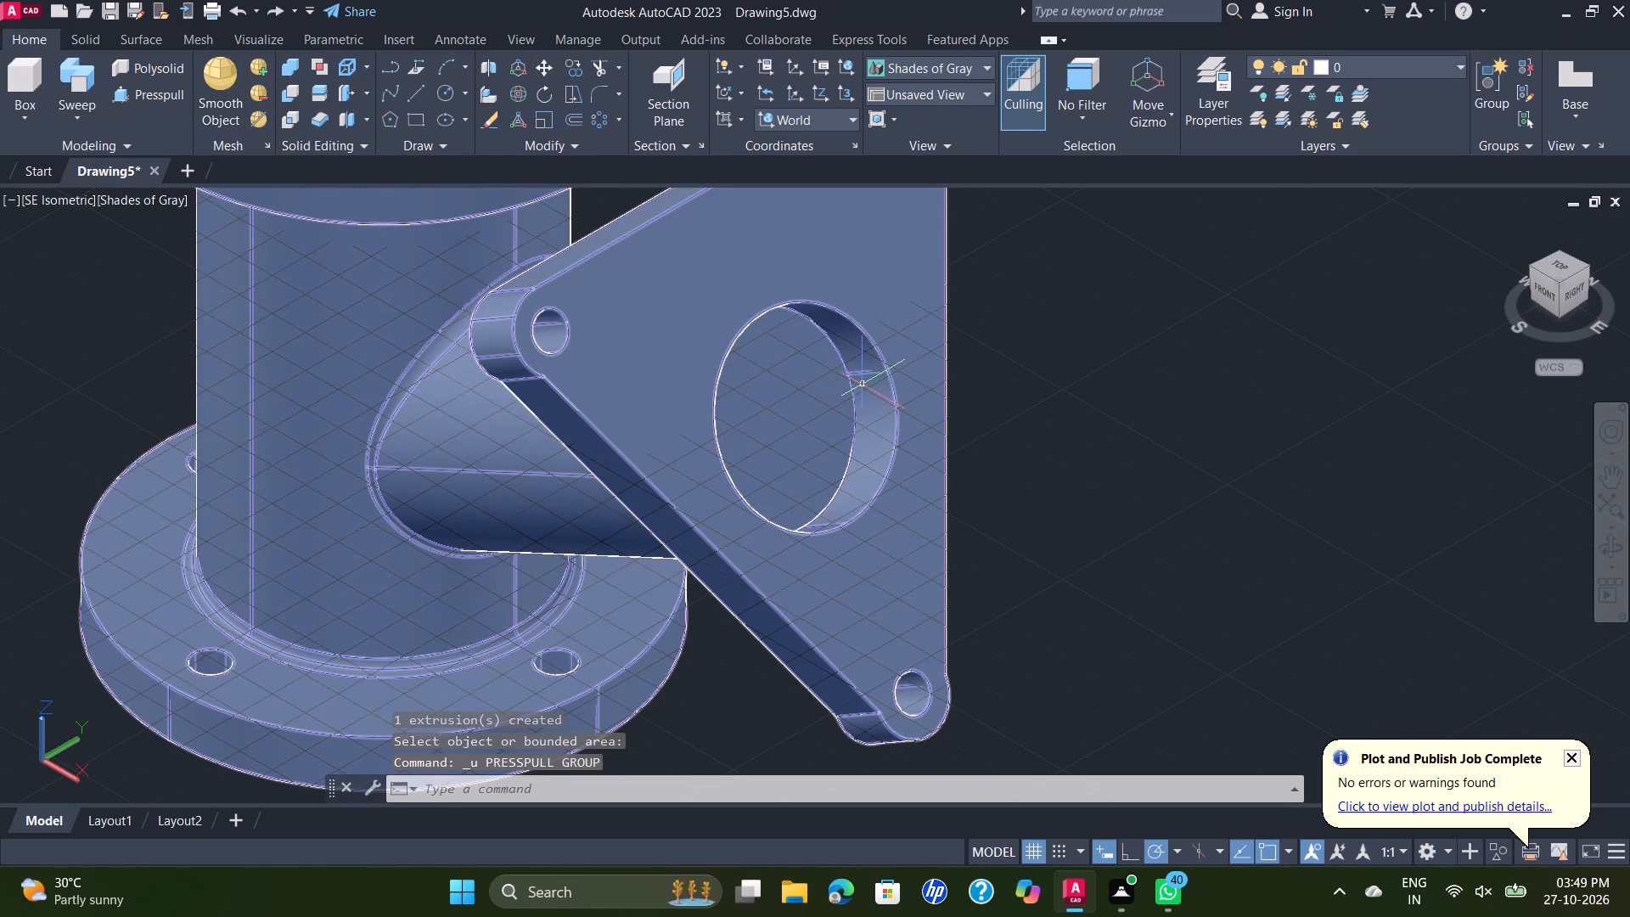
Examine the triangular flange, its central opening and the branch from several sides, and restore the SE Isometric view.
{"action": "middle_click_drag", "start_coordinate": [1012, 365], "coordinate": [1019, 368], "text": "shift"}
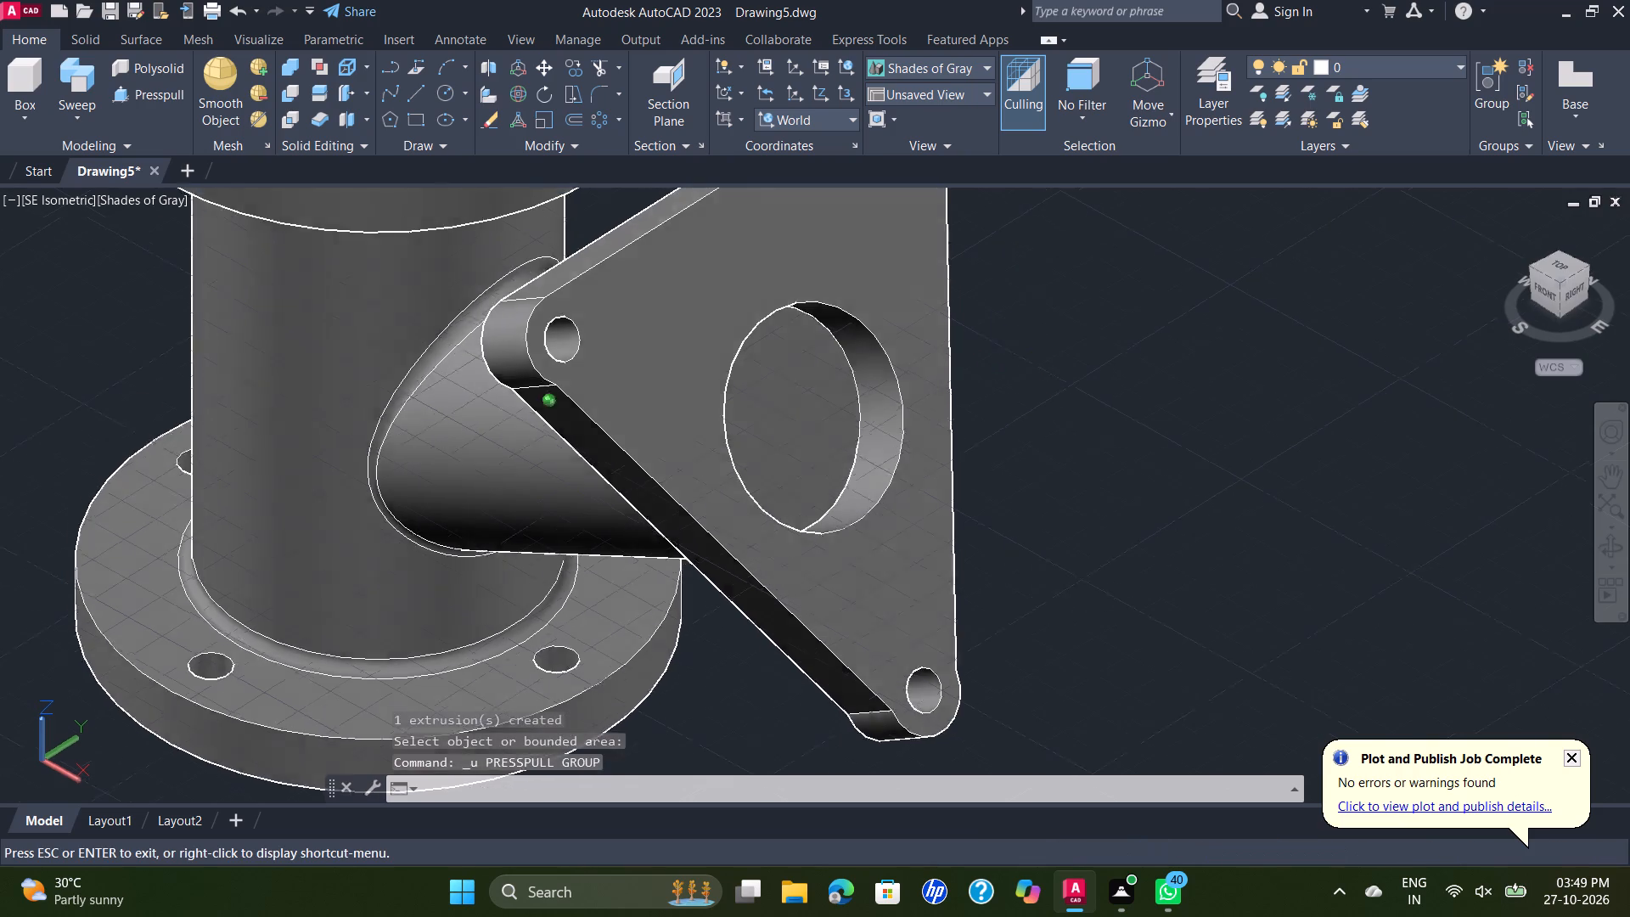
{"action": "middle_click_drag", "start_coordinate": [1019, 368], "coordinate": [862, 337], "text": "shift"}
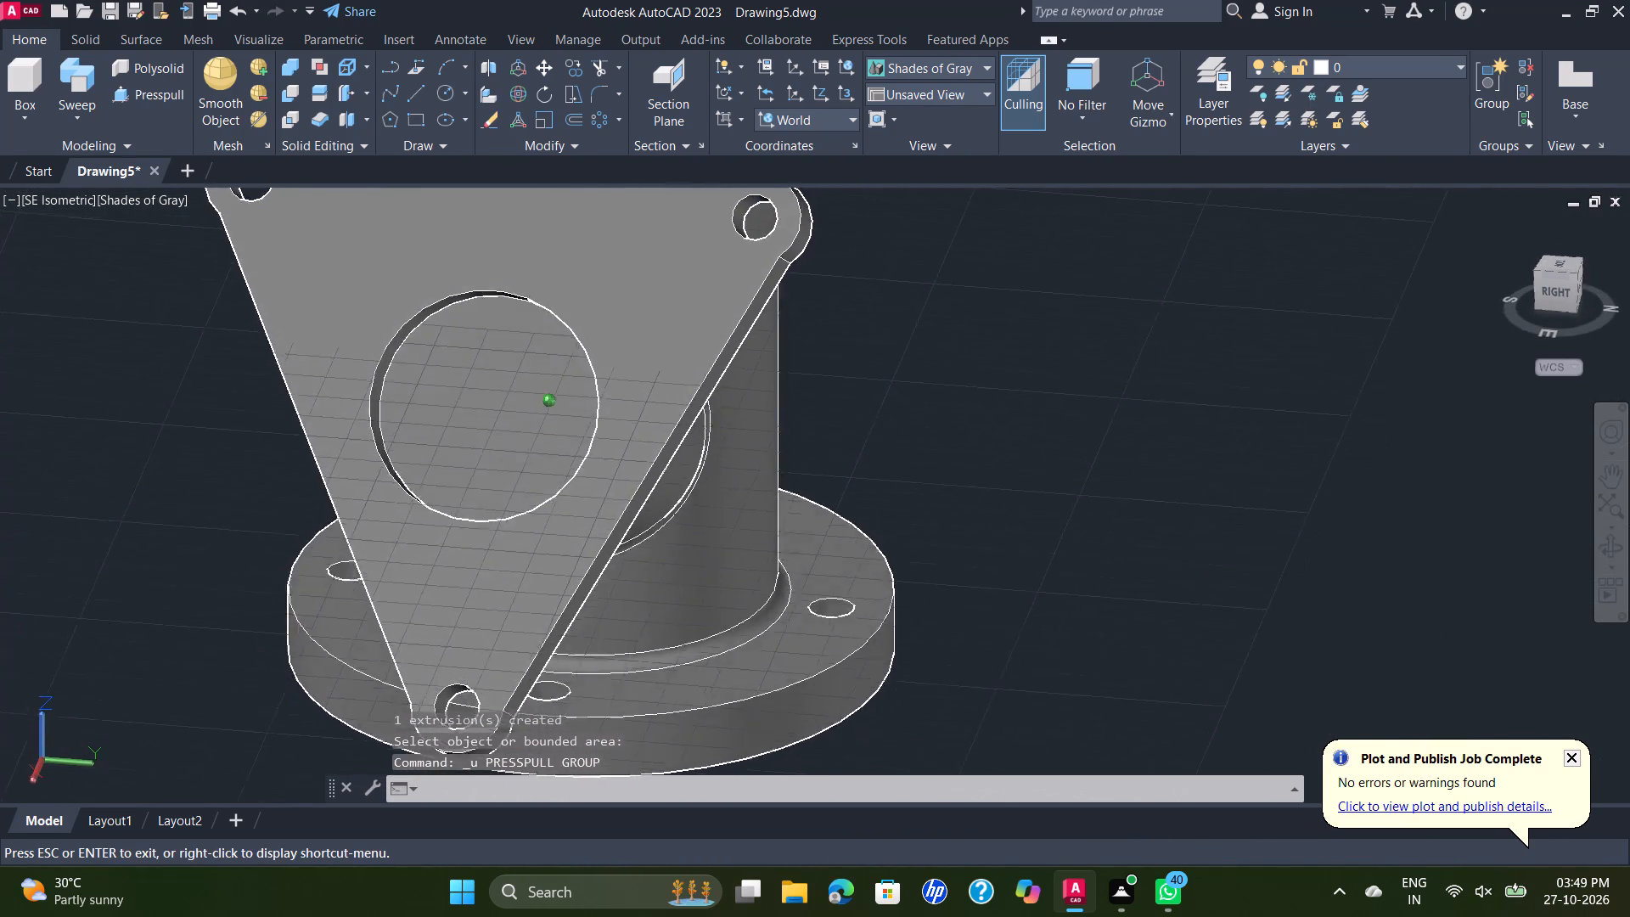
{"action": "middle_click_drag", "start_coordinate": [862, 337], "coordinate": [895, 368], "text": "shift"}
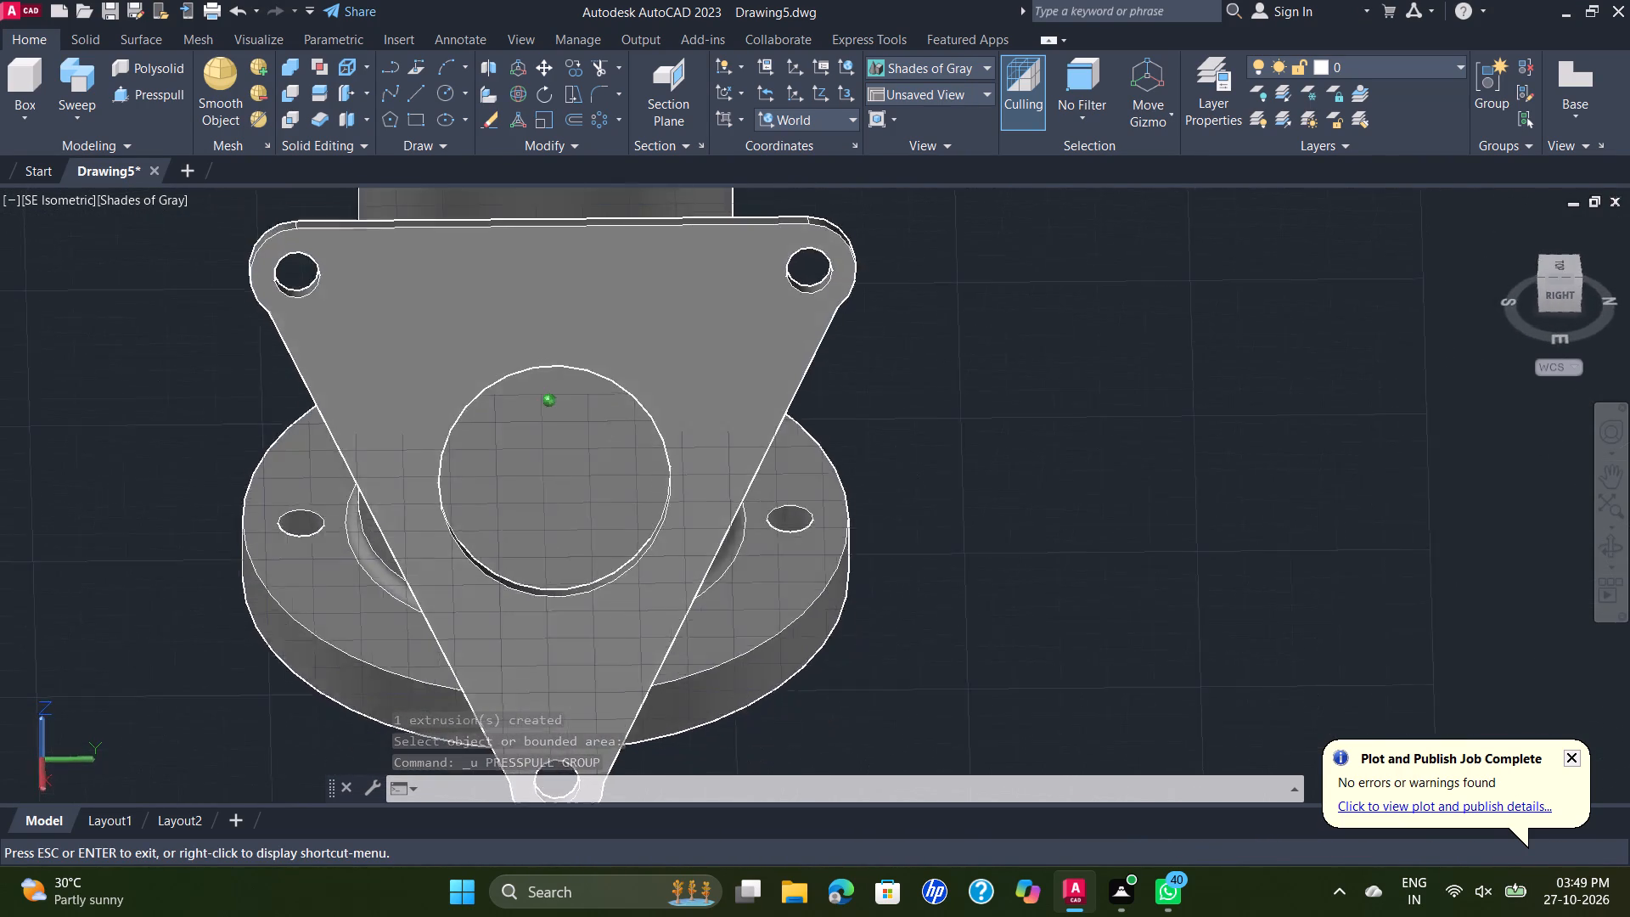
{"action": "middle_click_drag", "start_coordinate": [895, 368], "coordinate": [1138, 348], "text": "shift"}
{"action": "scroll", "coordinate": [1138, 348], "scroll_direction": "down", "scroll_amount": 1}
{"action": "middle_click_drag", "start_coordinate": [1126, 352], "coordinate": [1065, 455]}
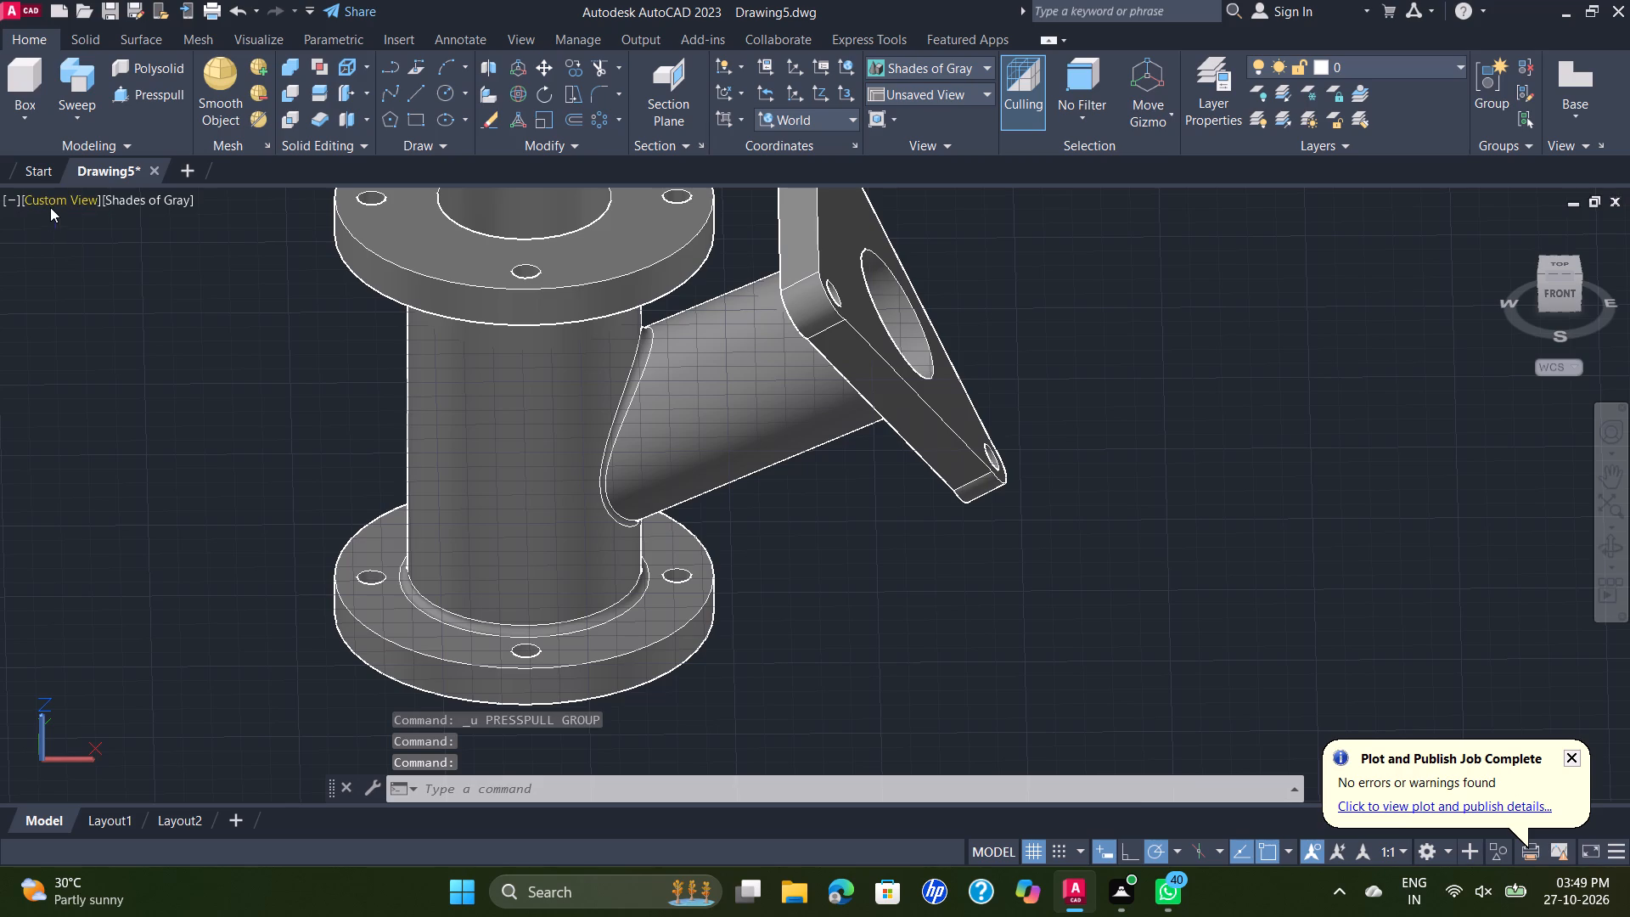
{"action": "left_click", "coordinate": [52, 207]}
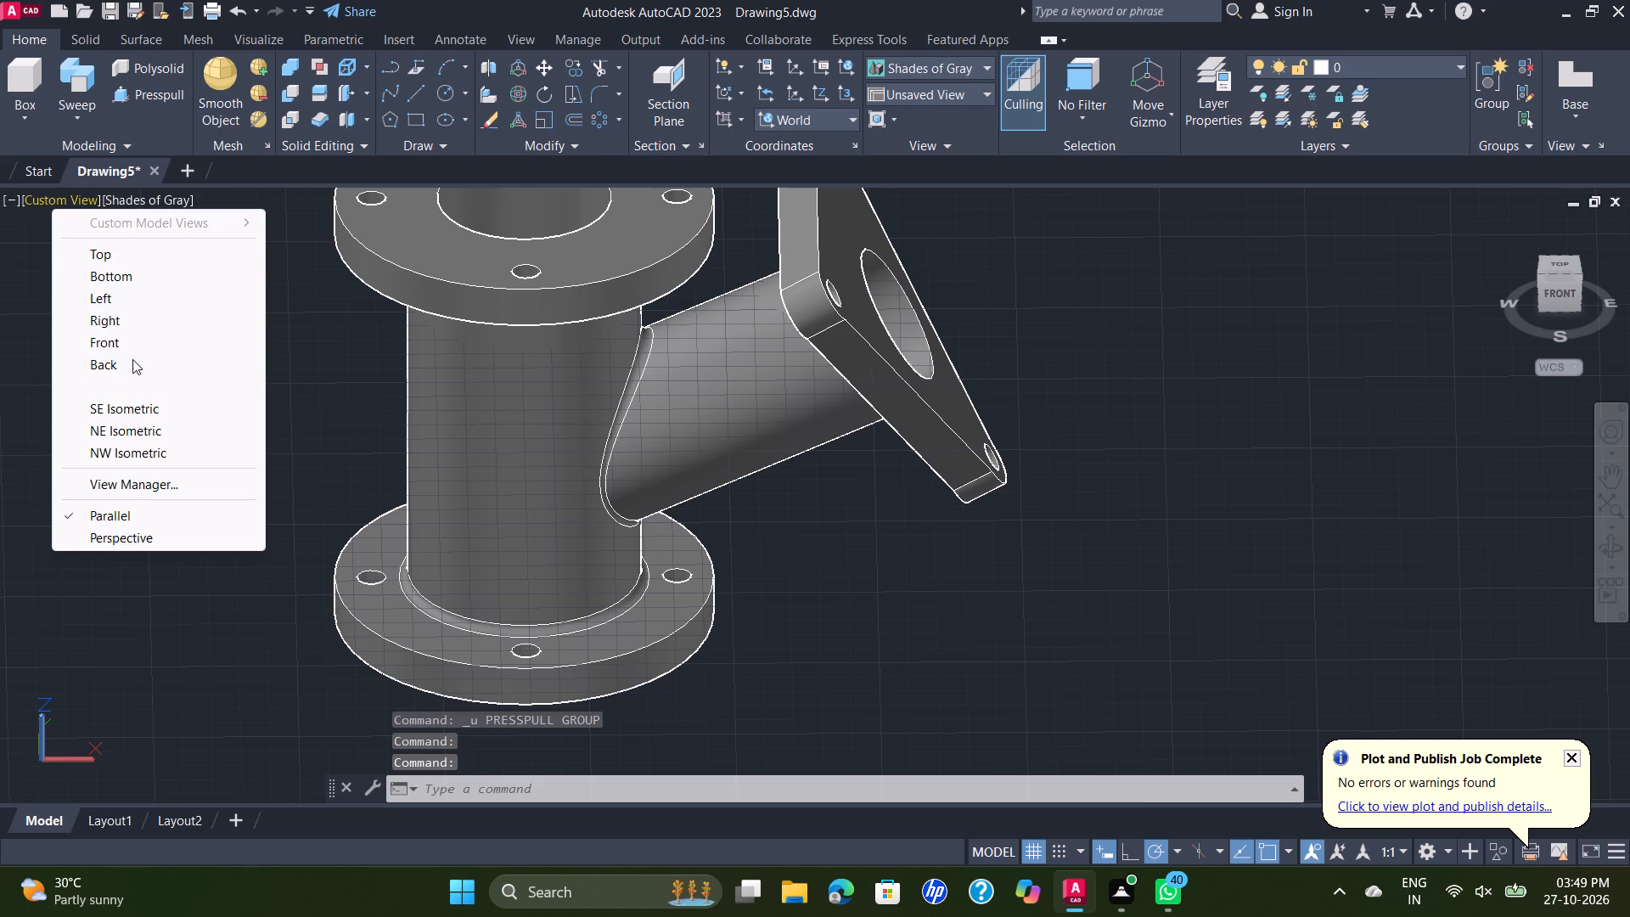
{"action": "left_click", "coordinate": [151, 413]}
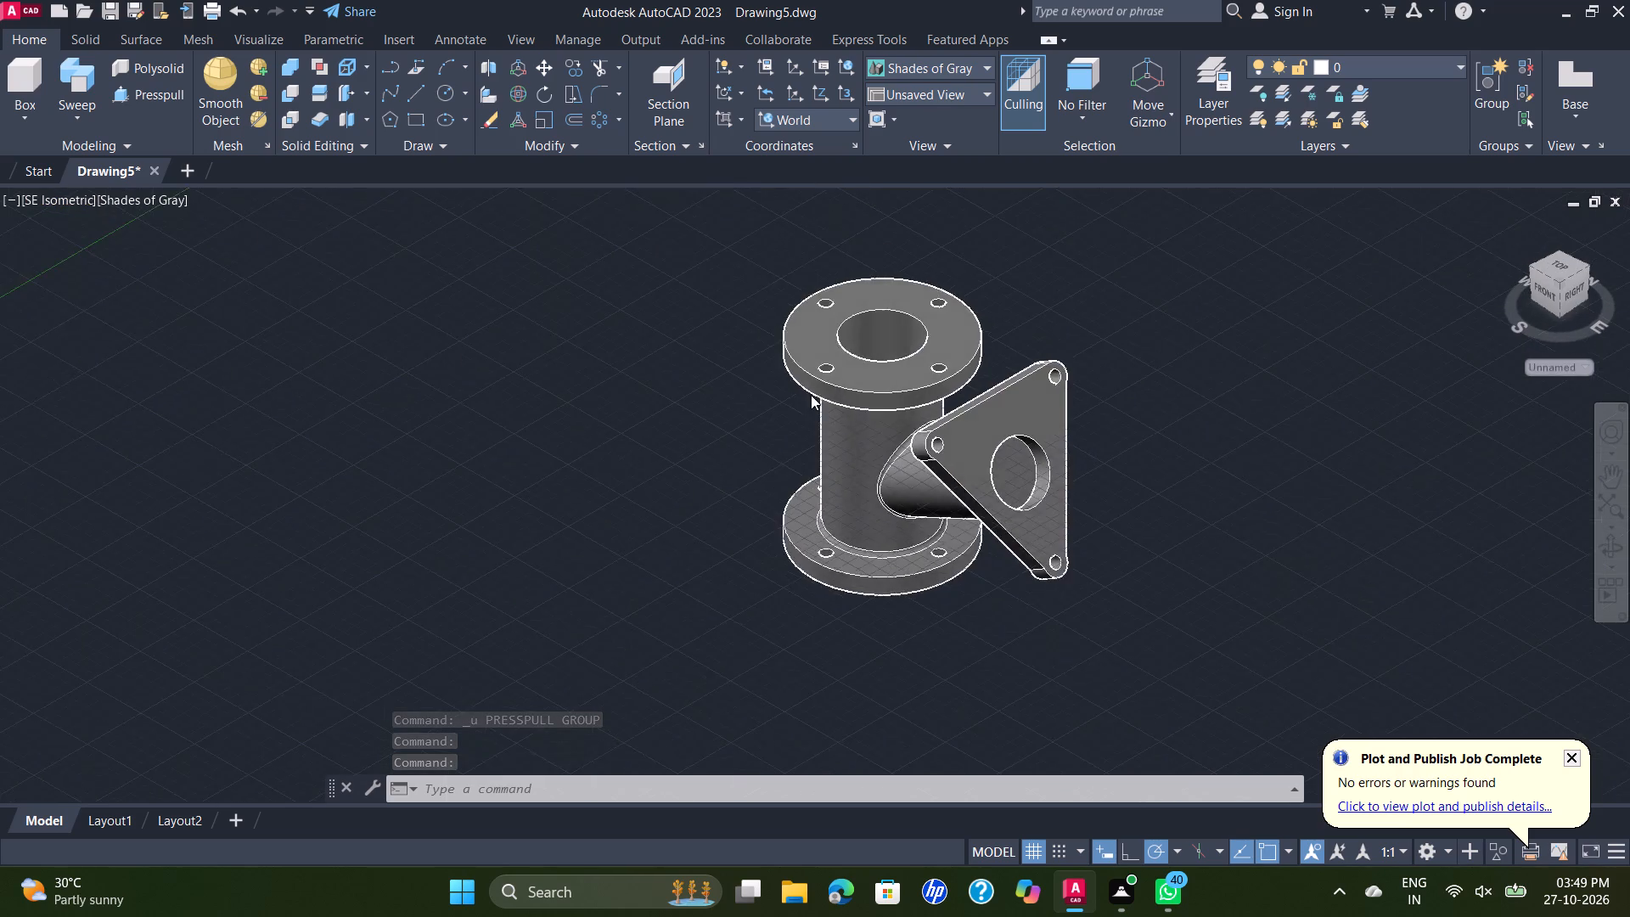
{"action": "scroll", "coordinate": [874, 443], "scroll_direction": "up", "scroll_amount": 1}
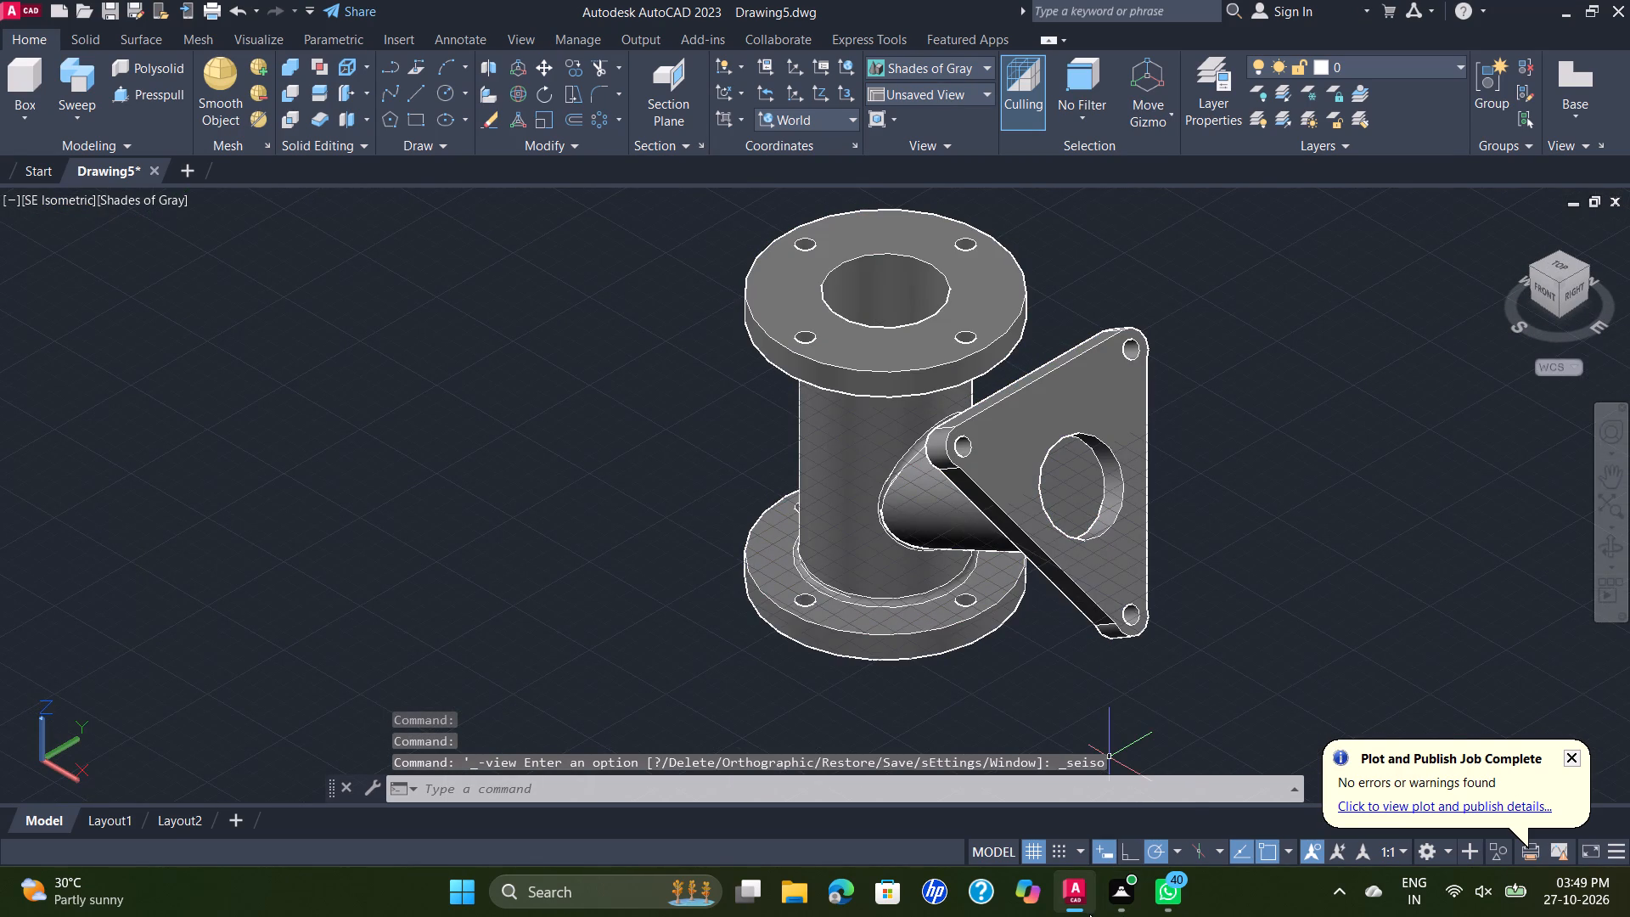
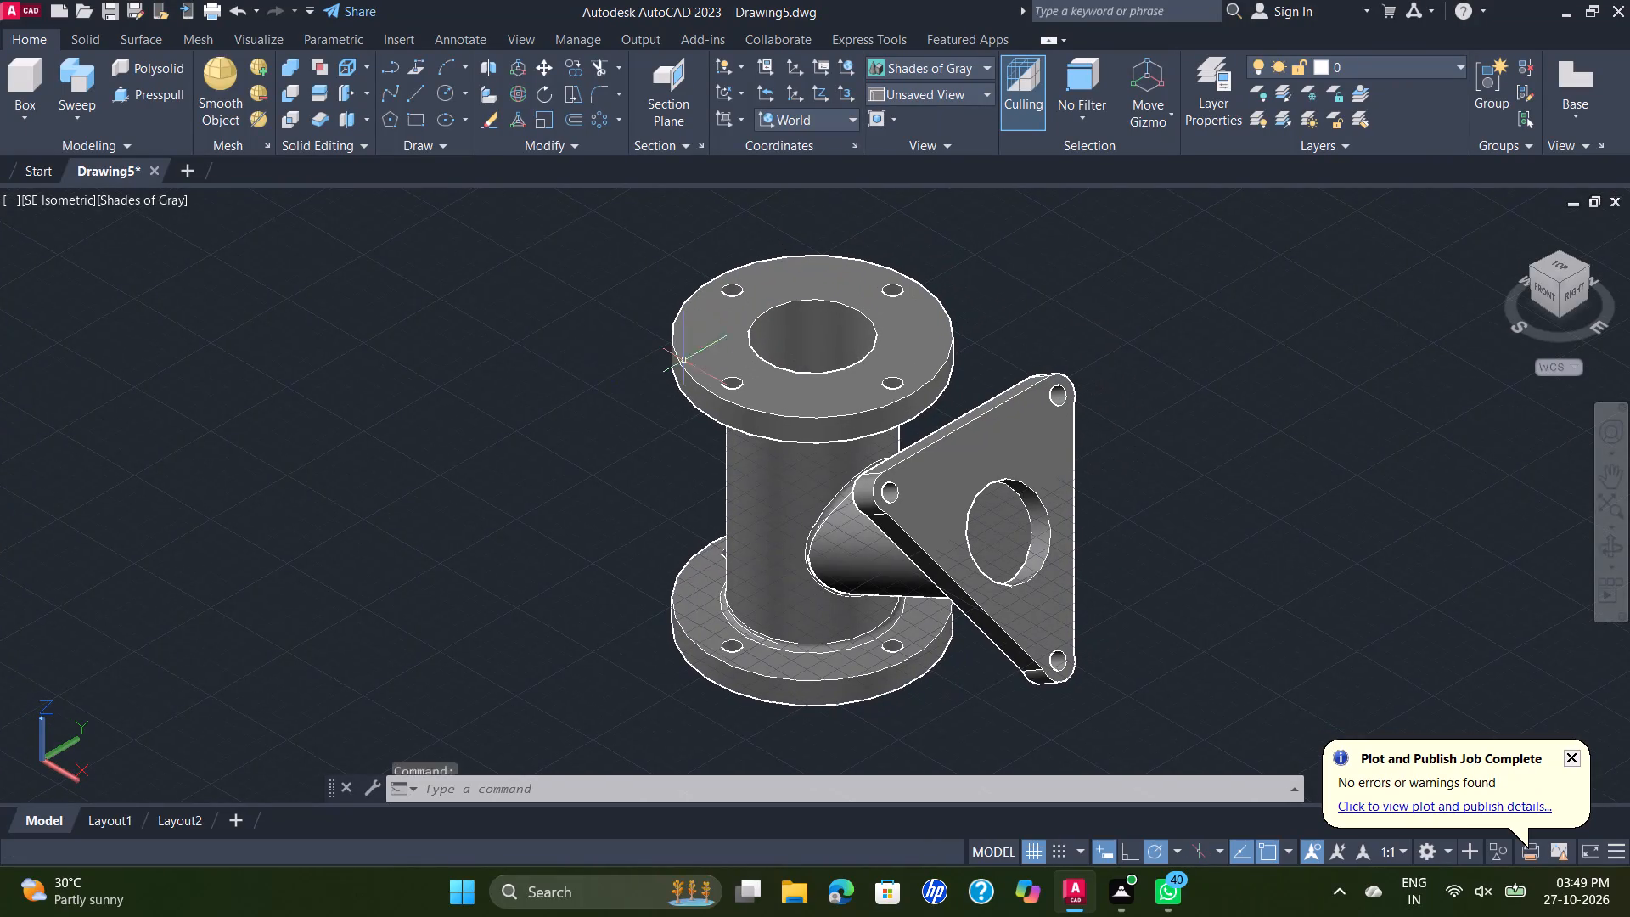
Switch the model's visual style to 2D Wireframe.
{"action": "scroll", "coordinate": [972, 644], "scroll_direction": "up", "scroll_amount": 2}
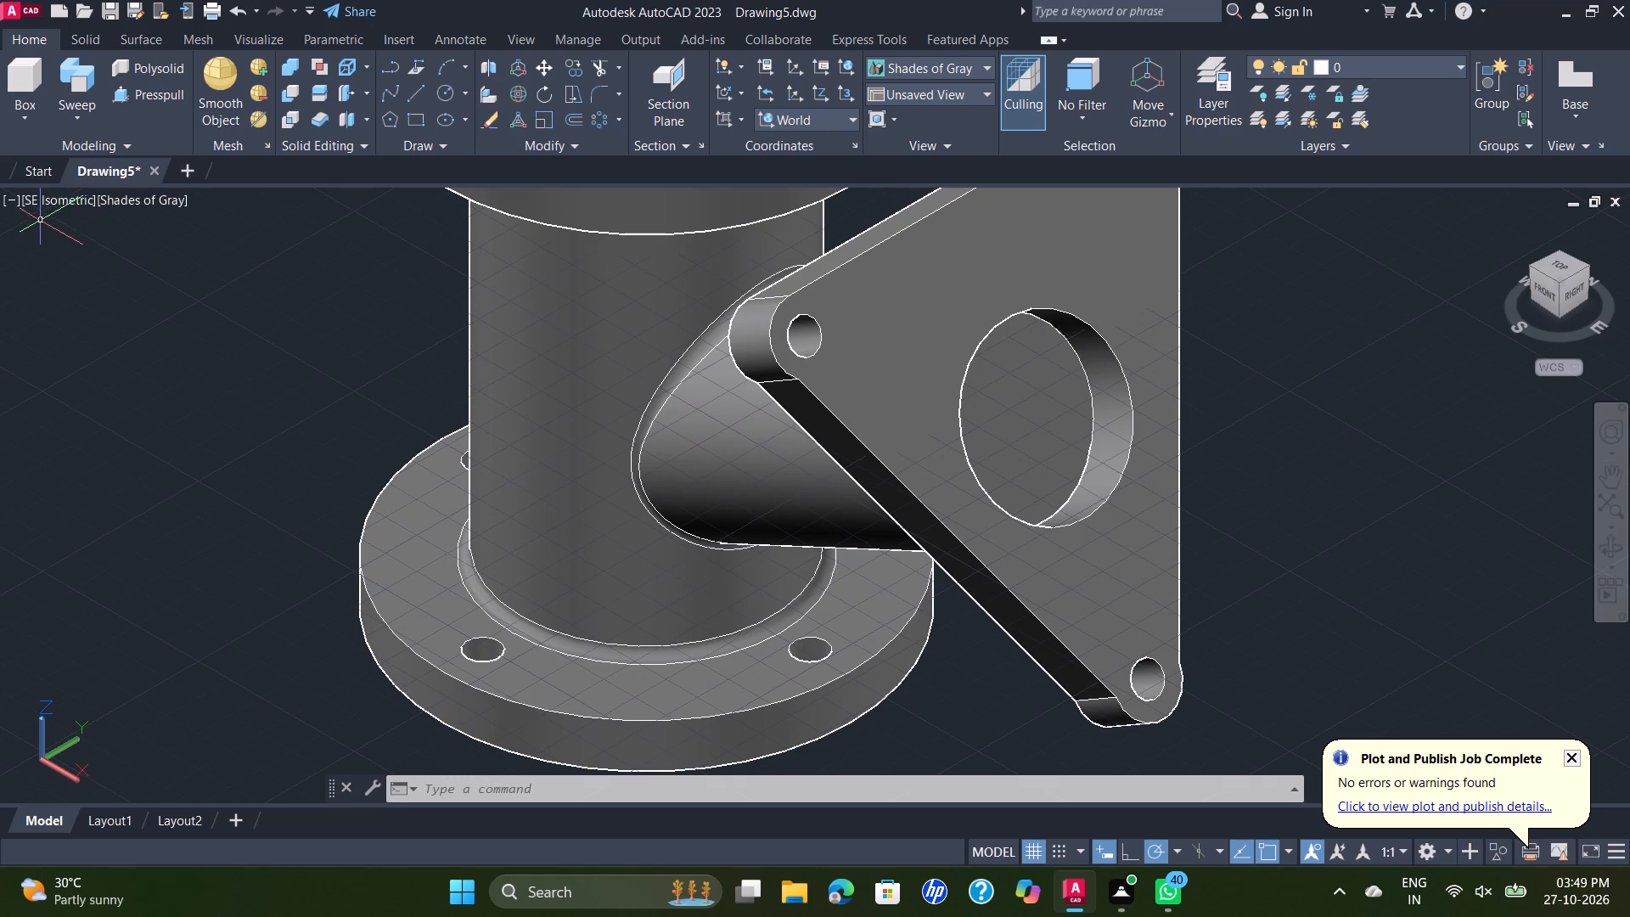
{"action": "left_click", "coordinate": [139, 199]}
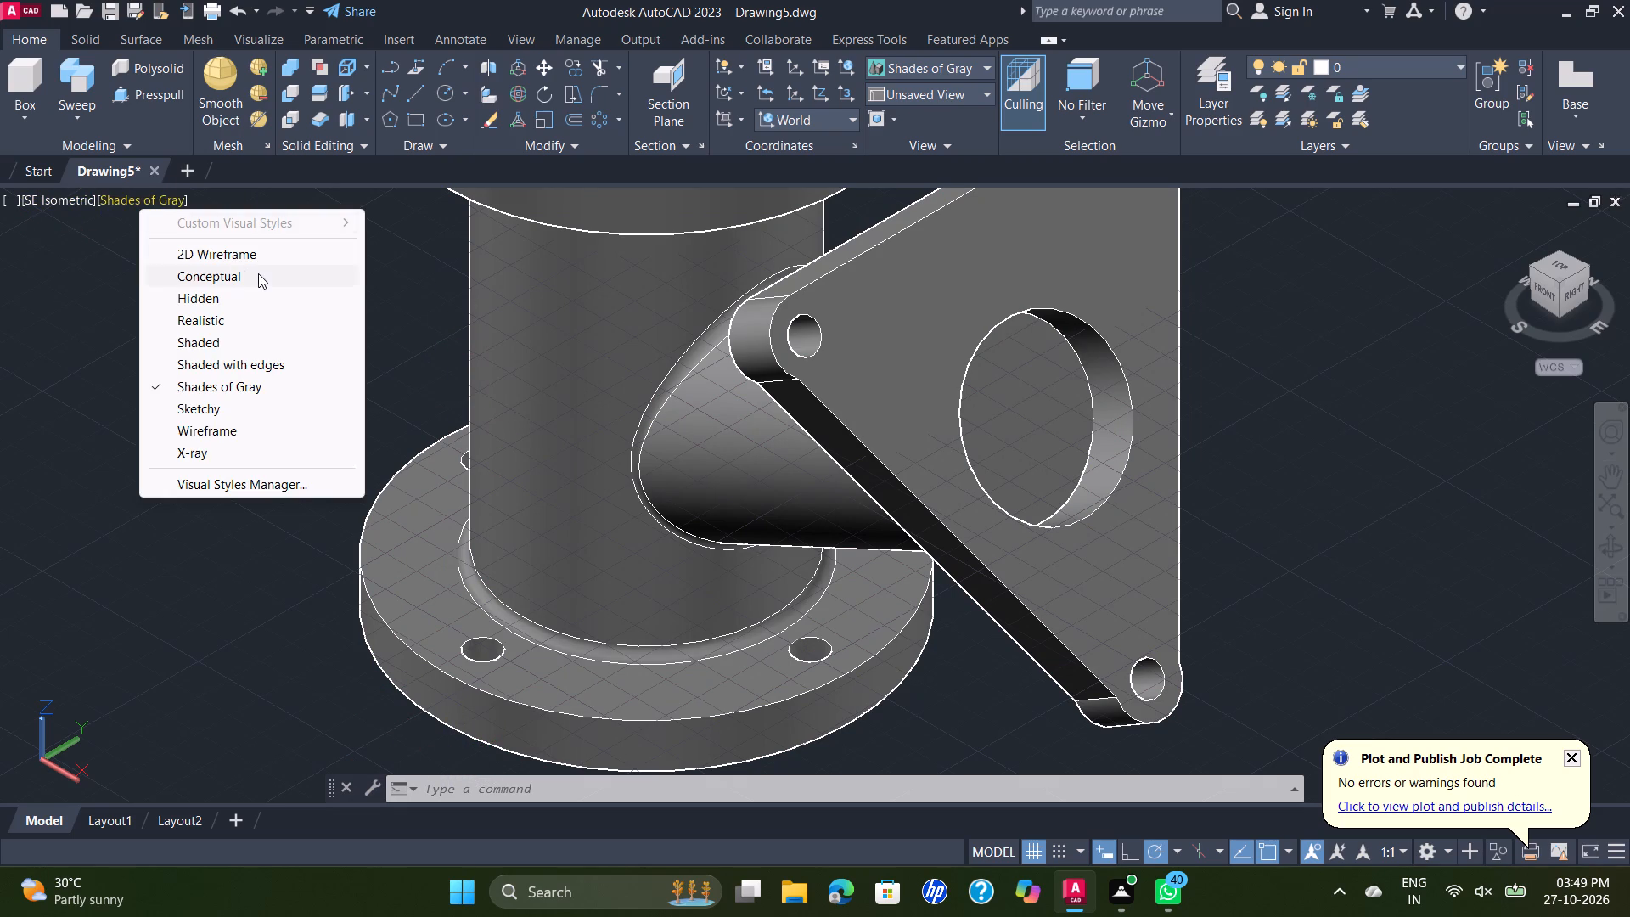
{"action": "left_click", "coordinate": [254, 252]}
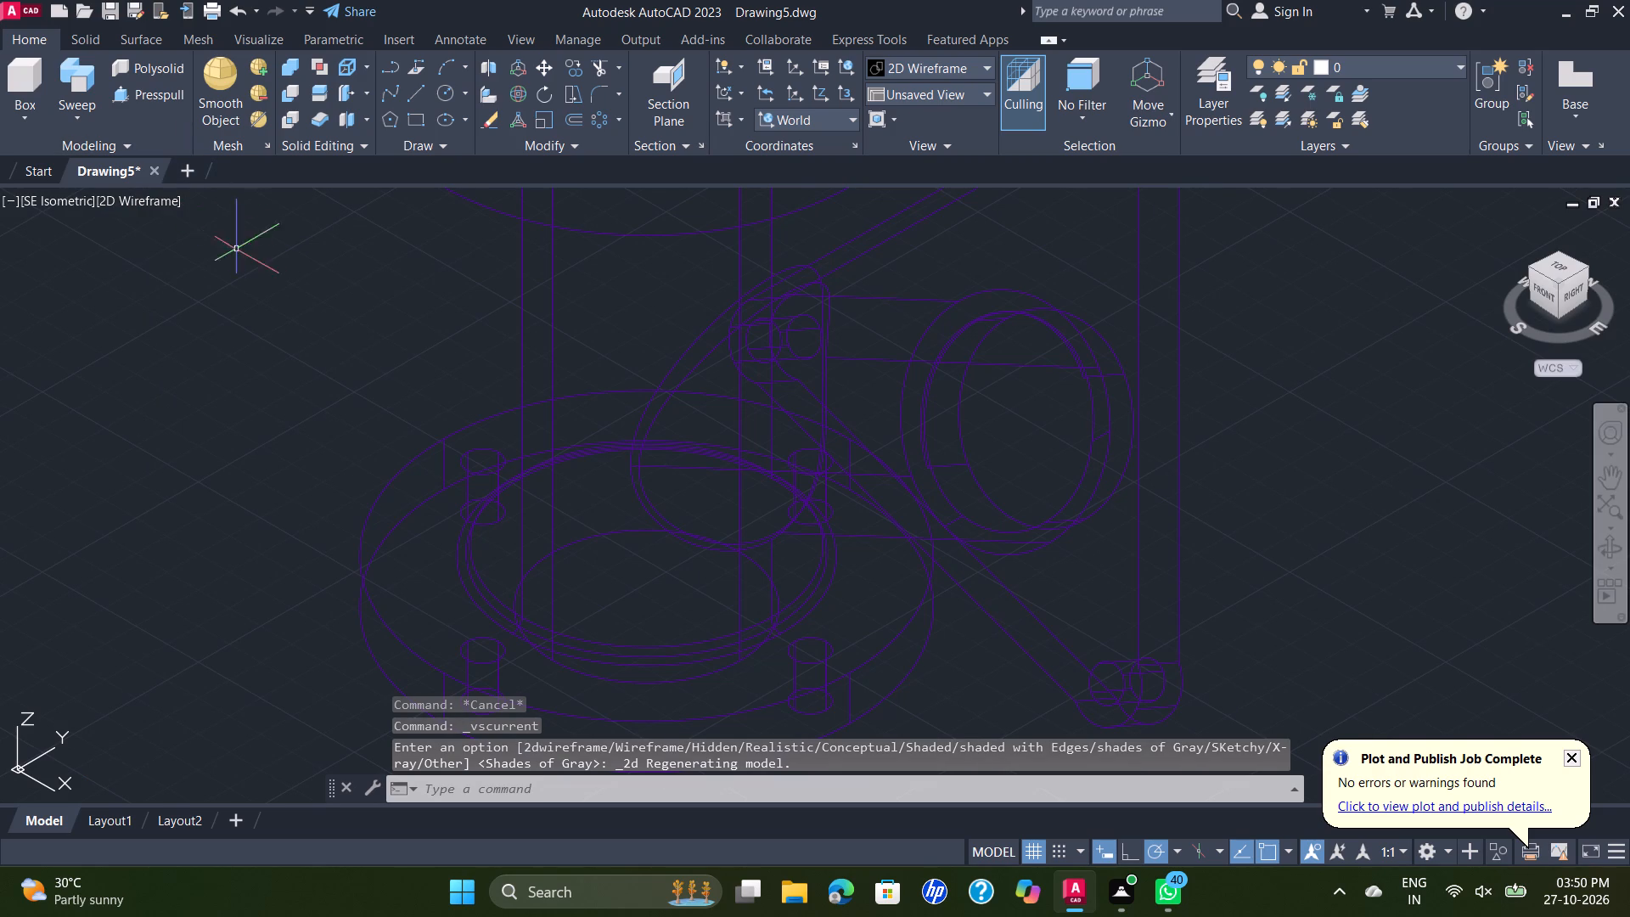
Set the model's visual style to Realistic, keeping the SE Isometric view.
{"action": "scroll", "coordinate": [844, 360], "scroll_direction": "down", "scroll_amount": 1}
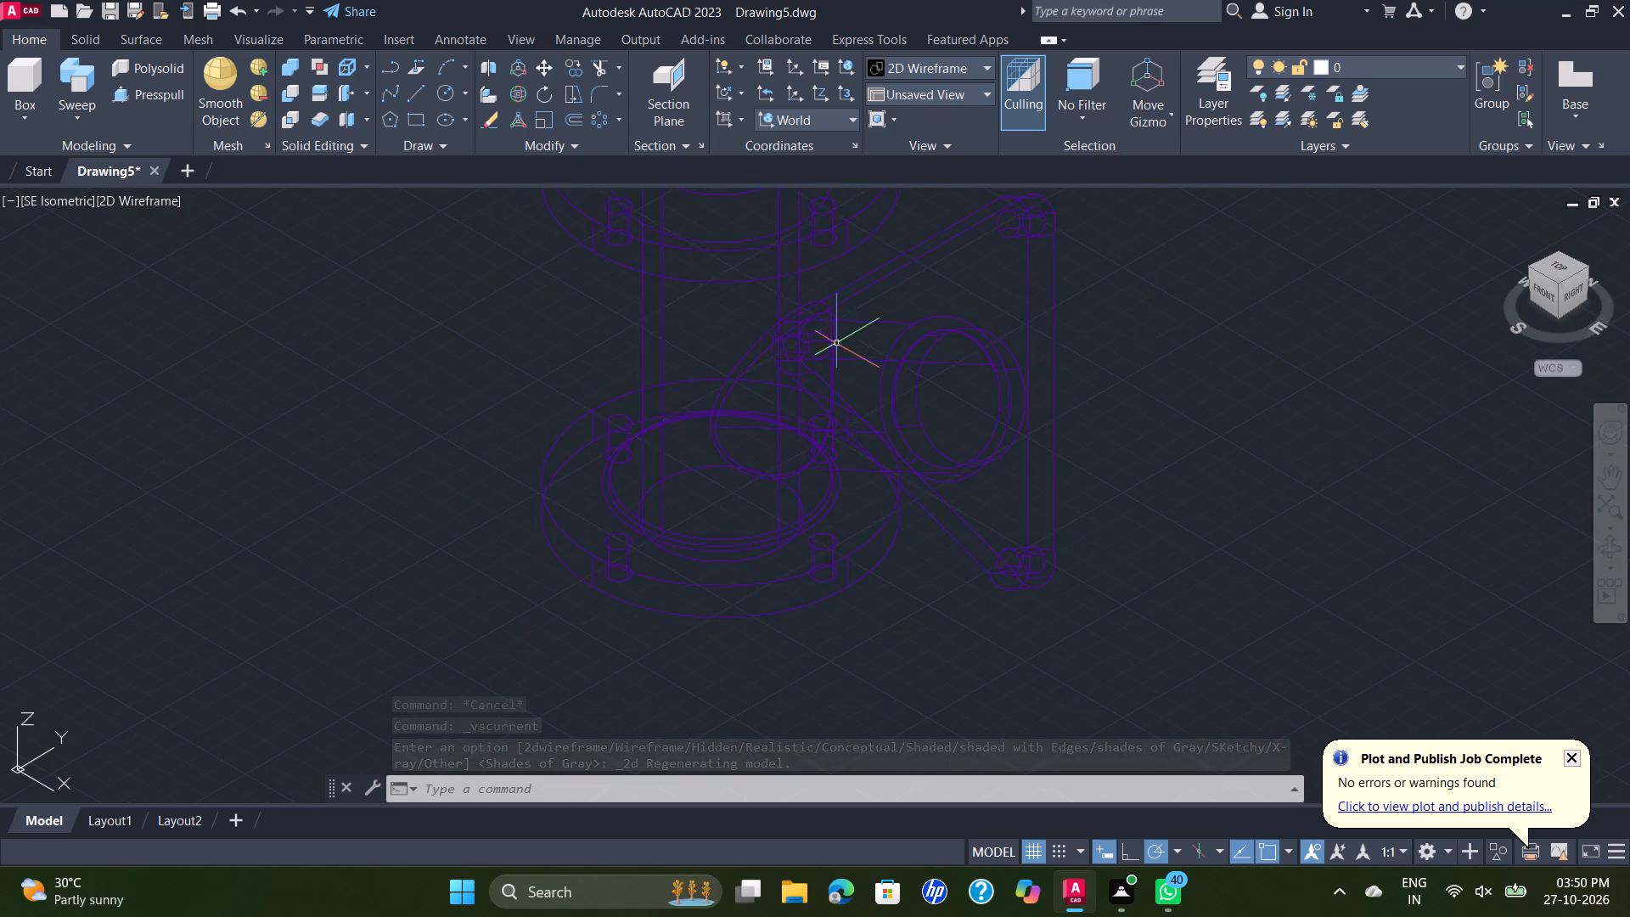
{"action": "left_click", "coordinate": [111, 192]}
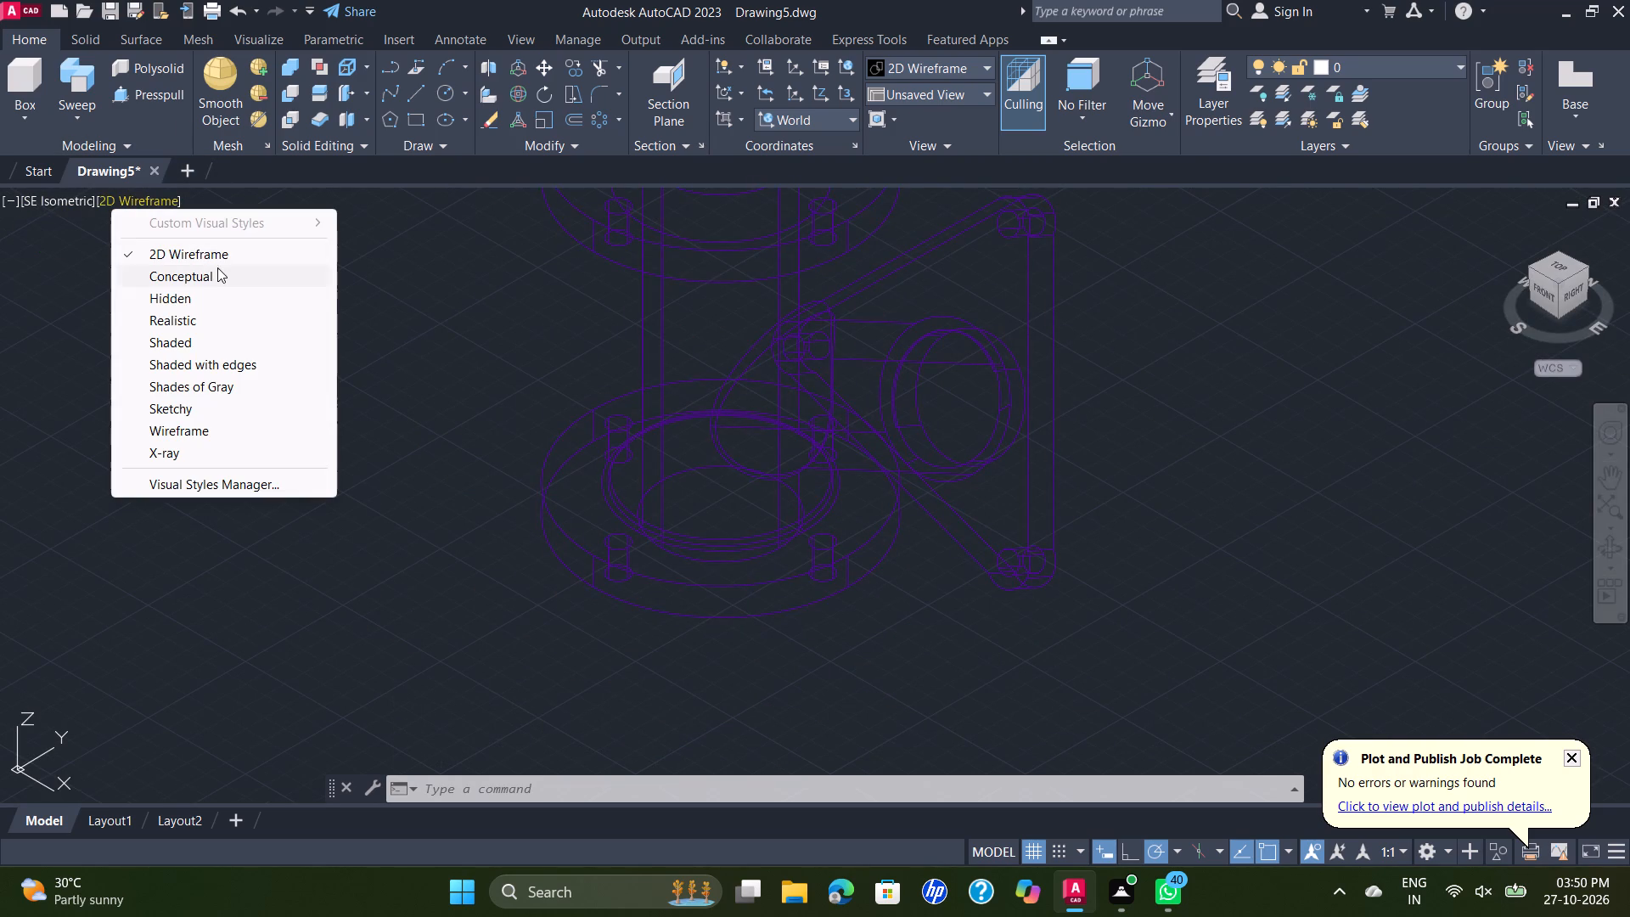
{"action": "left_click", "coordinate": [68, 203]}
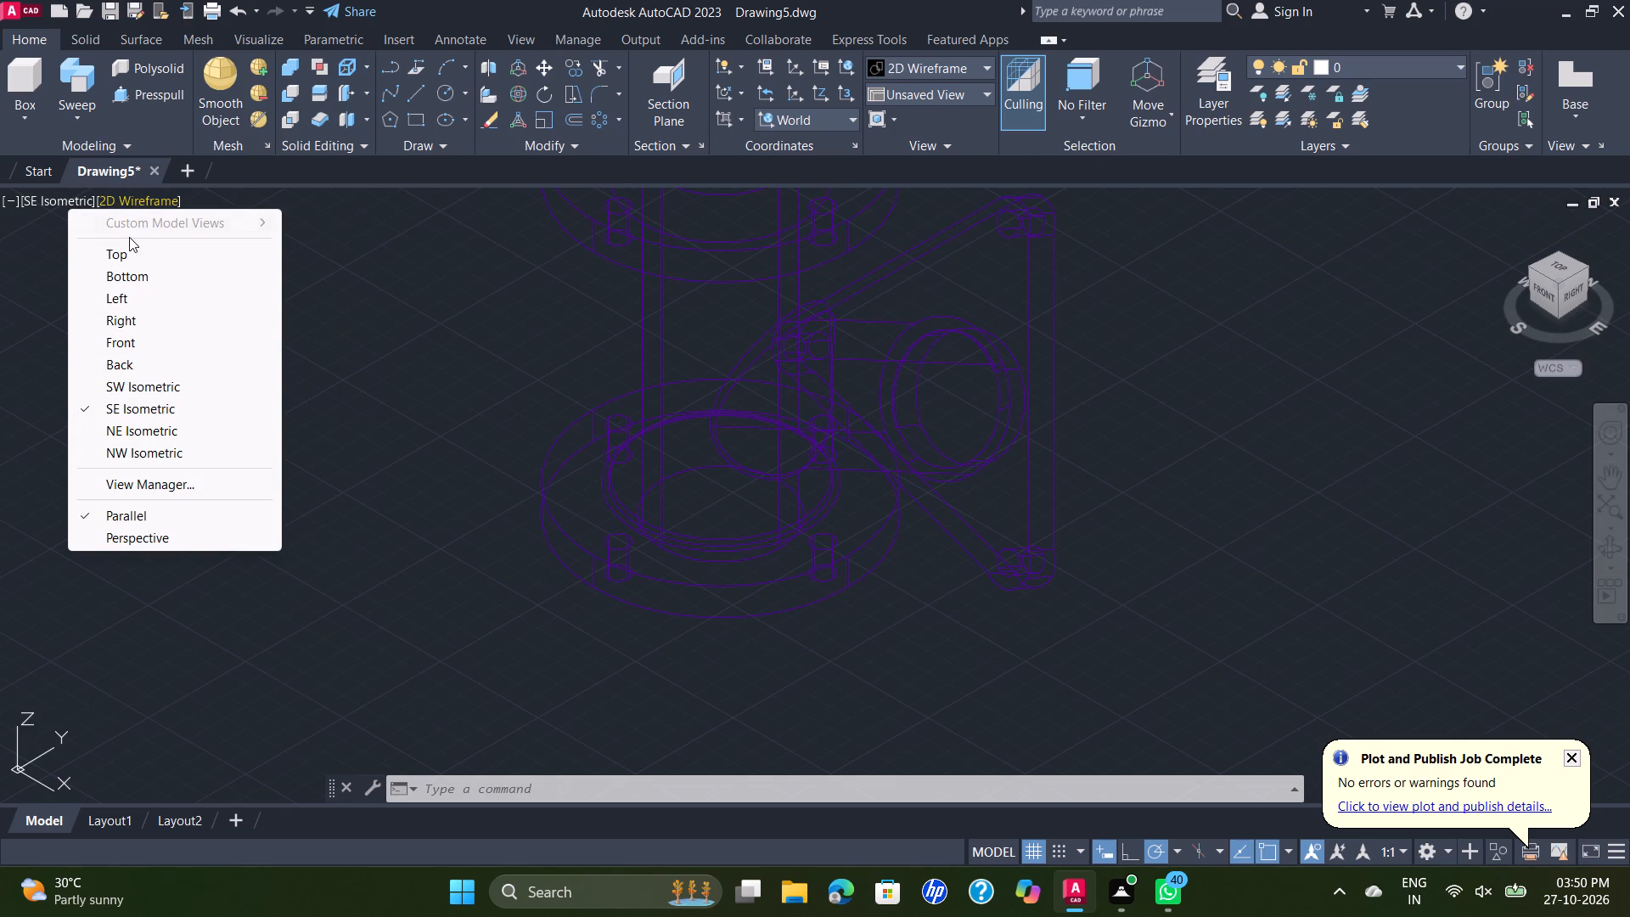
{"action": "left_click", "coordinate": [137, 197]}
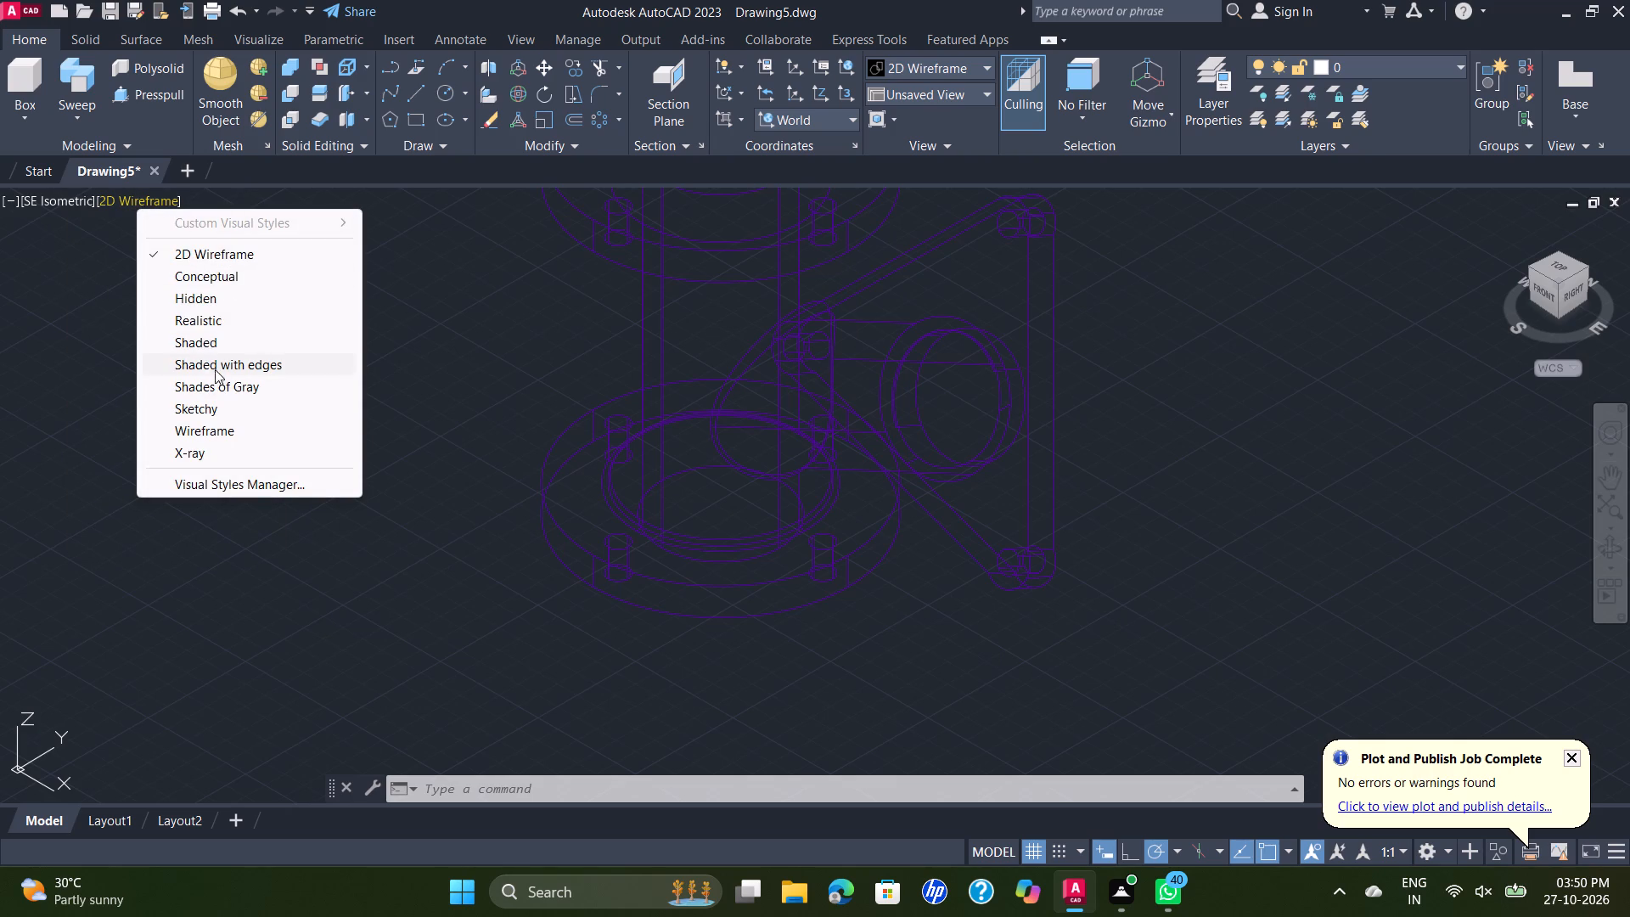
{"action": "left_click", "coordinate": [207, 318]}
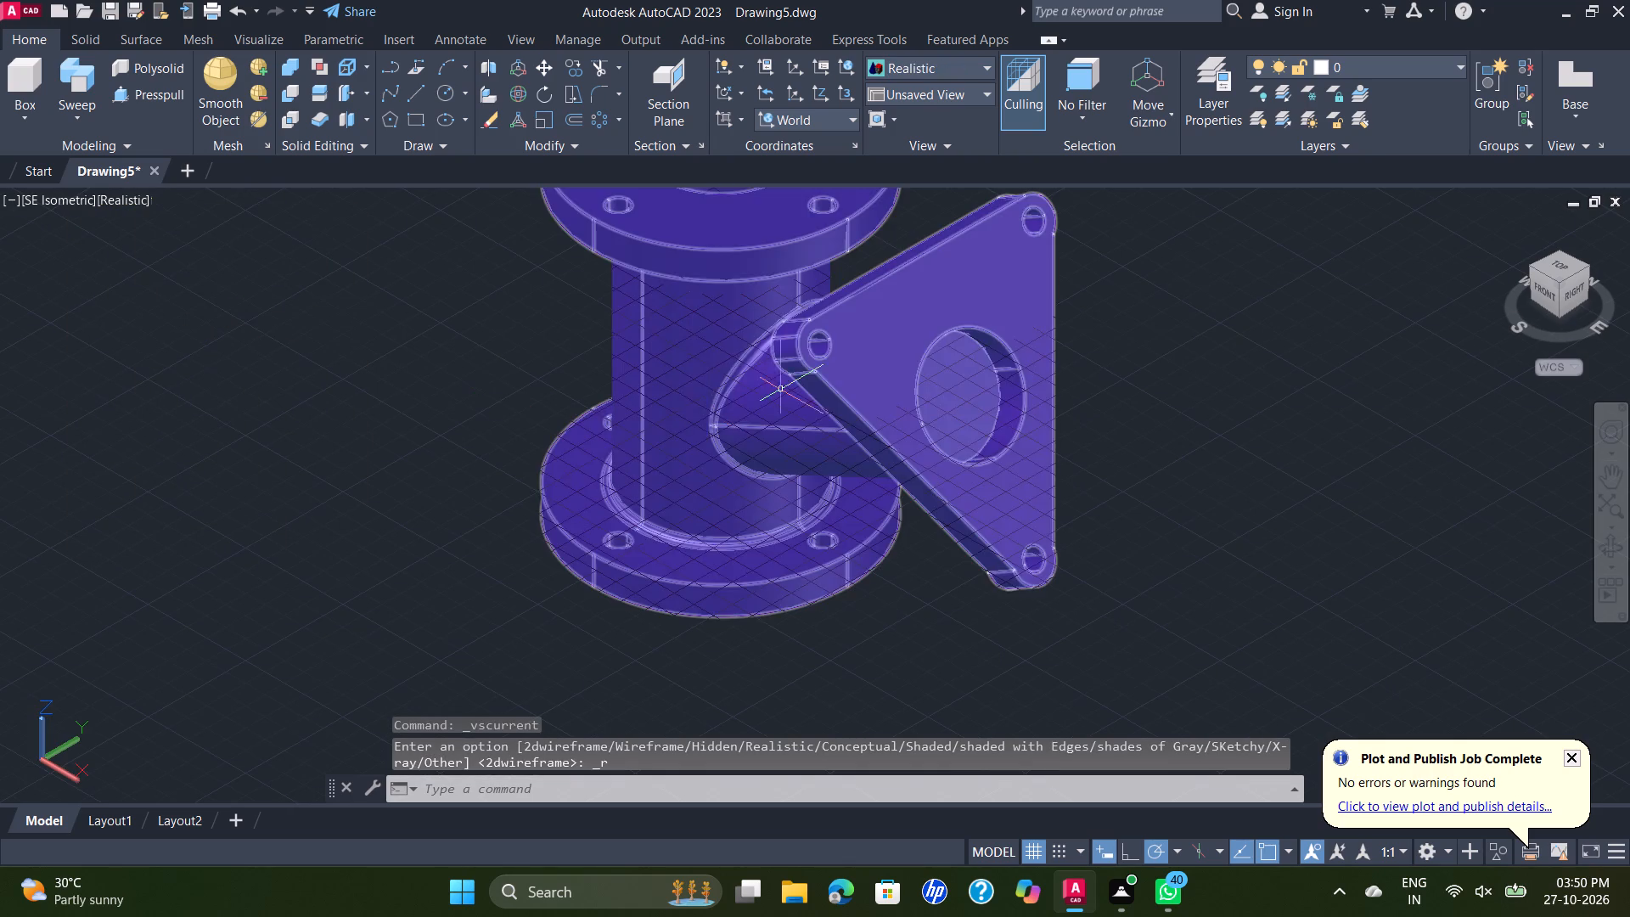
Examine the flanged pipe body, its angled branch and the triangular flange in the realistic display.
{"action": "middle_click_drag", "start_coordinate": [784, 386], "coordinate": [689, 502]}
{"action": "scroll", "coordinate": [776, 396], "scroll_direction": "down", "scroll_amount": 1}
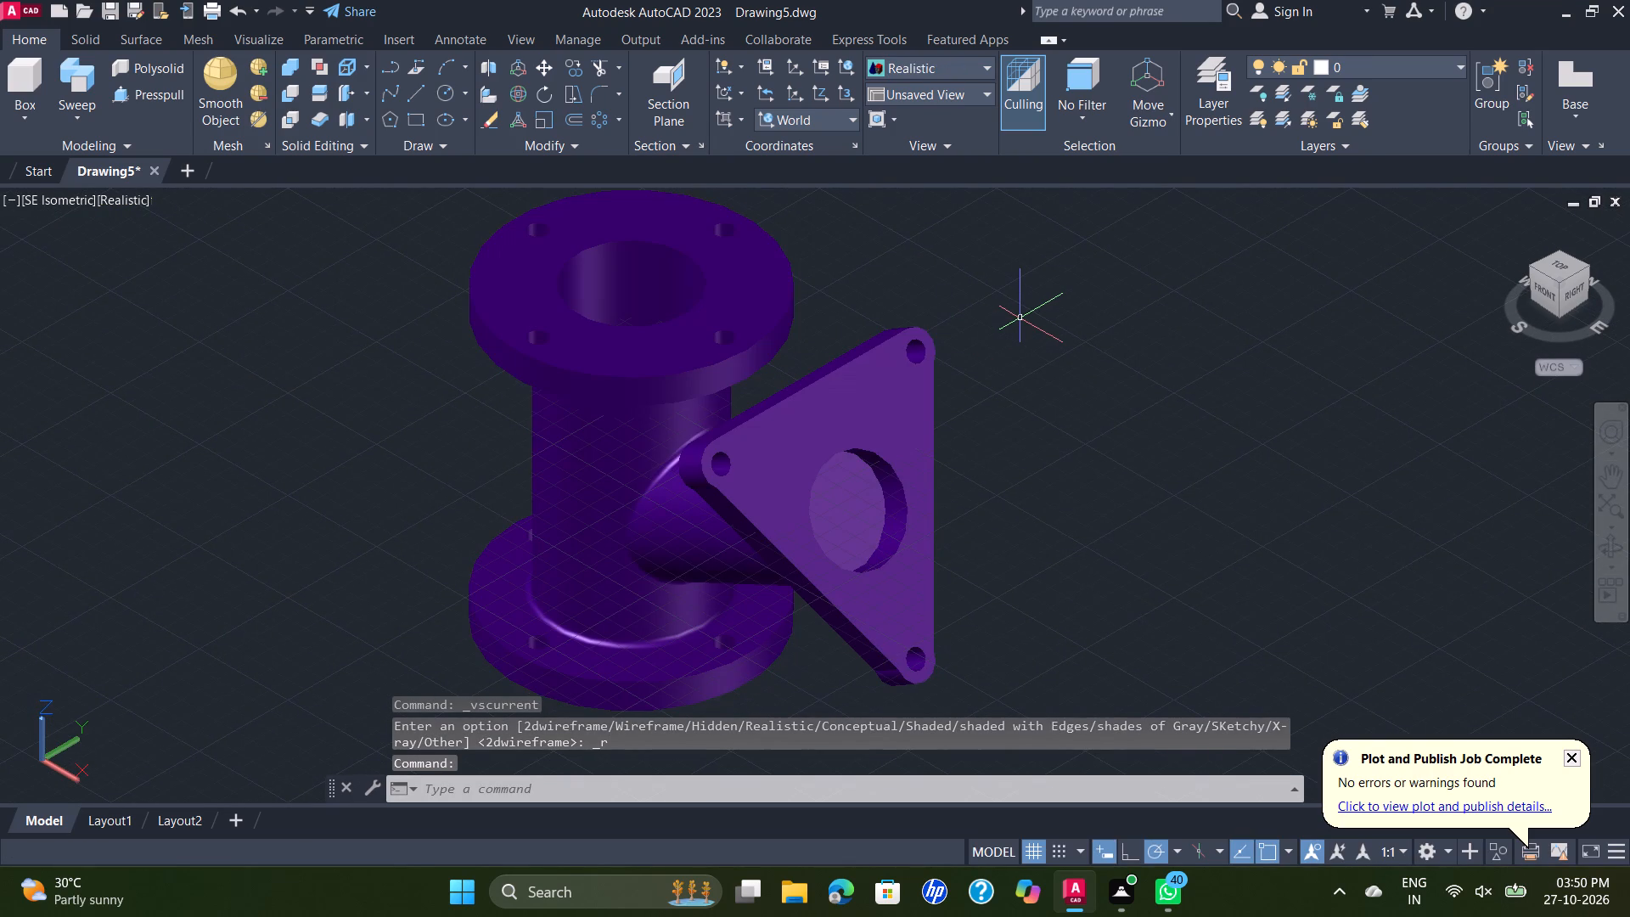
{"action": "scroll", "coordinate": [1041, 322], "scroll_direction": "up", "scroll_amount": 1}
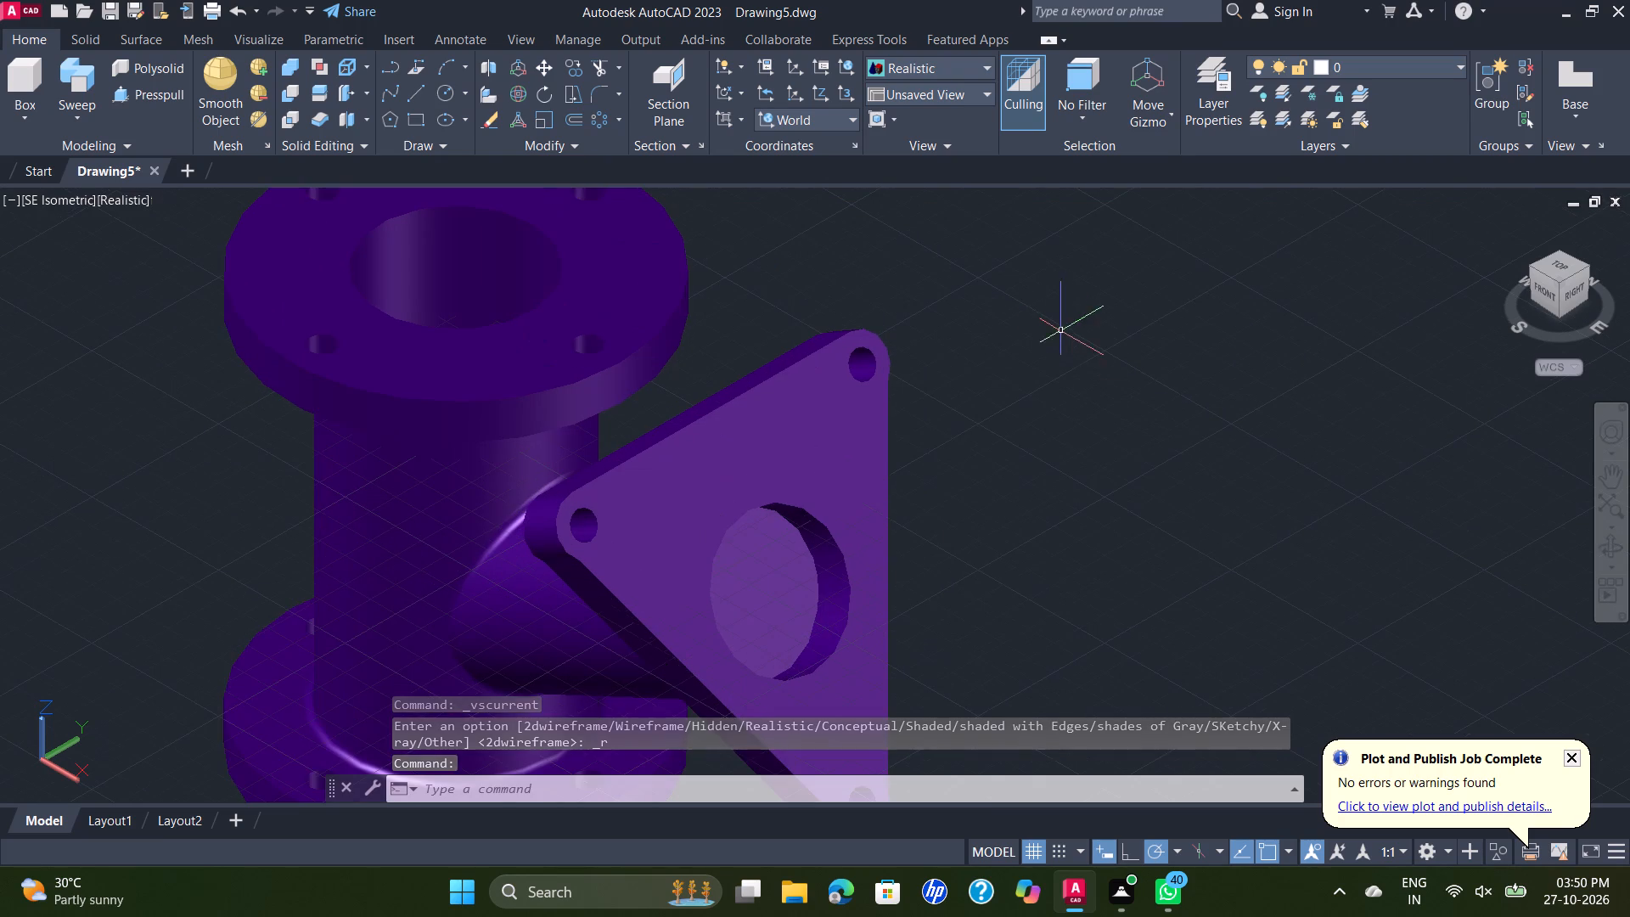
{"action": "middle_click_drag", "start_coordinate": [958, 430], "coordinate": [1071, 419]}
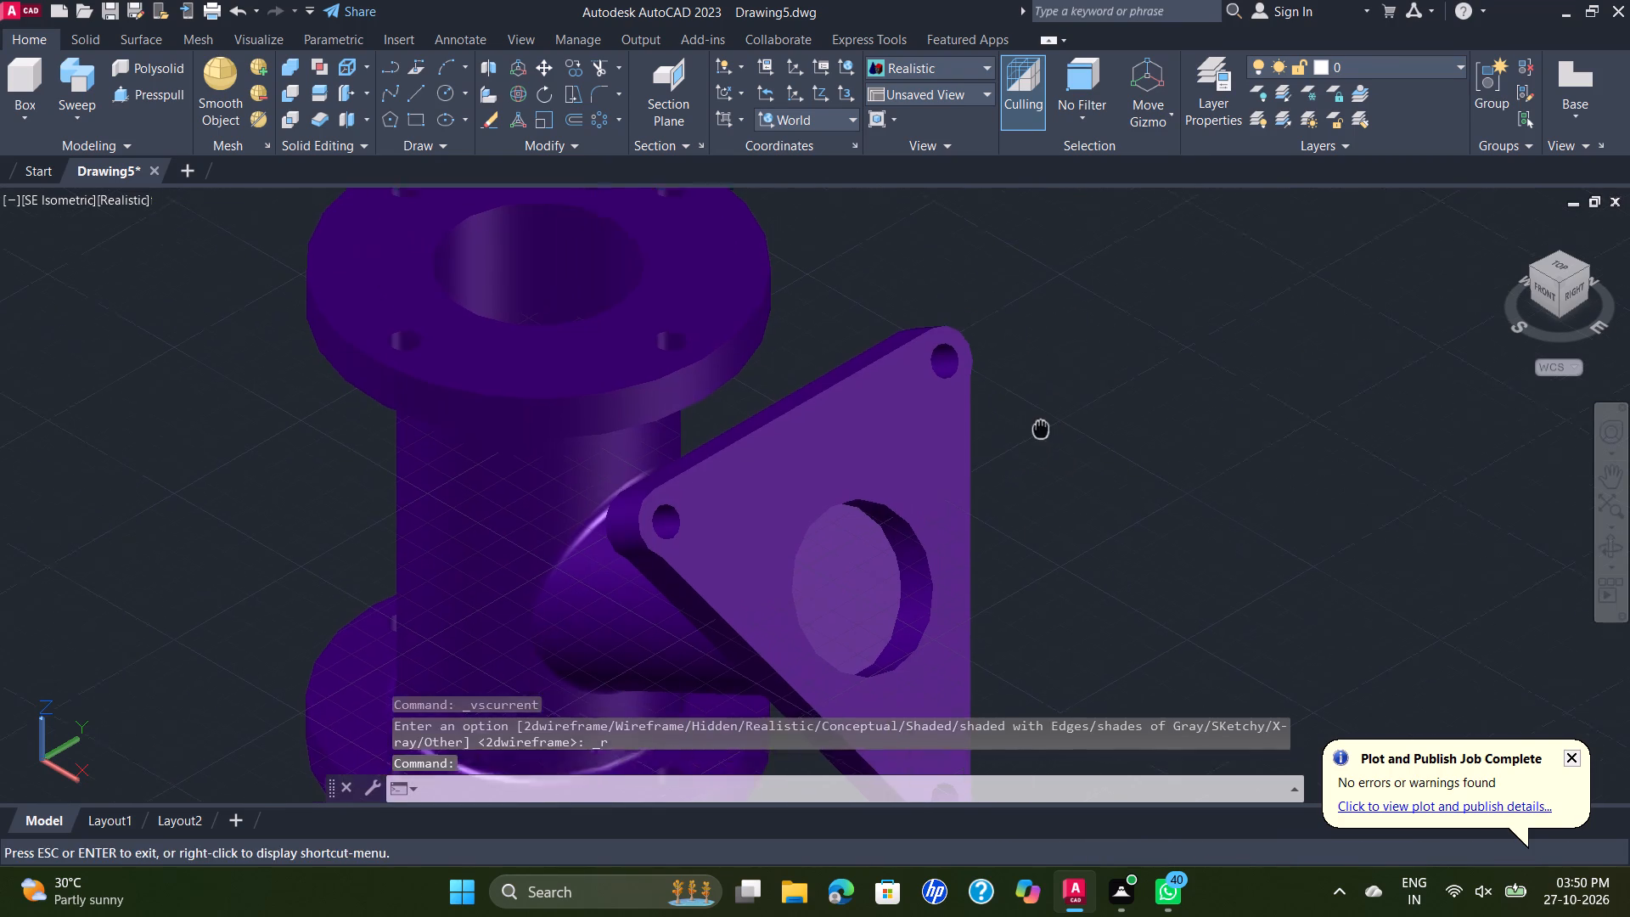
{"action": "middle_click_drag", "start_coordinate": [1071, 419], "coordinate": [1162, 394]}
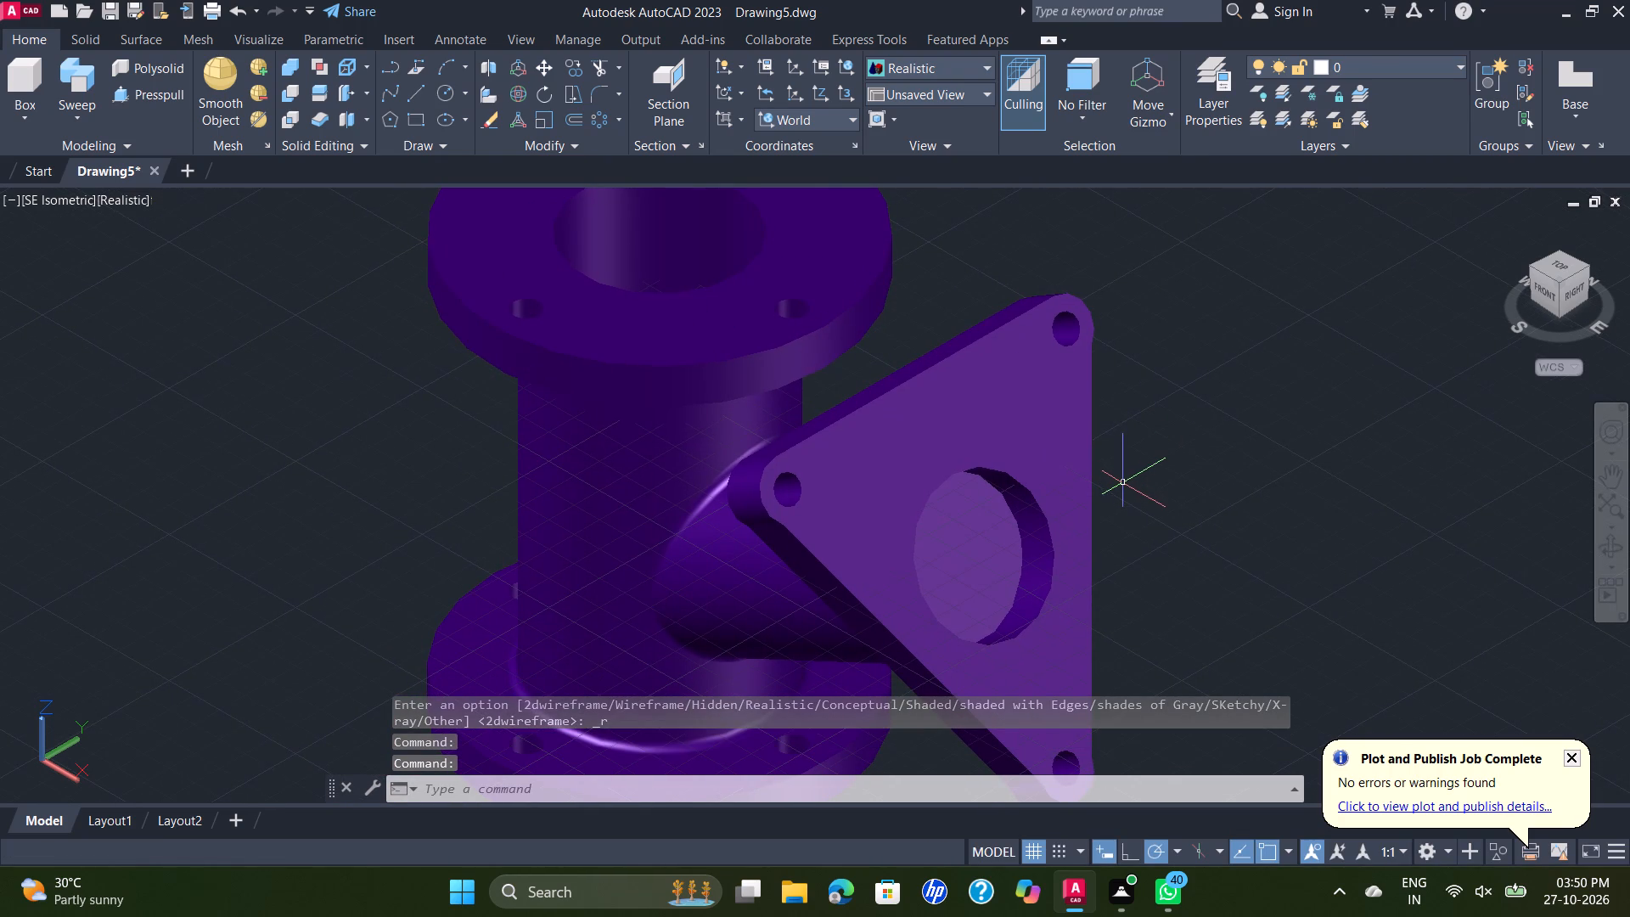
{"action": "scroll", "coordinate": [1121, 489], "scroll_direction": "down", "scroll_amount": 1}
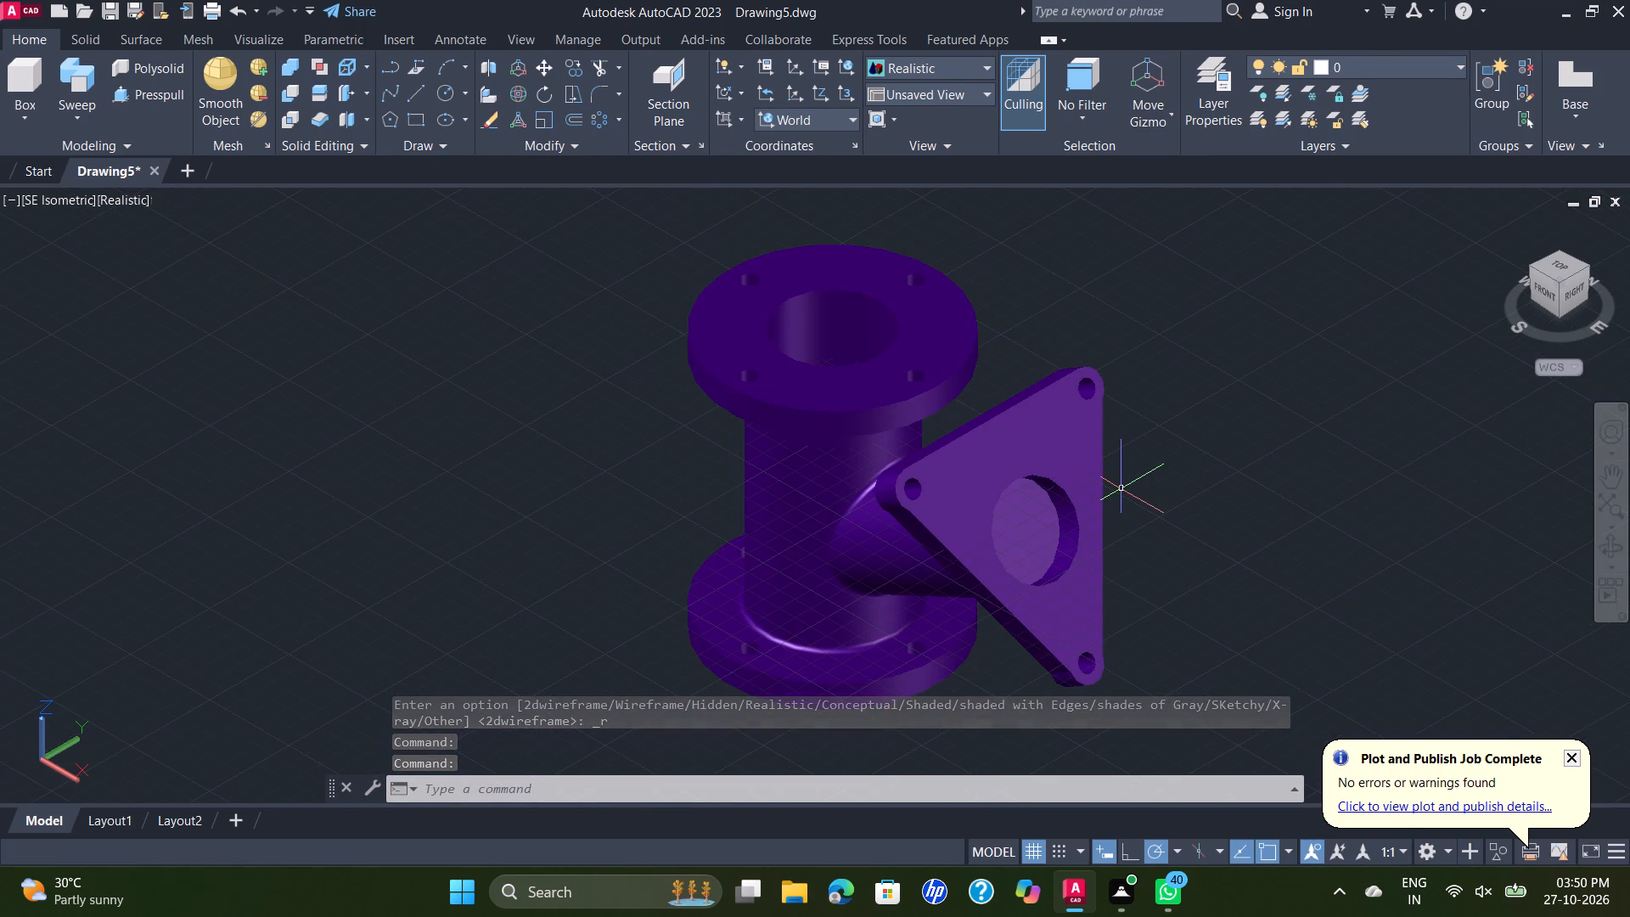
{"action": "scroll", "coordinate": [990, 489], "scroll_direction": "up", "scroll_amount": 2}
{"action": "middle_click_drag", "start_coordinate": [990, 489], "coordinate": [893, 529]}
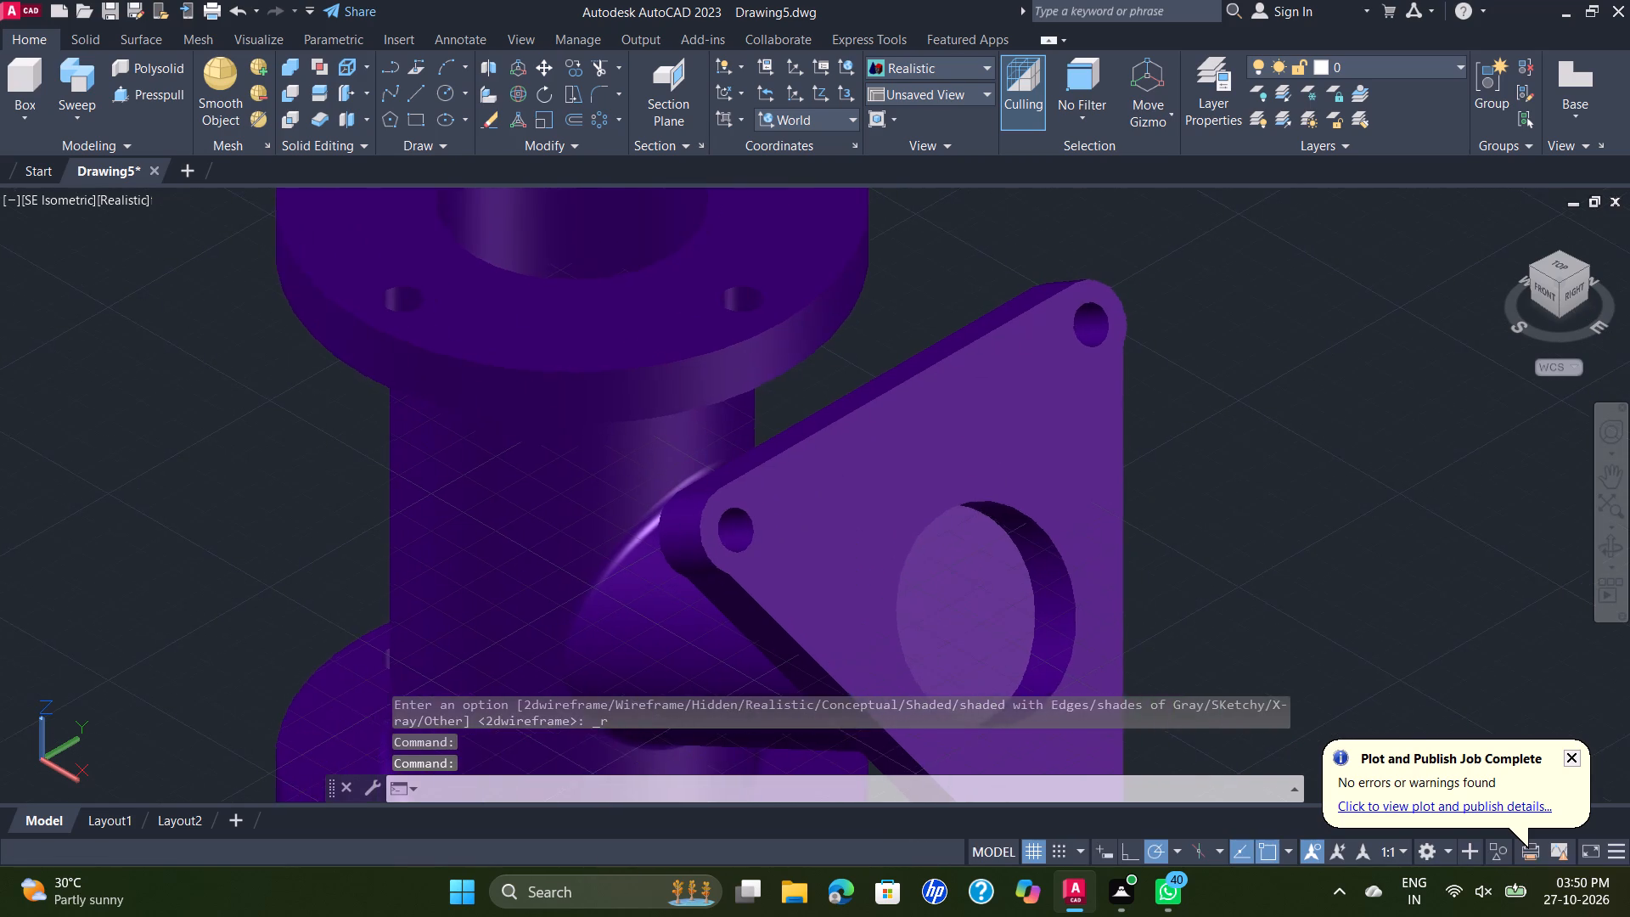
{"action": "scroll", "coordinate": [780, 521], "scroll_direction": "down", "scroll_amount": 2}
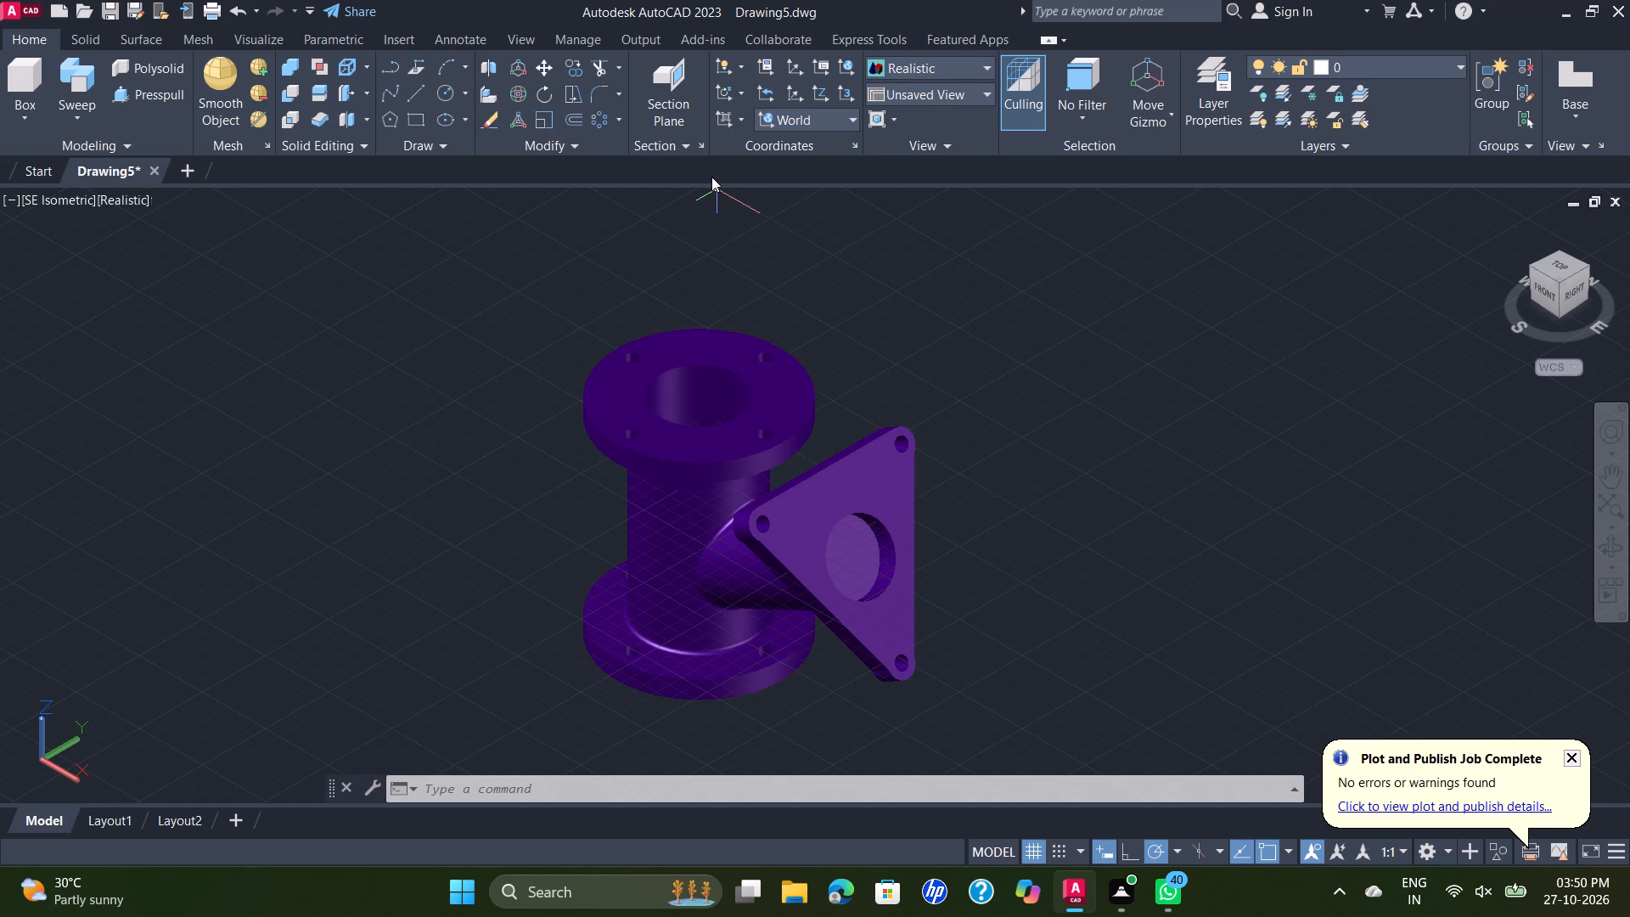
Save the drawing in the Documents folder under the file name D 85.
{"action": "key", "text": "ctrl+s"}
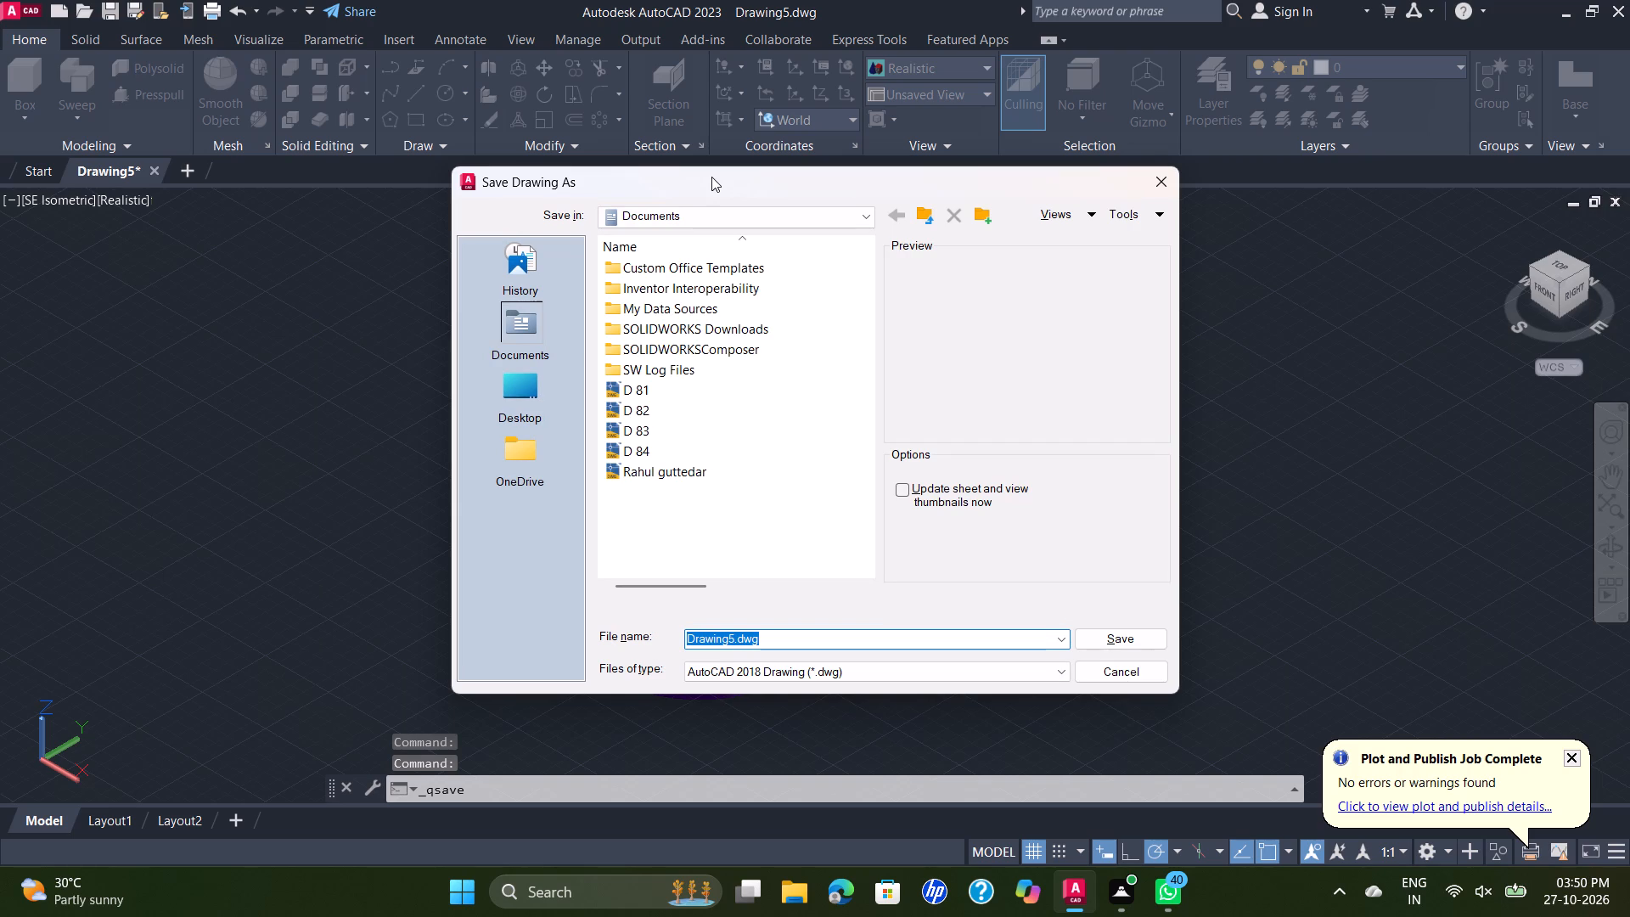
{"action": "type", "text": "d"}
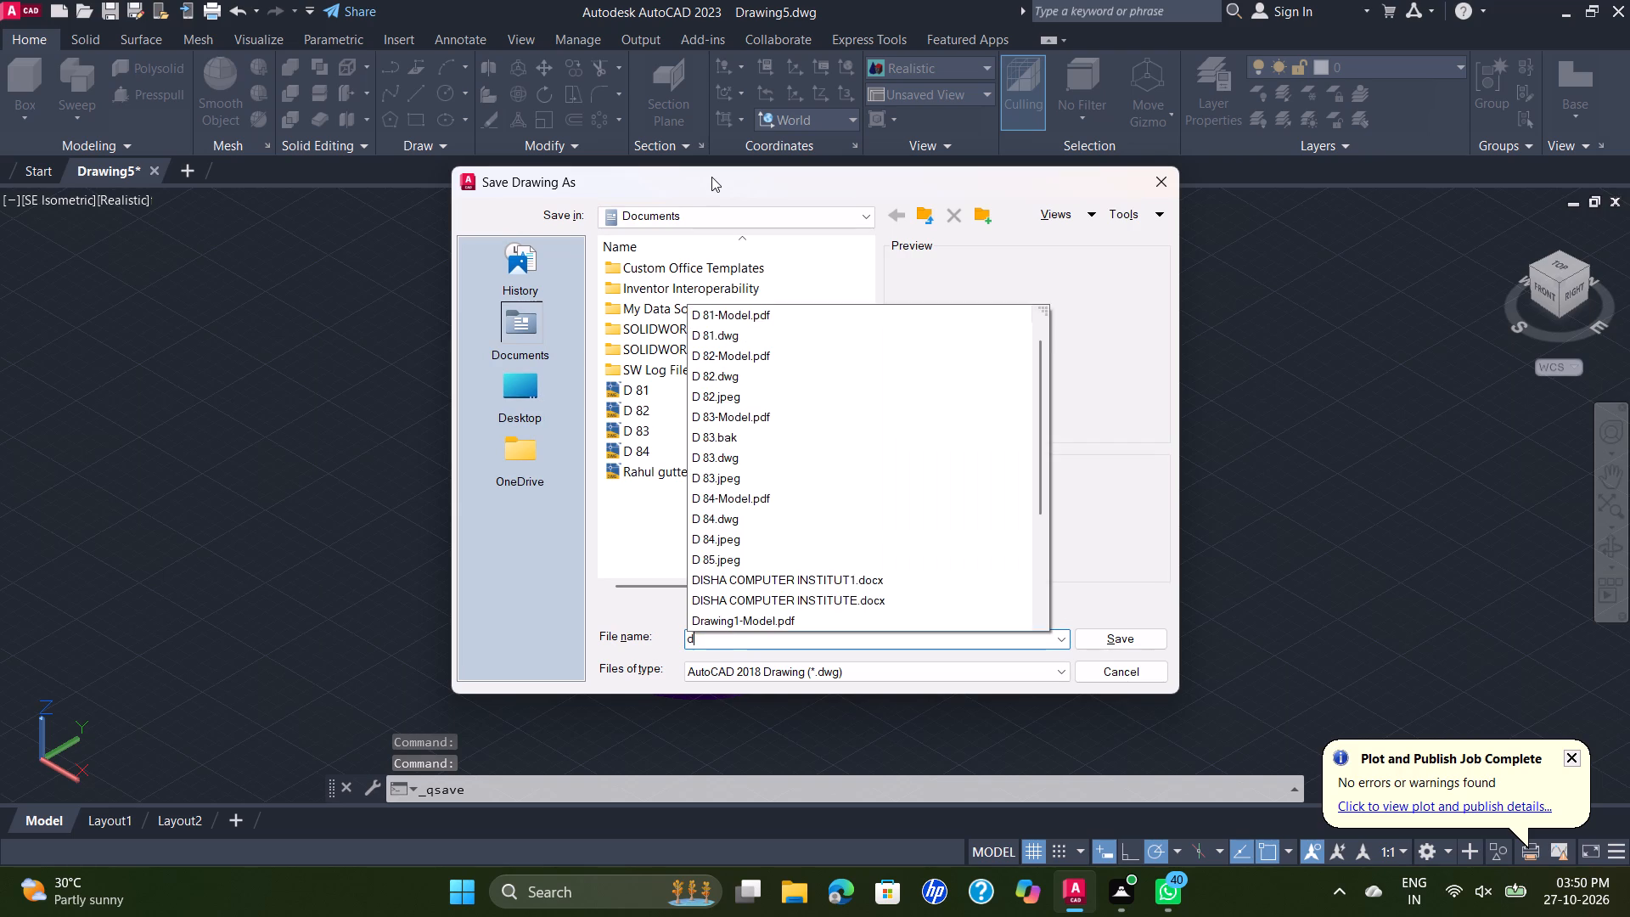
{"action": "key", "text": "space"}
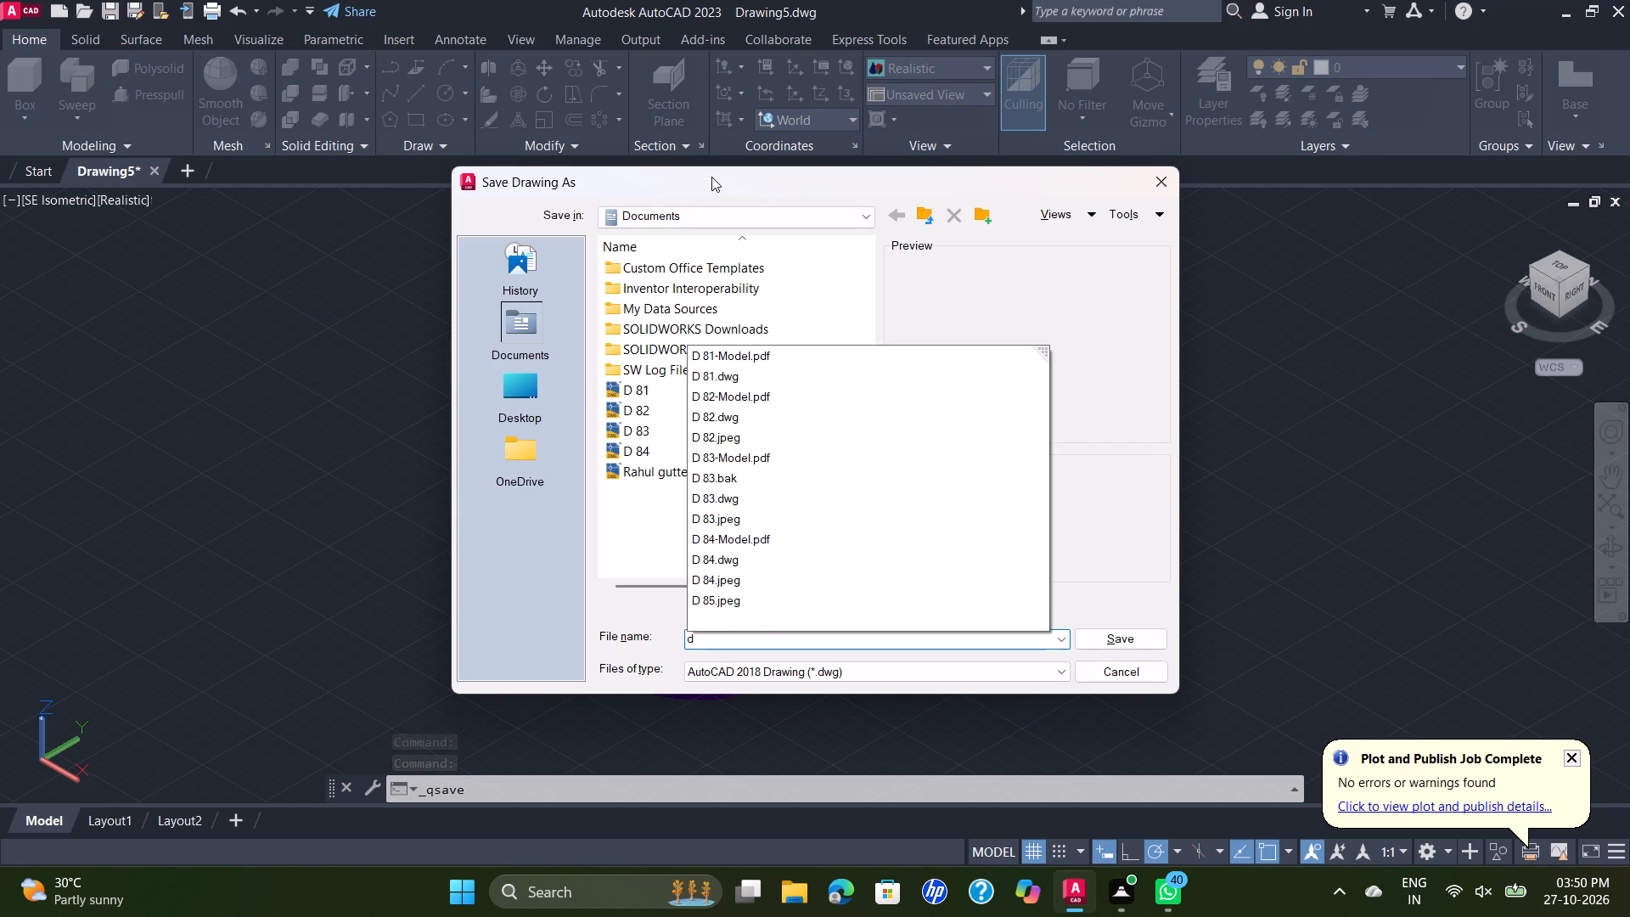
{"action": "key", "text": "BackSpace"}
{"action": "key", "text": "BackSpace"}
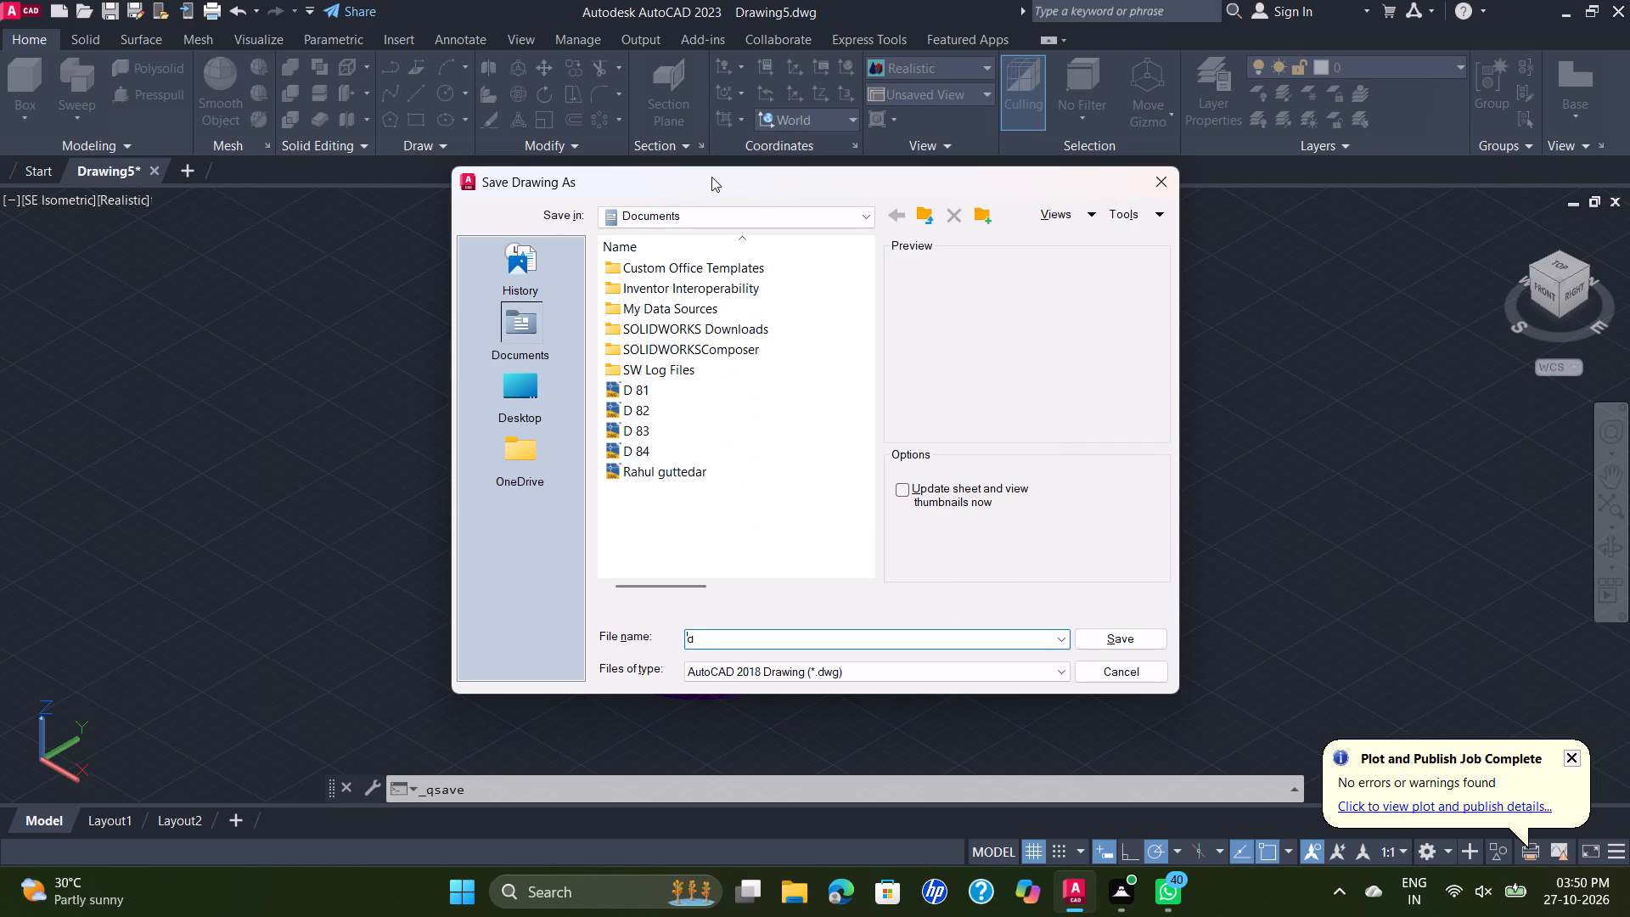
{"action": "key", "text": "d"}
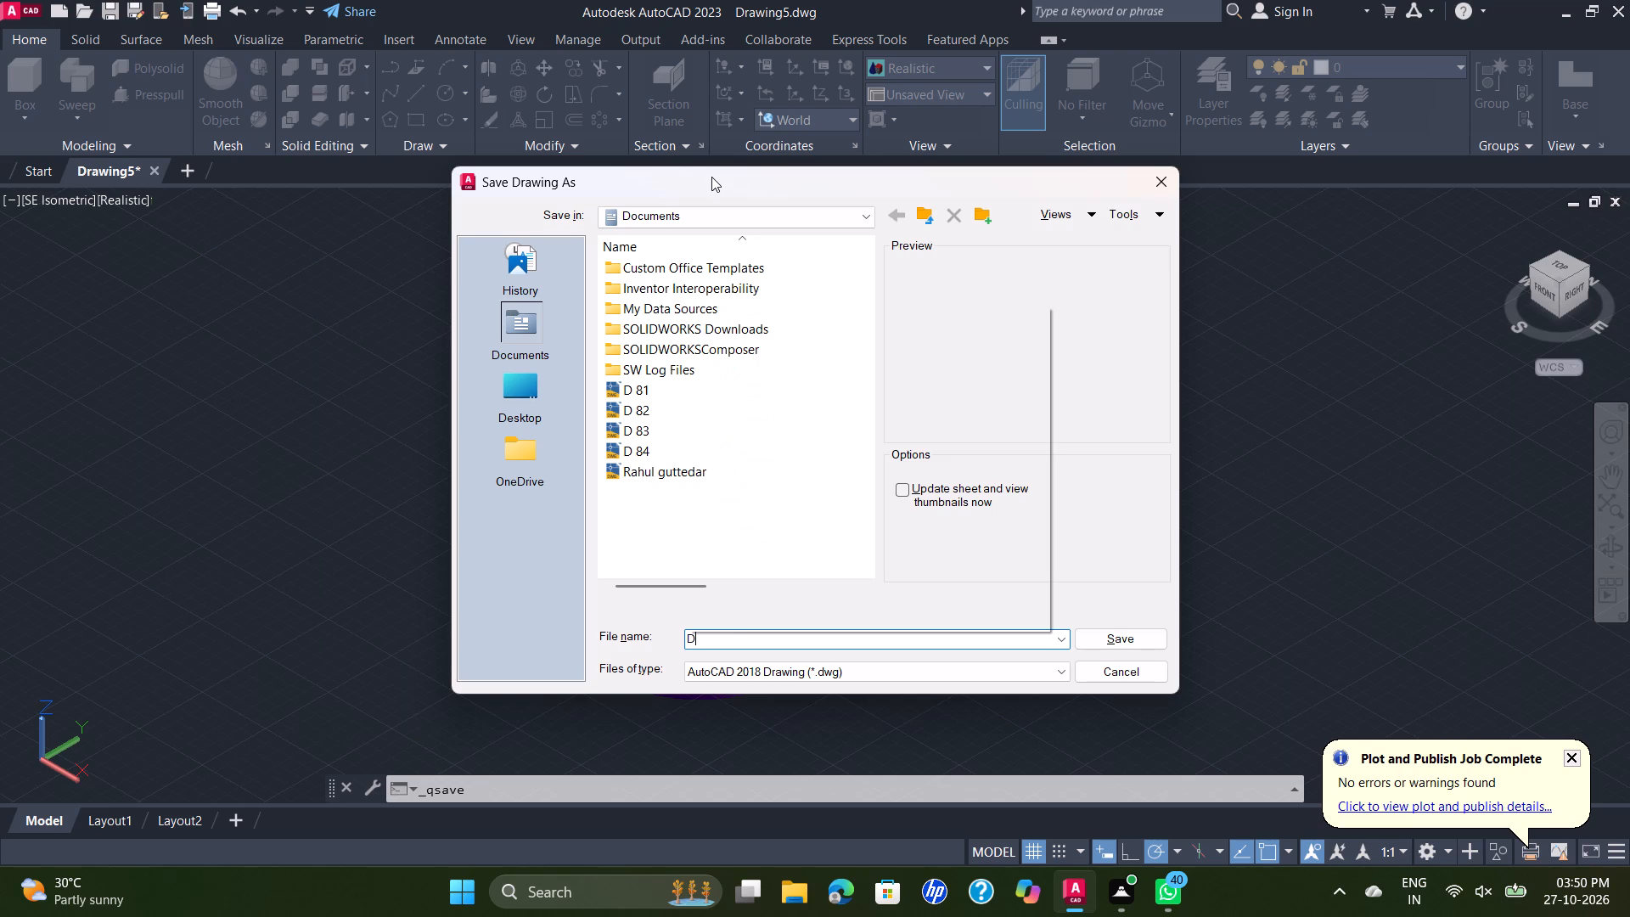
{"action": "key", "text": "space"}
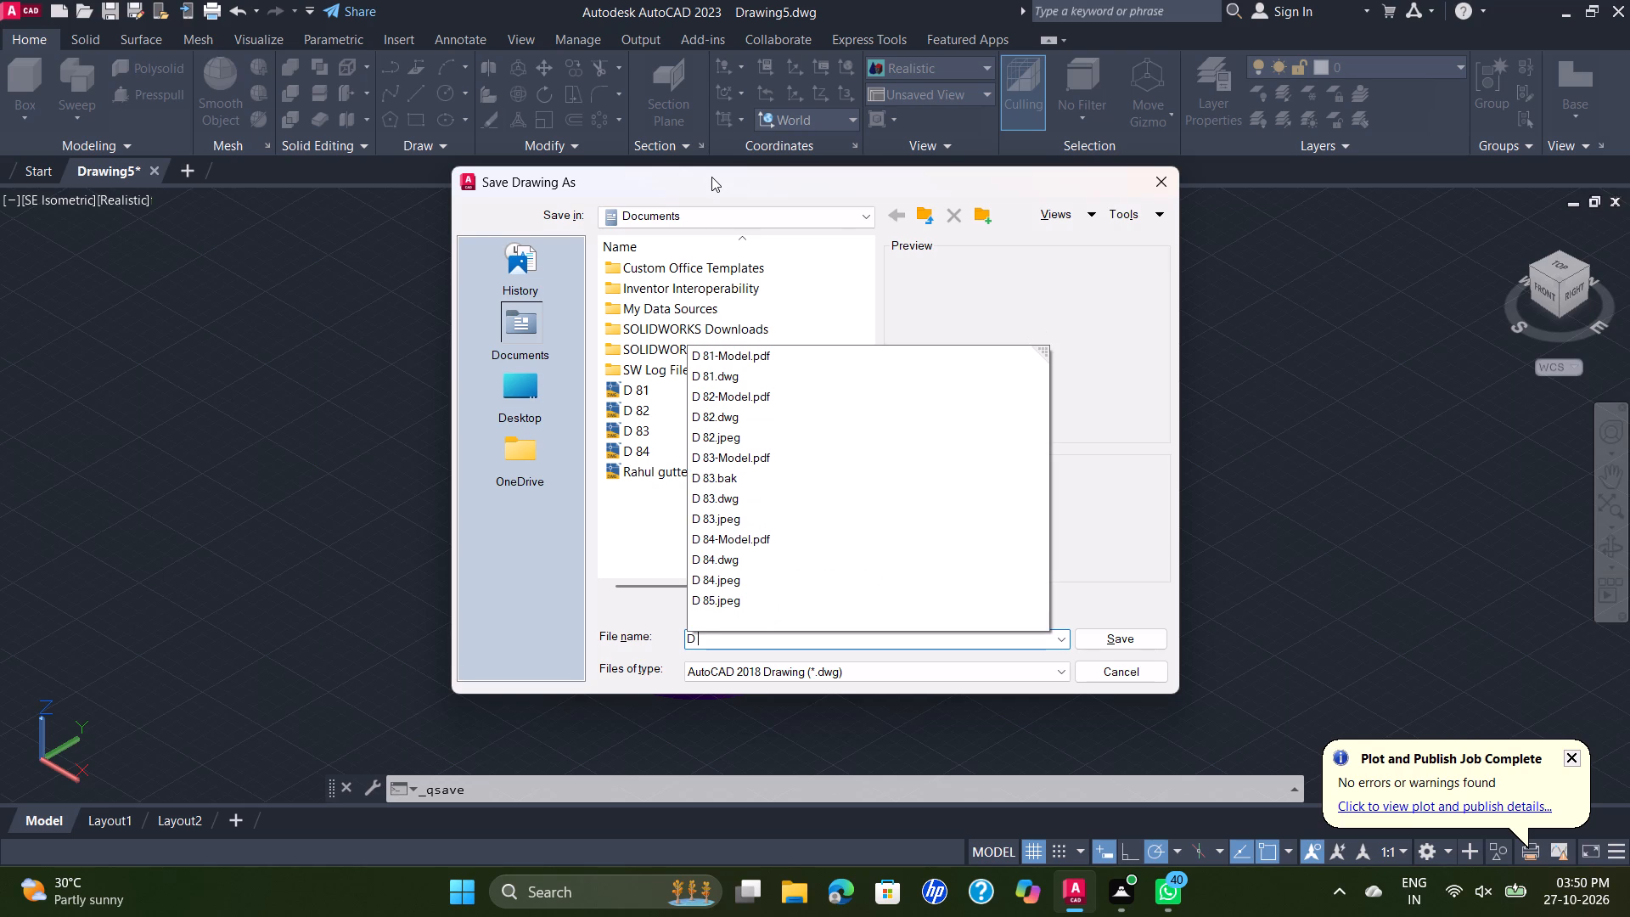
{"action": "key", "text": "8"}
{"action": "key", "text": "4"}
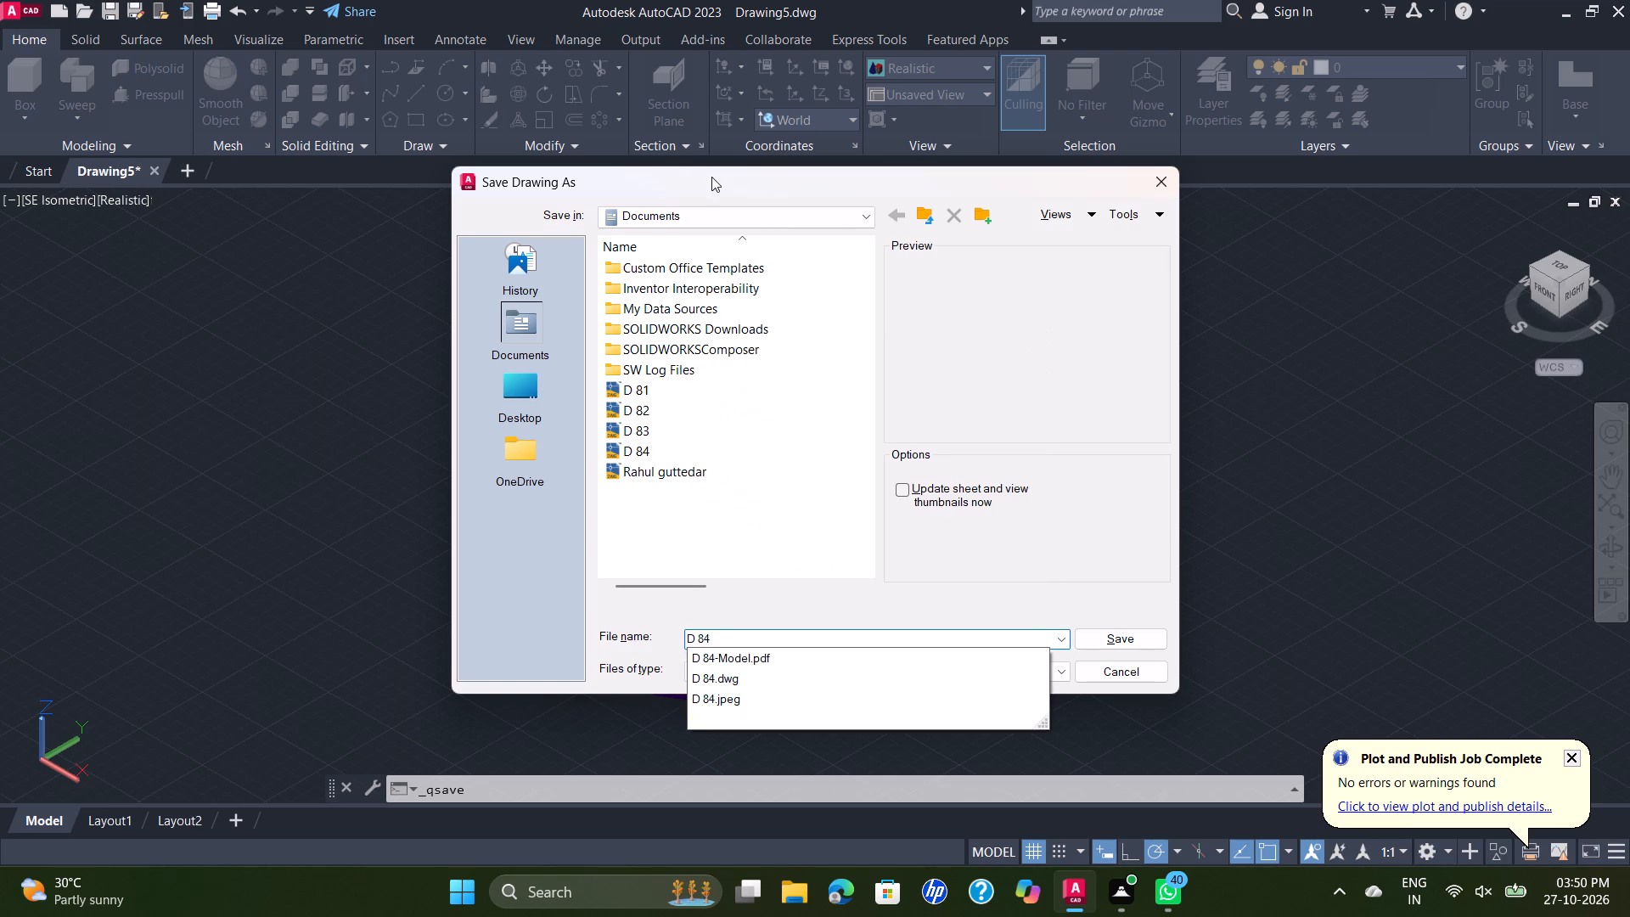
{"action": "key", "text": "BackSpace"}
{"action": "key", "text": "5"}
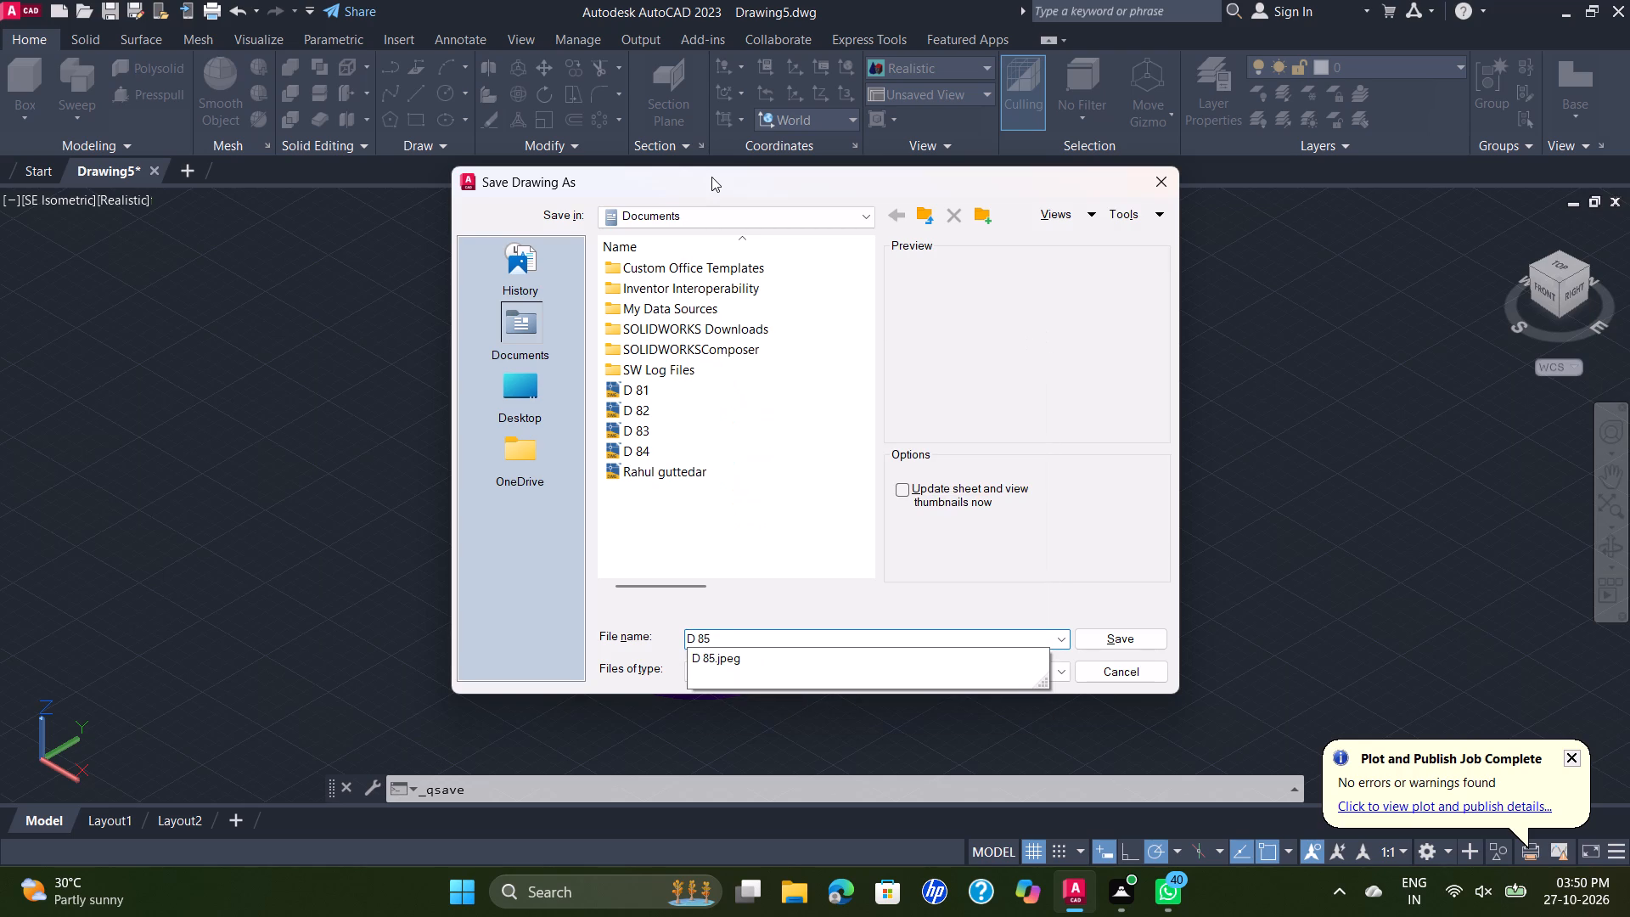
{"action": "key", "text": "Return"}
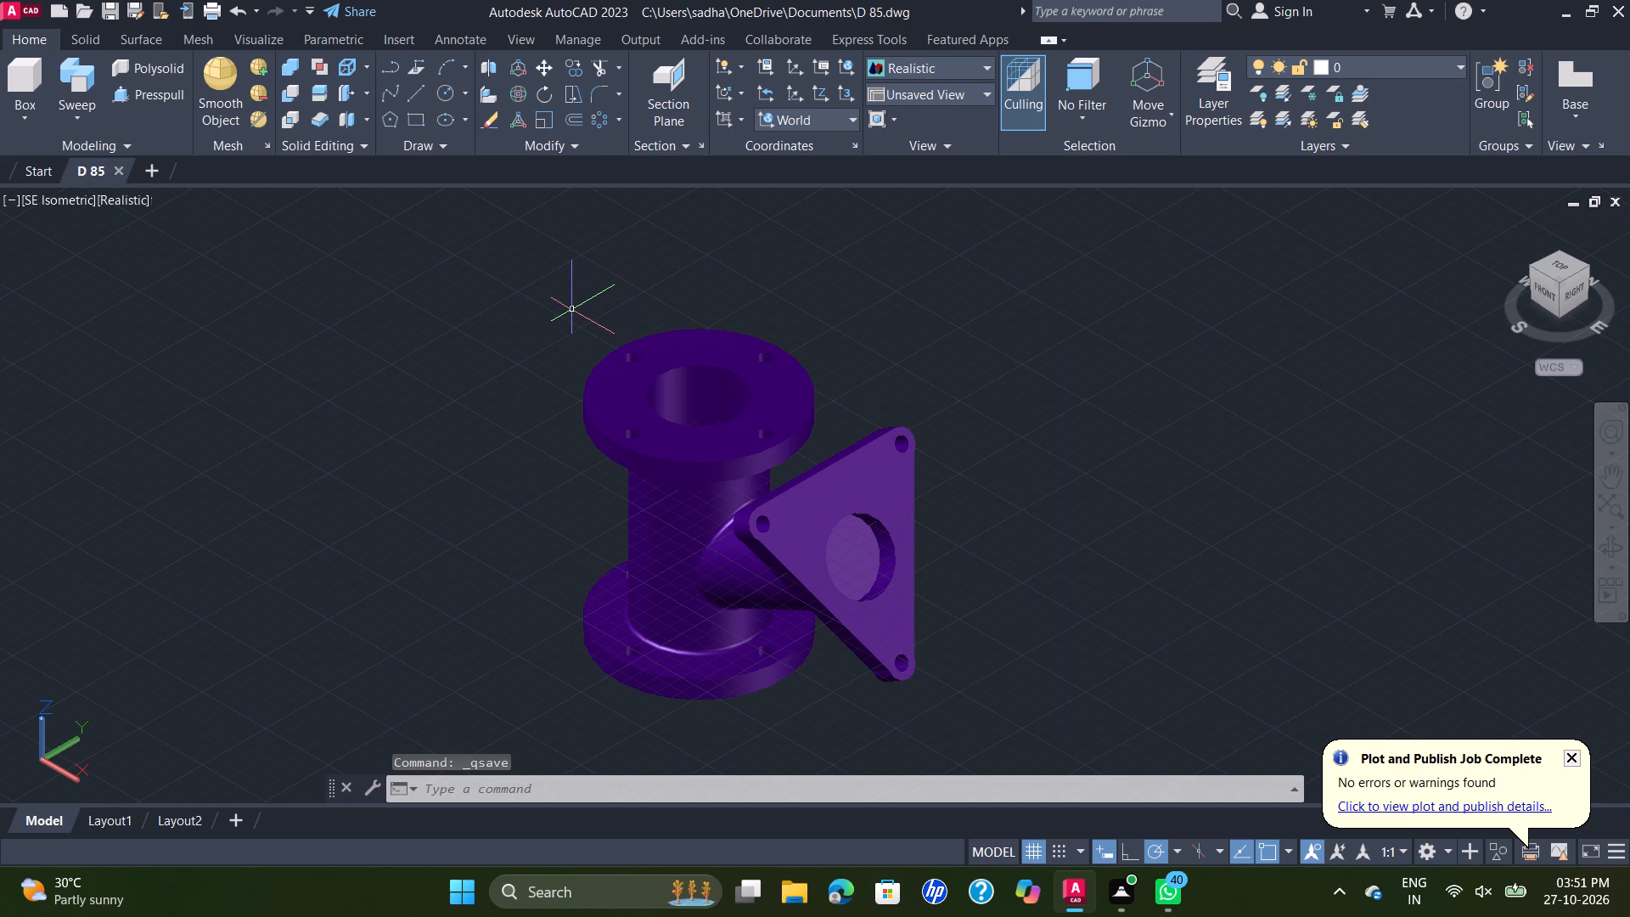
Set up a plot with the DWG To PDF.pc3 plotter, landscape orientation and a window plot area enclosing the whole model.
{"action": "type", "text": "PLO"}
{"action": "key", "text": "t"}
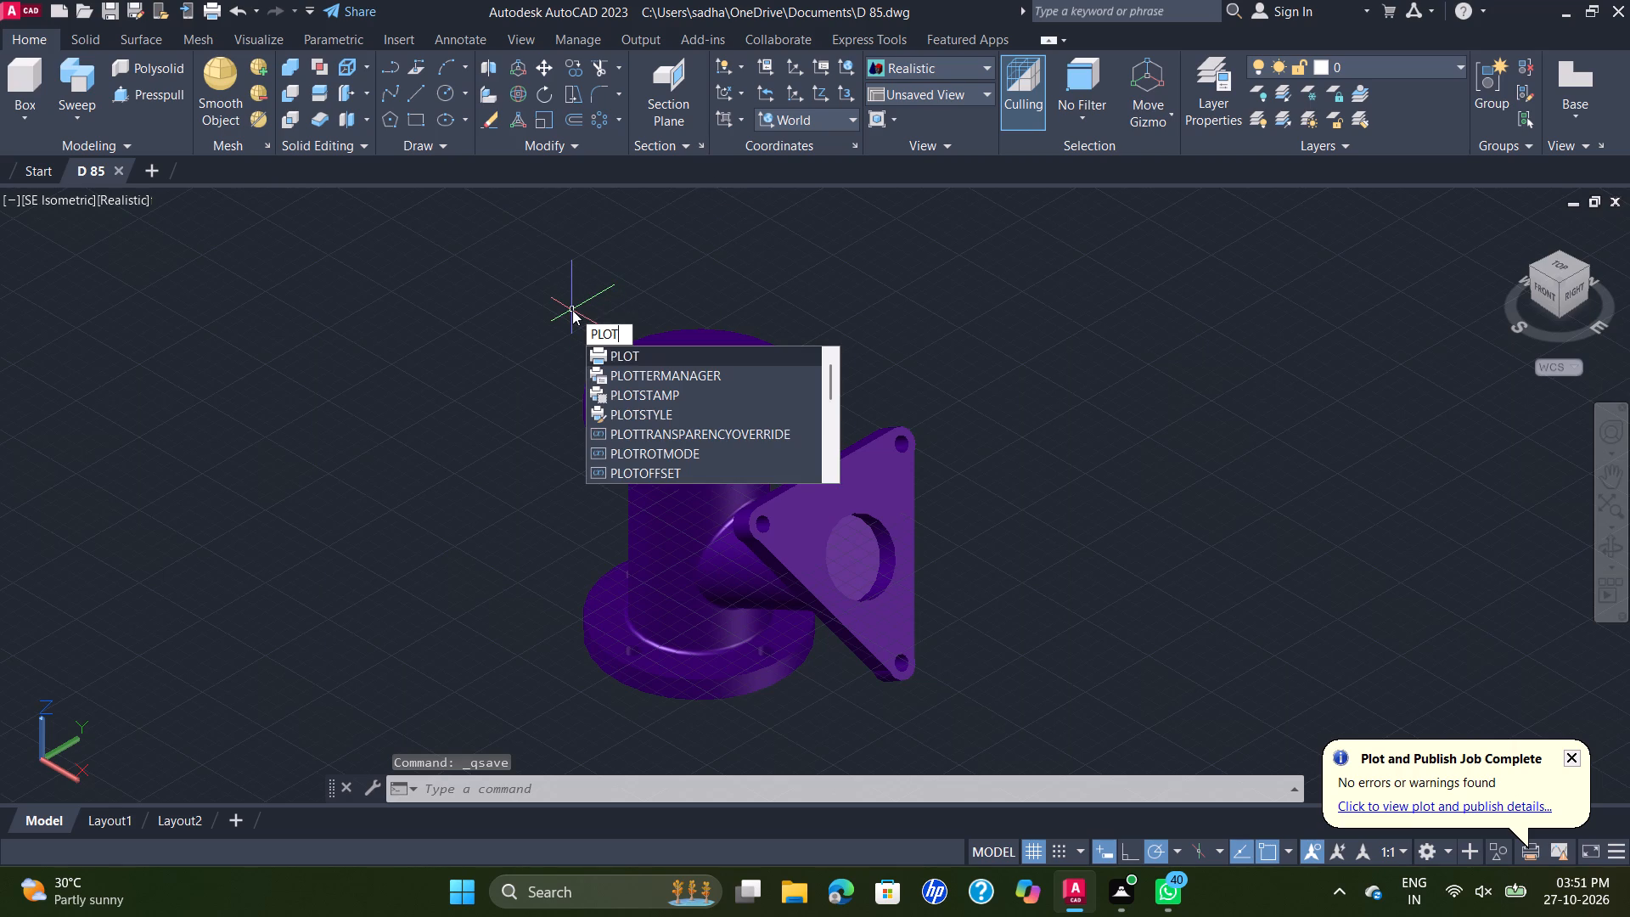
{"action": "key", "text": "Return"}
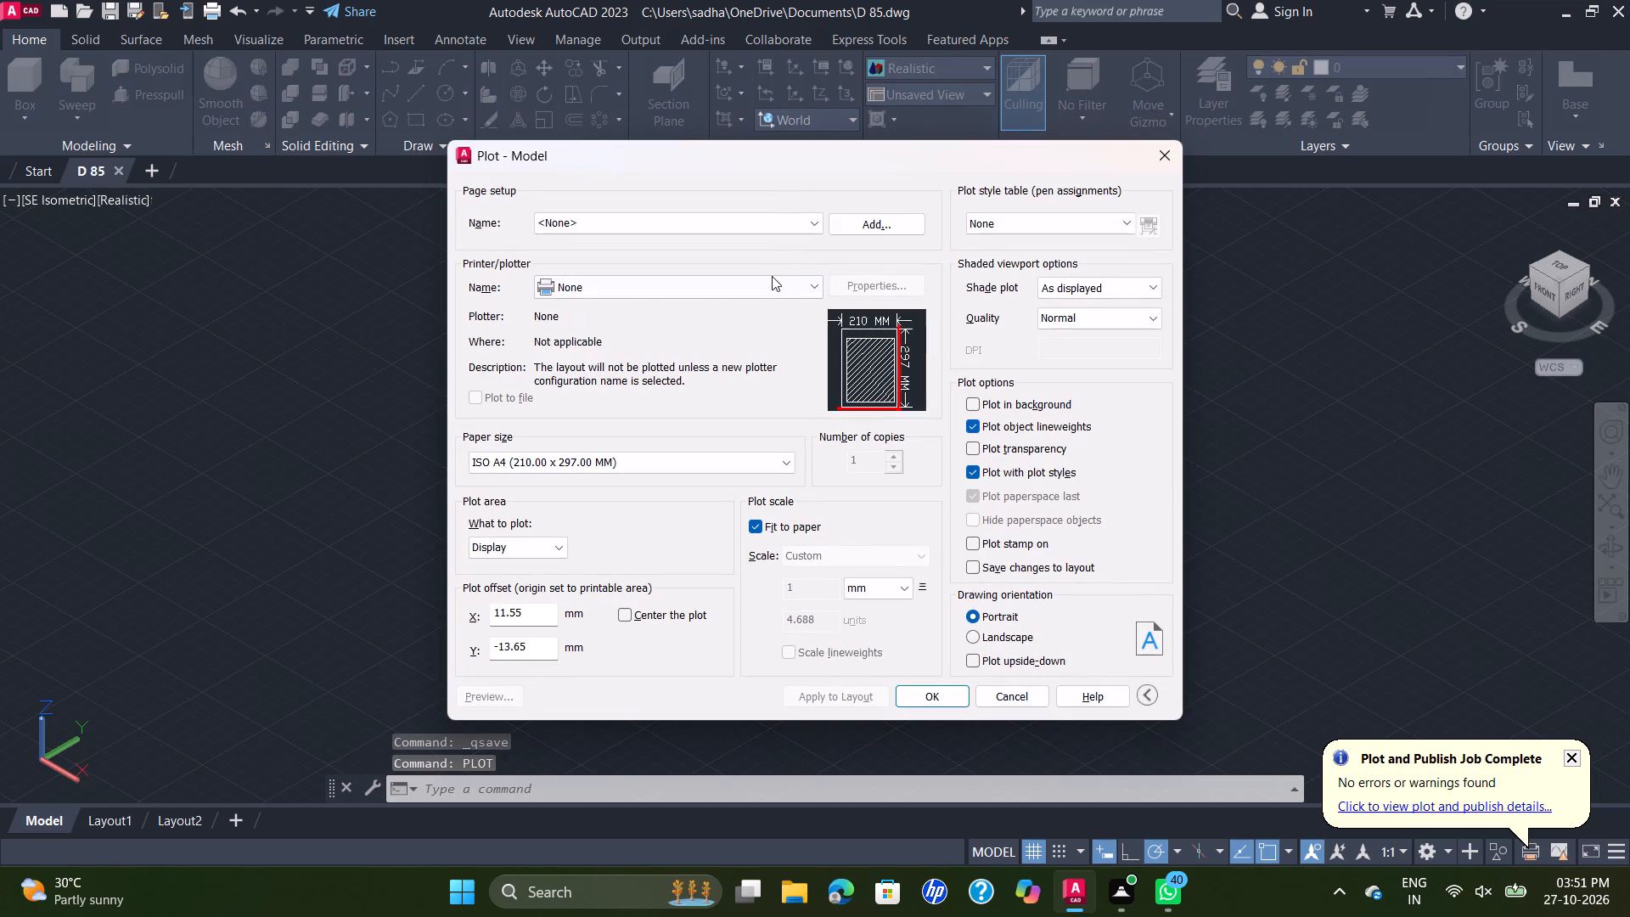
{"action": "left_click", "coordinate": [818, 286]}
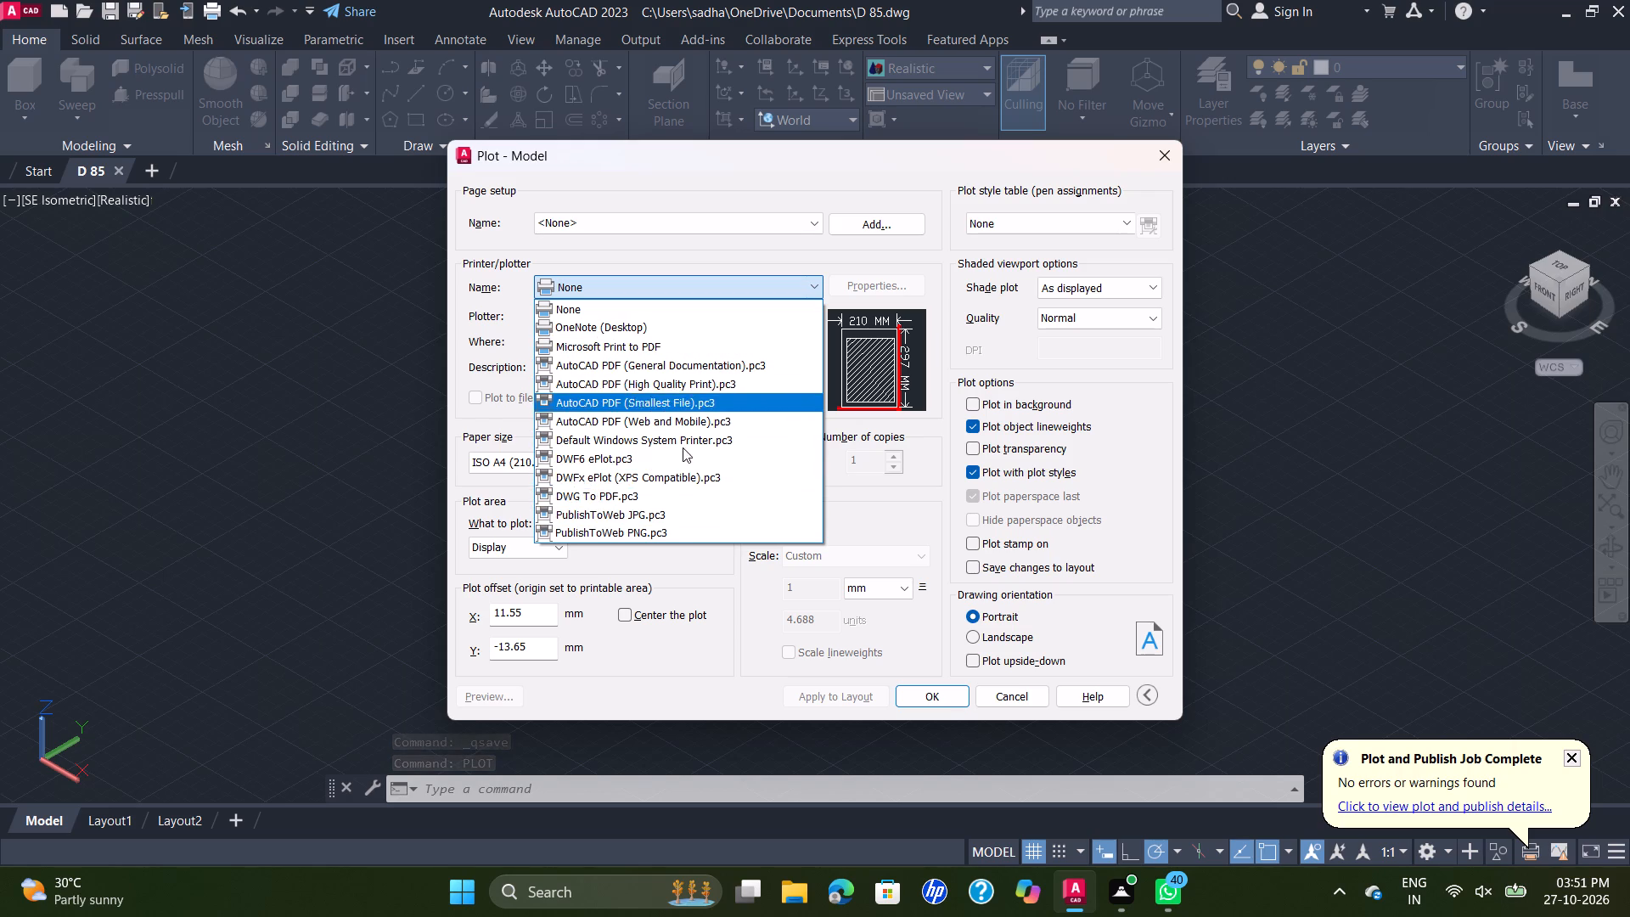
{"action": "left_click", "coordinate": [681, 500]}
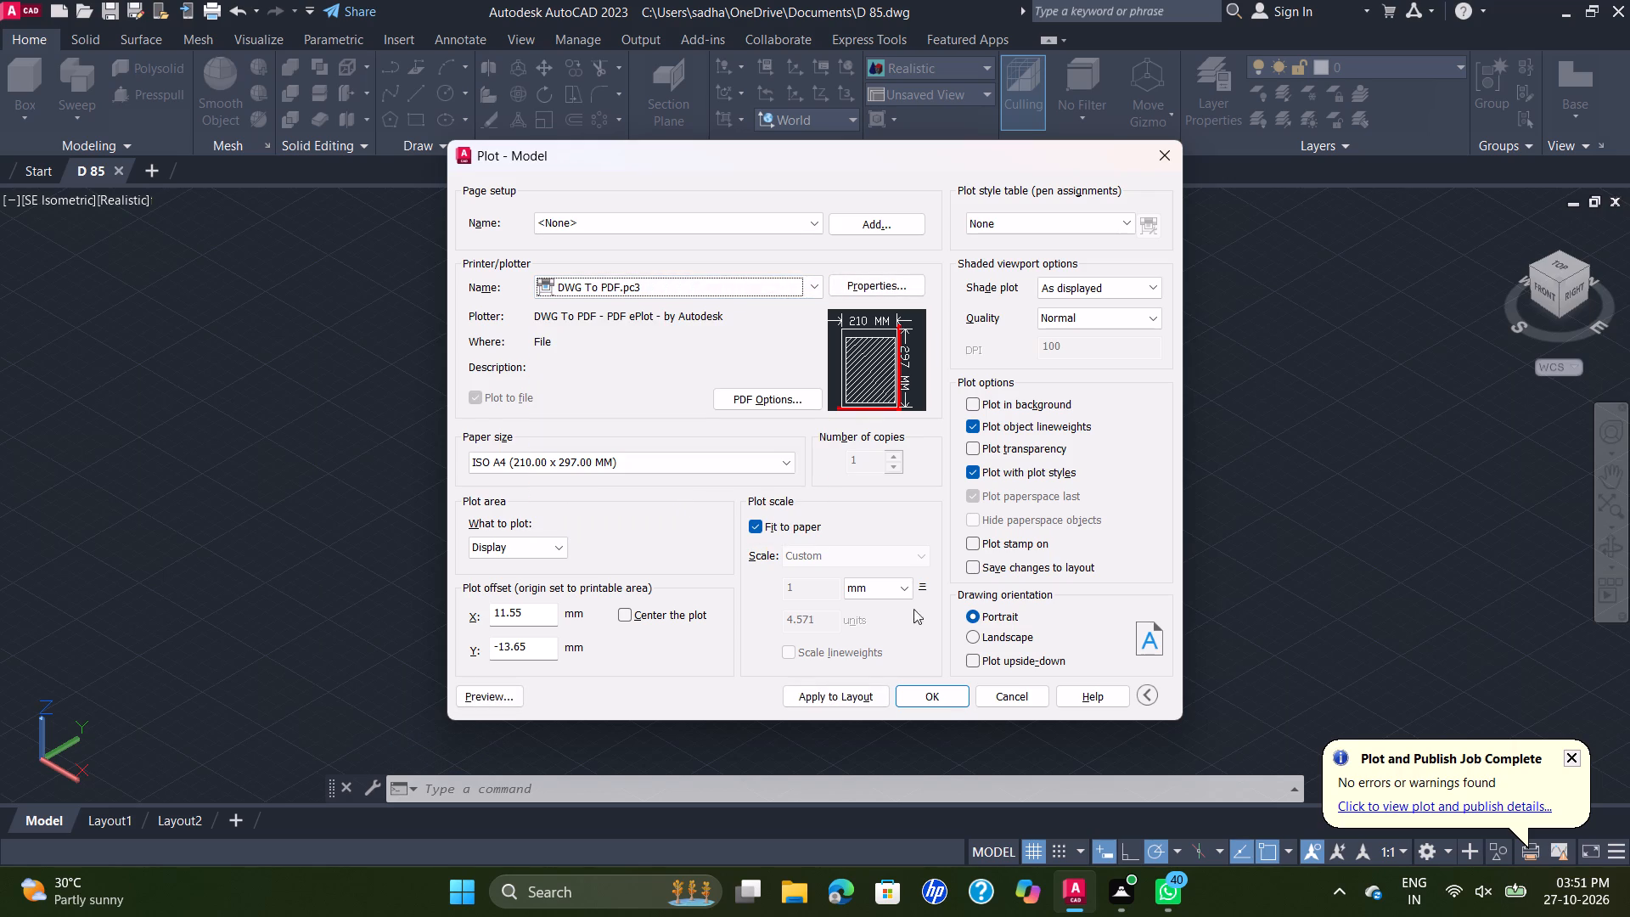
{"action": "left_click", "coordinate": [973, 639]}
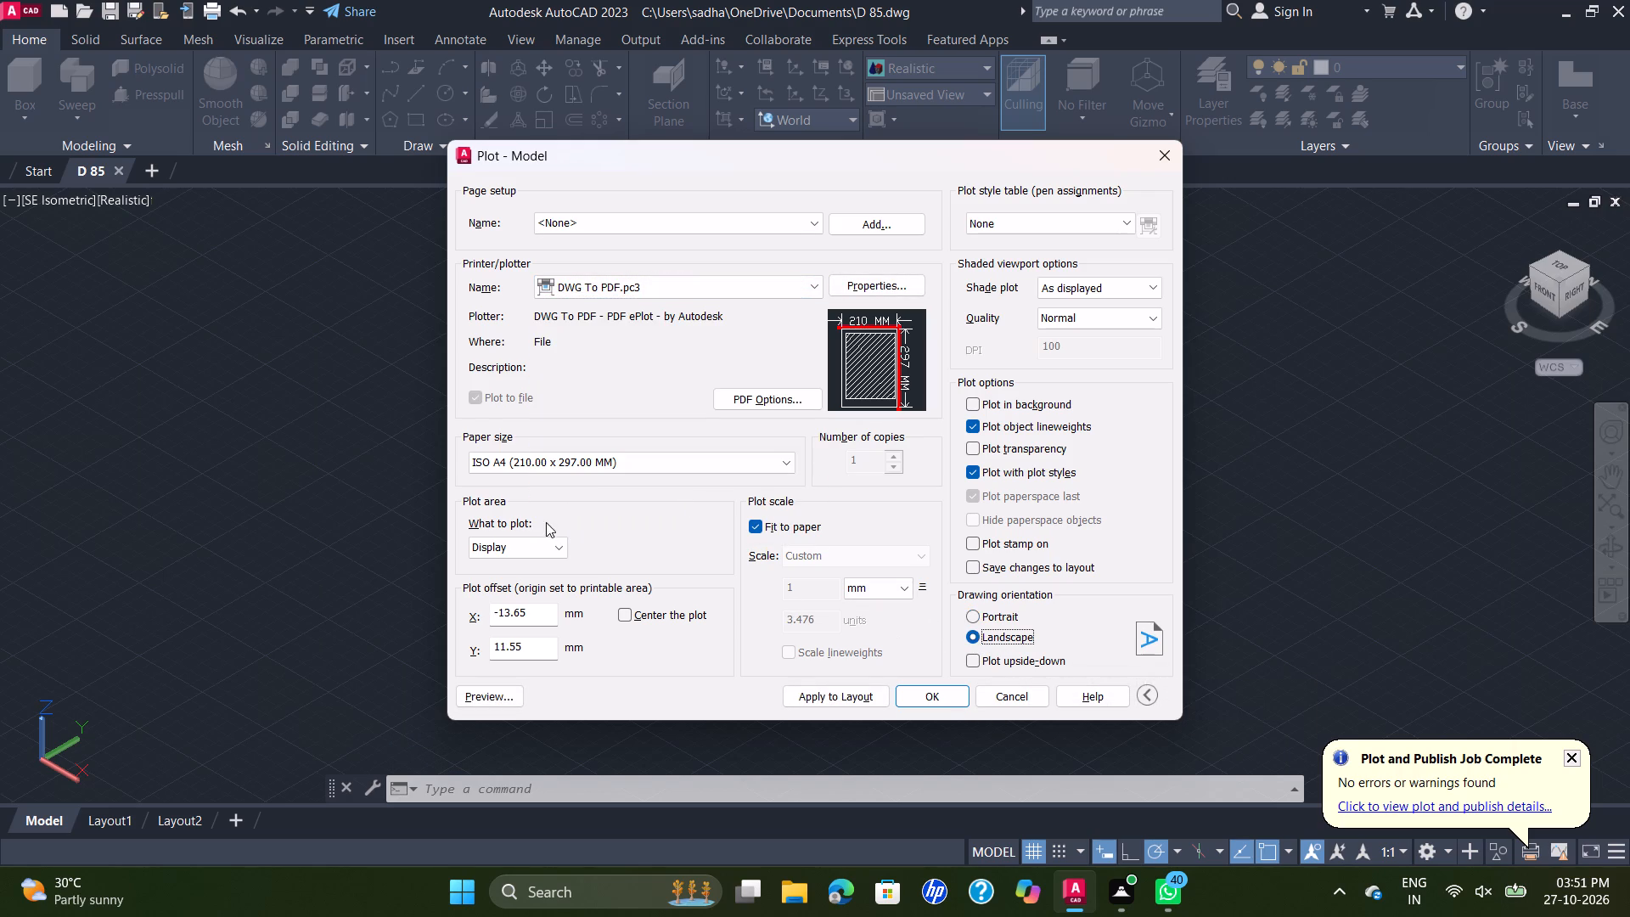
{"action": "left_click", "coordinate": [564, 552]}
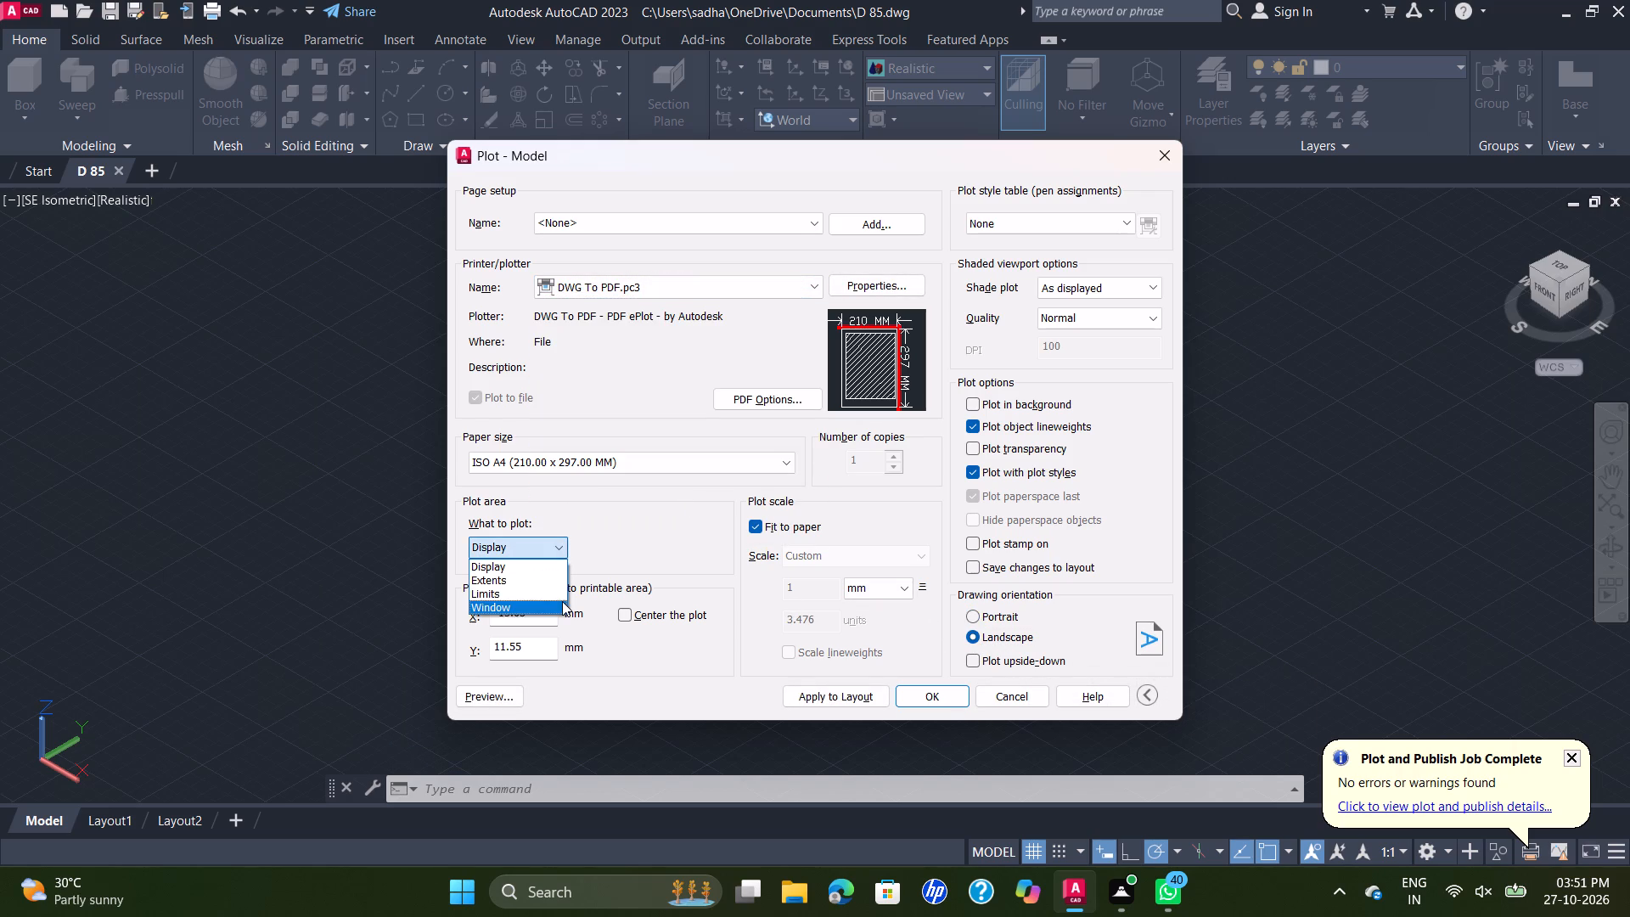
{"action": "left_click", "coordinate": [562, 601]}
{"action": "scroll", "coordinate": [685, 533], "scroll_direction": "down", "scroll_amount": 3}
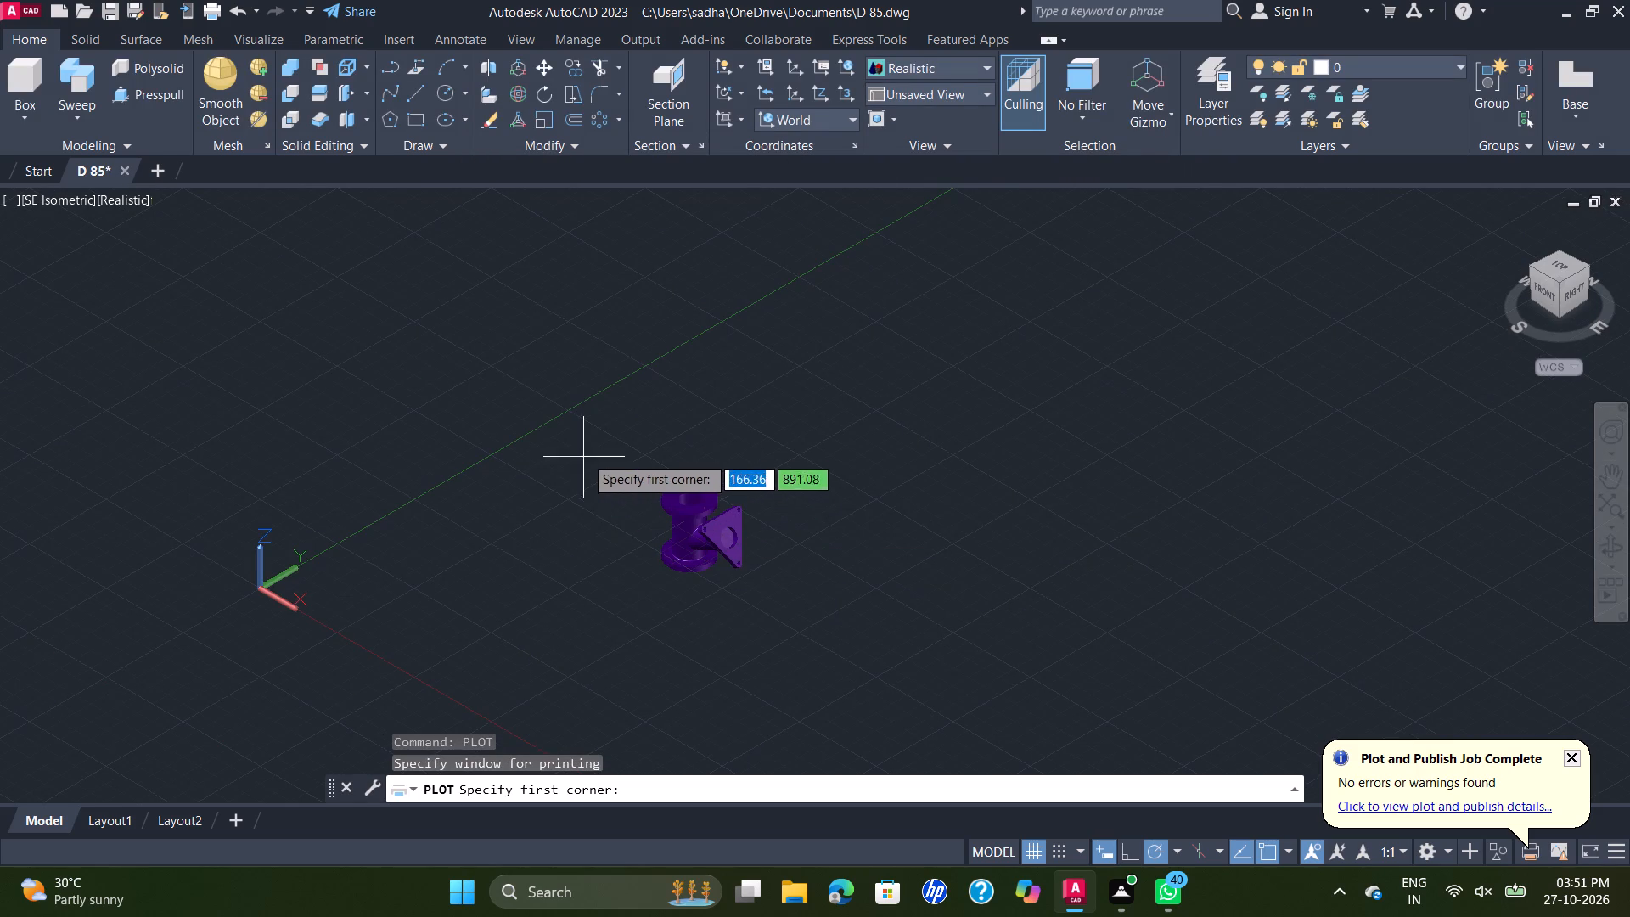
{"action": "left_click", "coordinate": [599, 449]}
{"action": "left_click", "coordinate": [794, 629]}
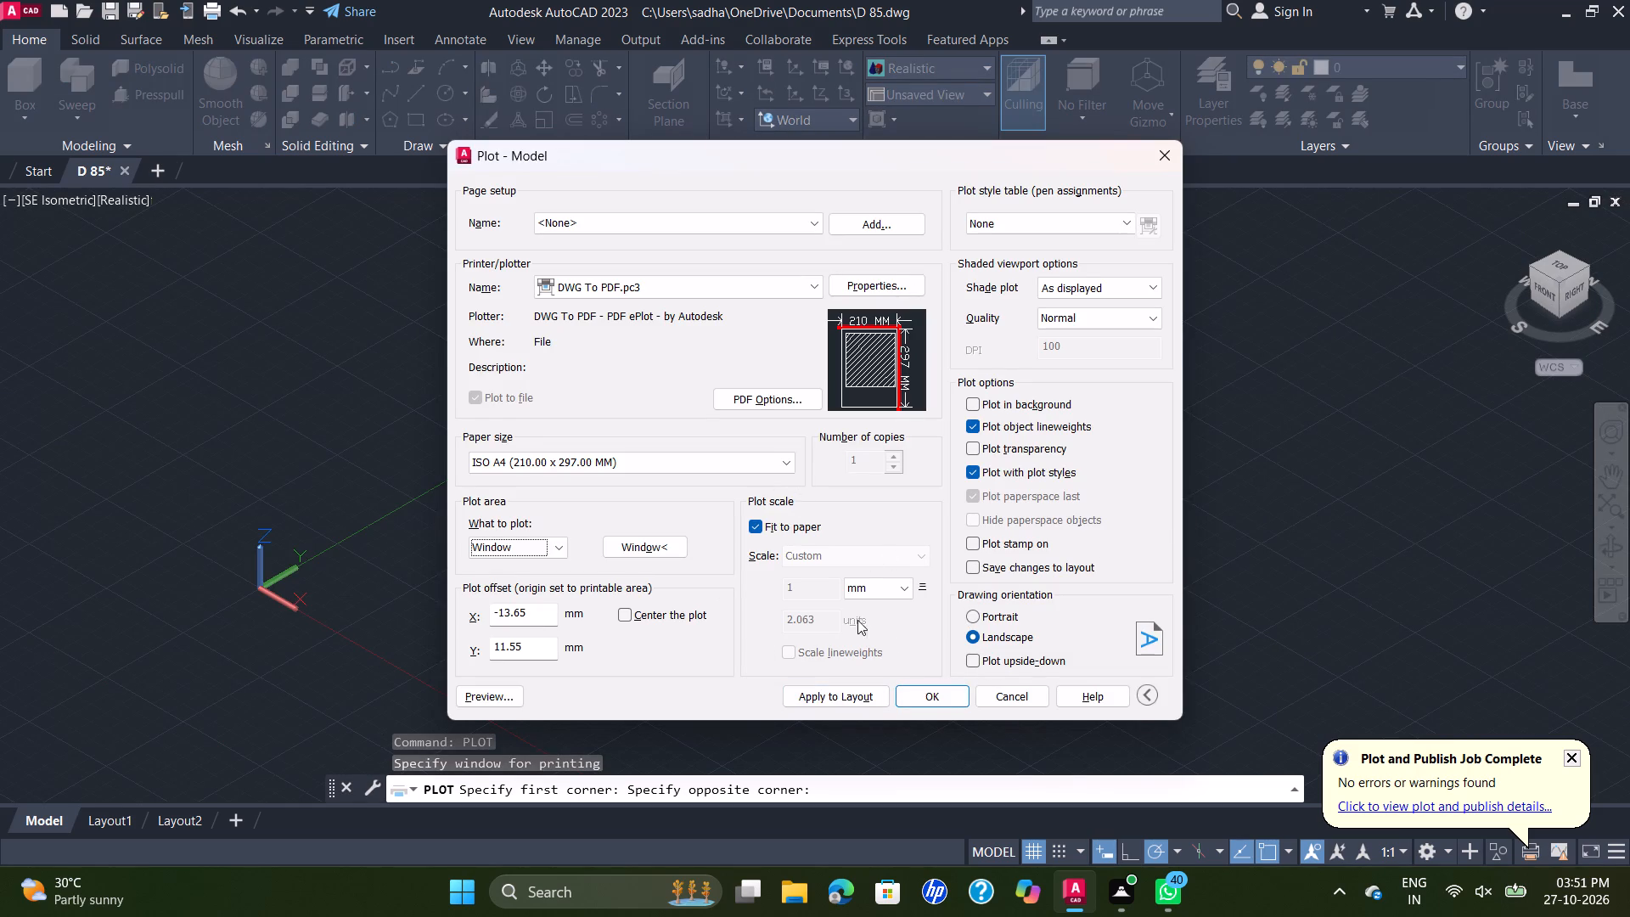
Plot the model to D 85-Model.pdf in the Documents folder and close the PDF that opens.
{"action": "left_click", "coordinate": [937, 700]}
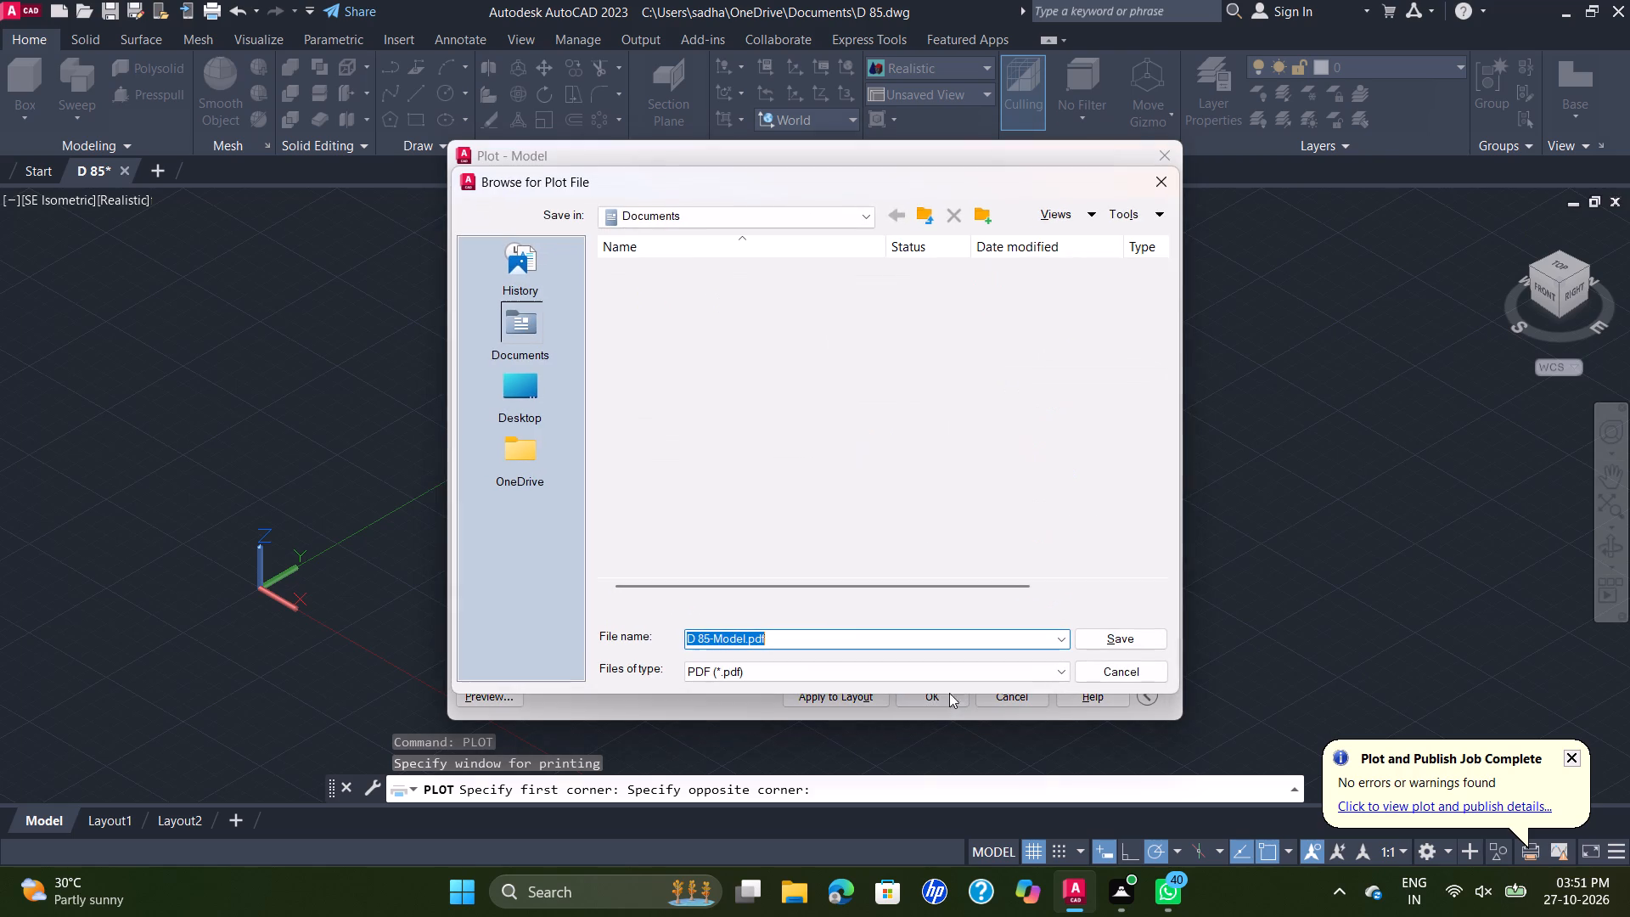
{"action": "left_click", "coordinate": [1118, 650]}
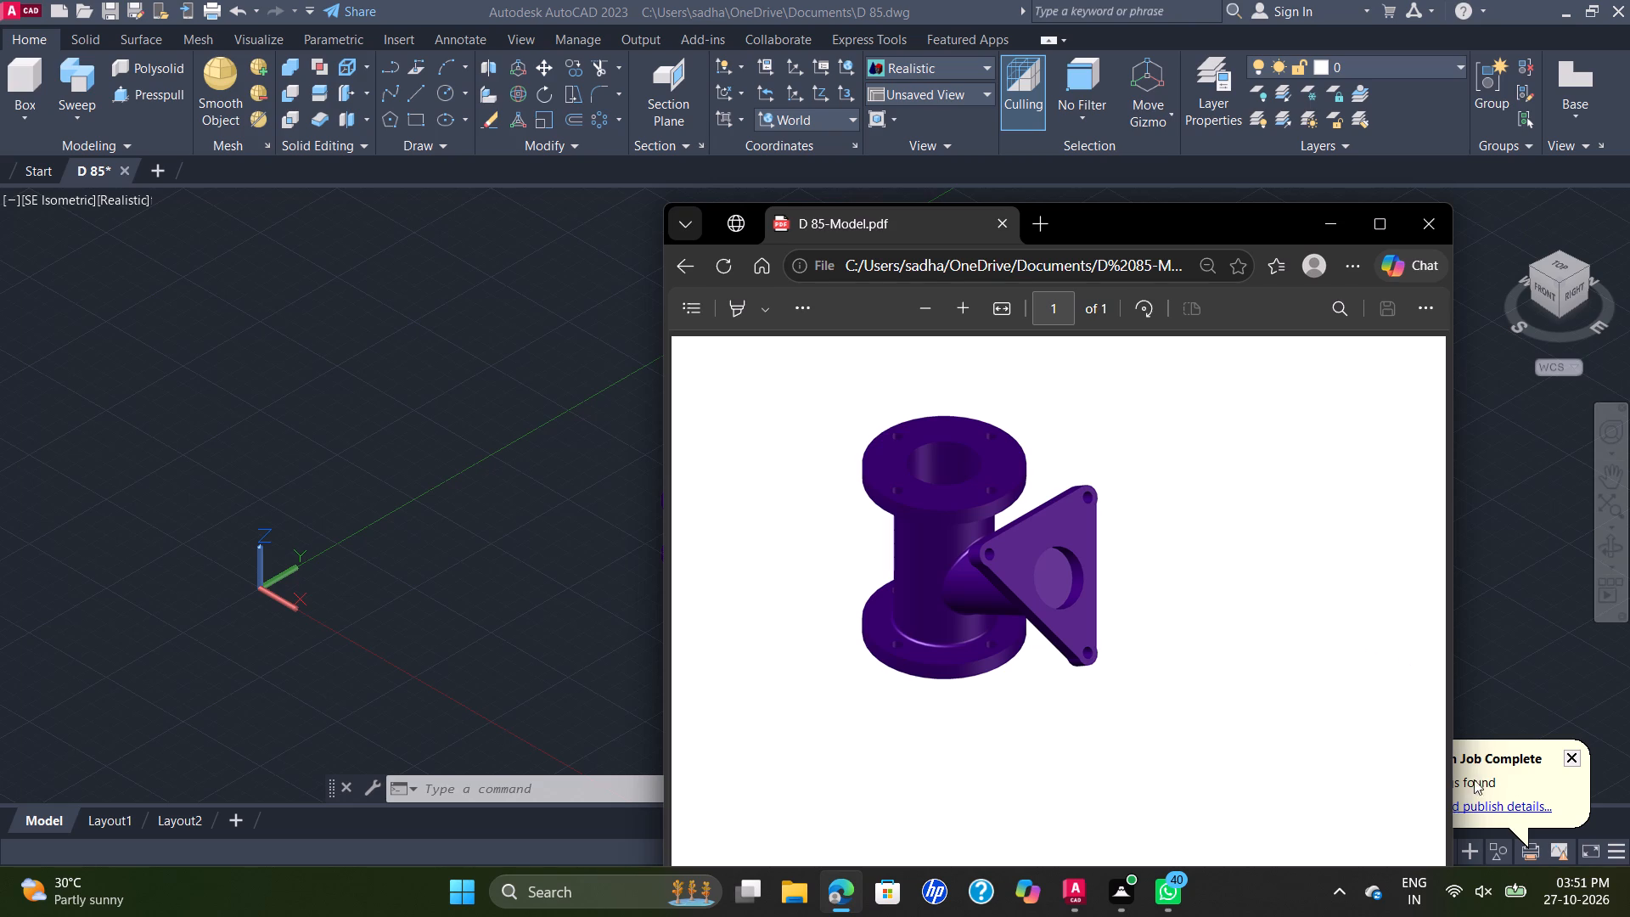
{"action": "left_click", "coordinate": [1448, 233]}
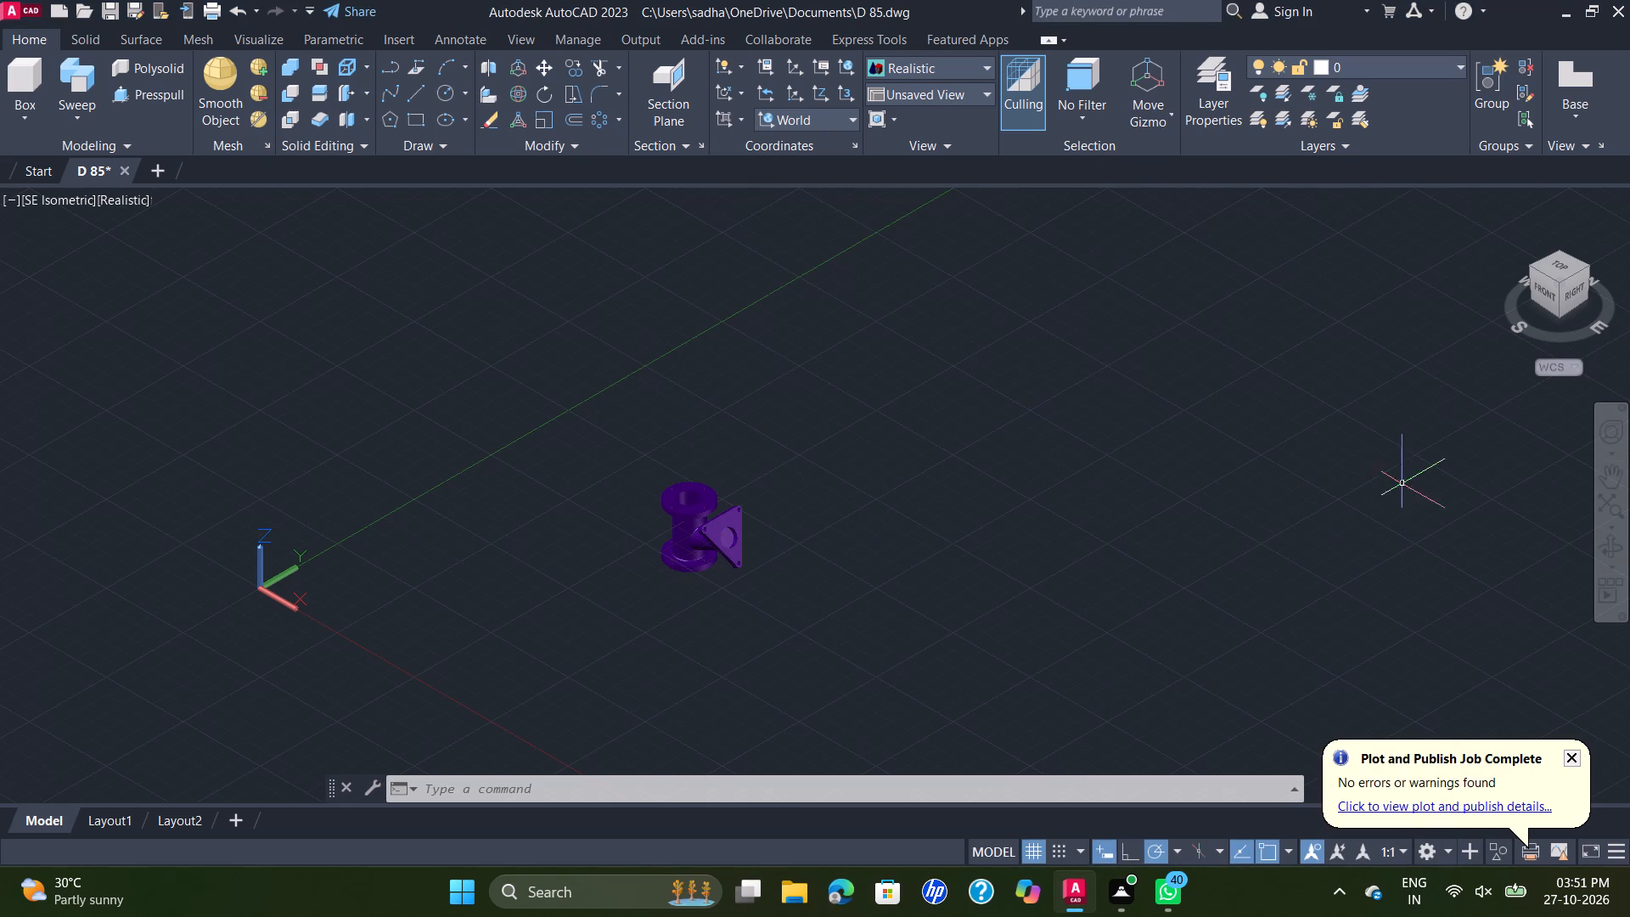